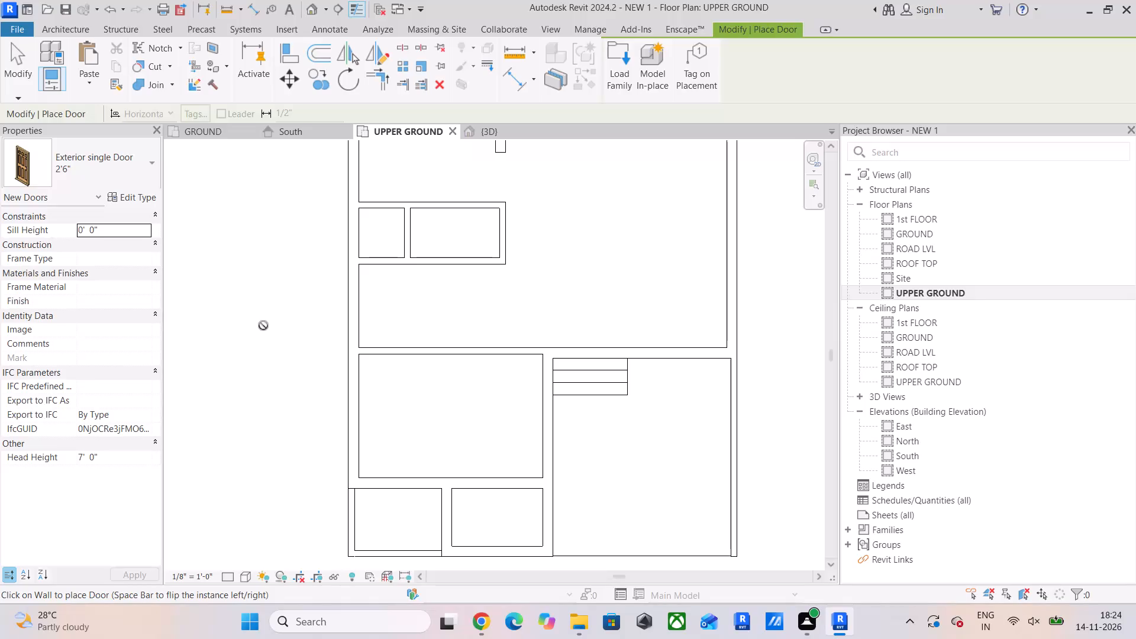
Place 2'6" exterior single doors in the large lower-left room's upper and lower walls, each about 2'-0" from the right-hand wall.
scroll(518, 348, up, 4)
click(518, 351)
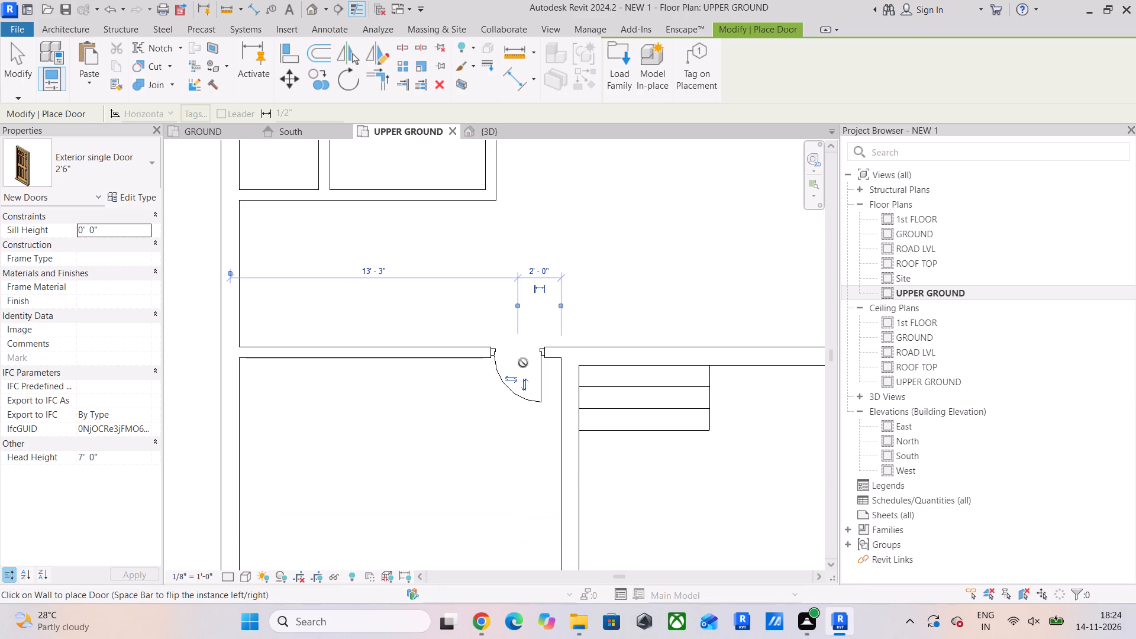
scroll(402, 297, down, 4)
middle_drag(406, 297, 406, 225)
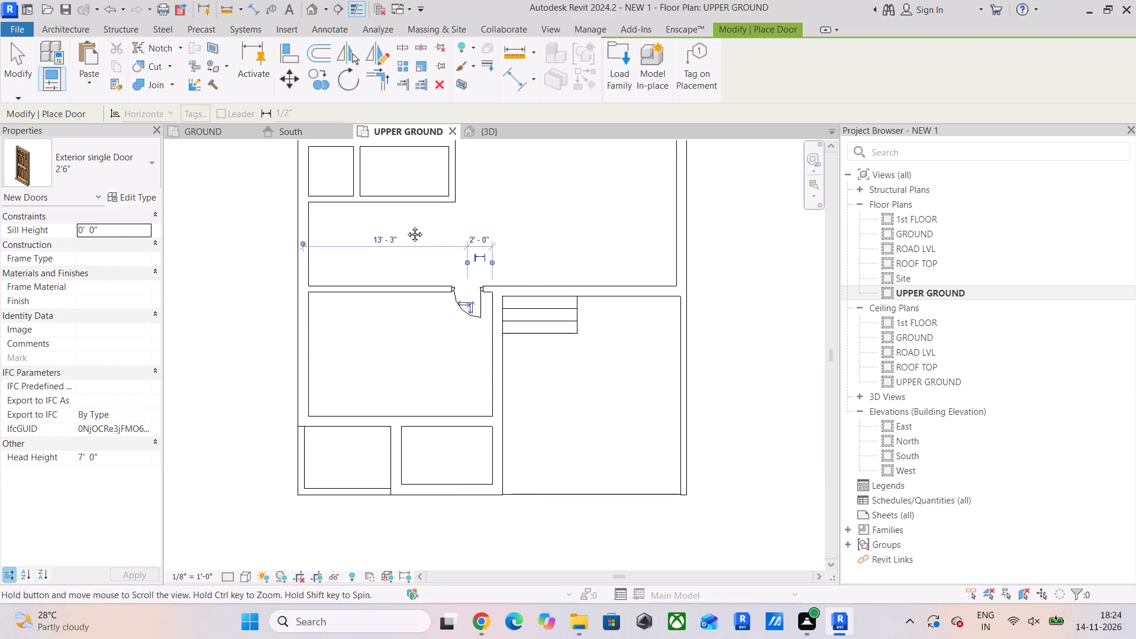
middle_drag(406, 225, 406, 222)
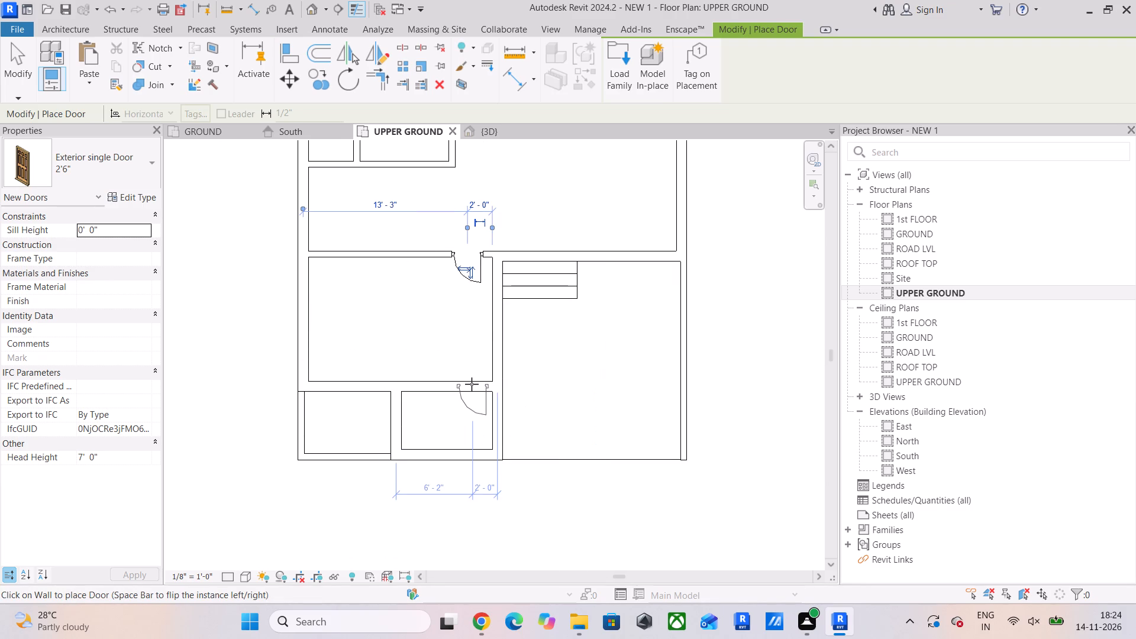
click(472, 384)
Place a 2'6" exterior single door swinging into the small middle room, in its lower wall about 2'-0" from the right end.
scroll(472, 316, down, 3)
middle_drag(472, 316, 473, 408)
scroll(459, 282, up, 4)
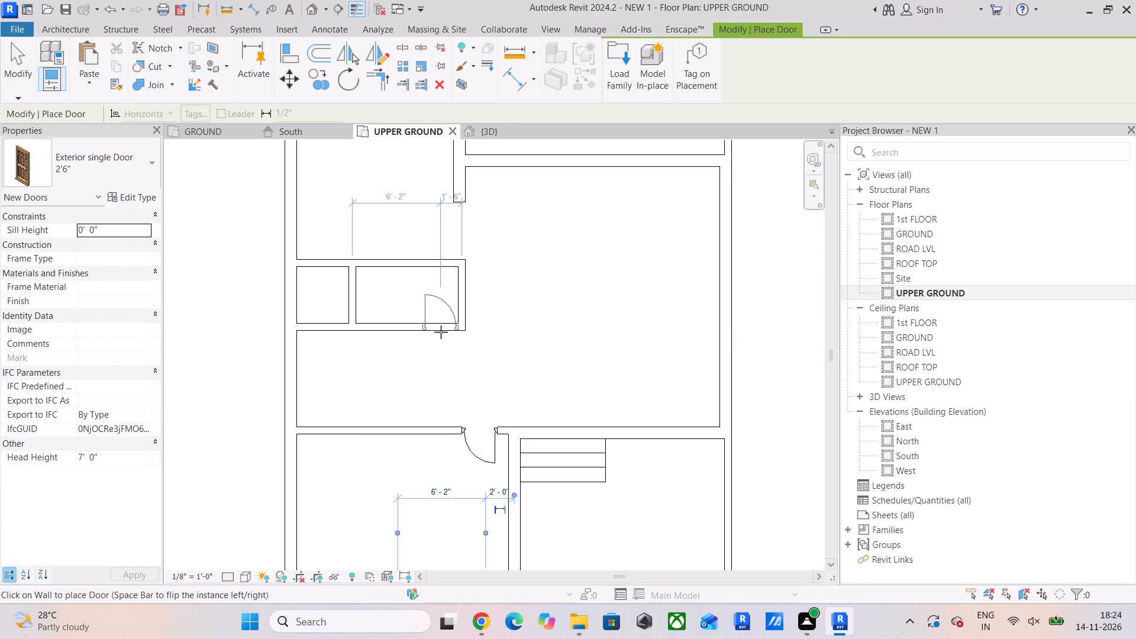
key(space)
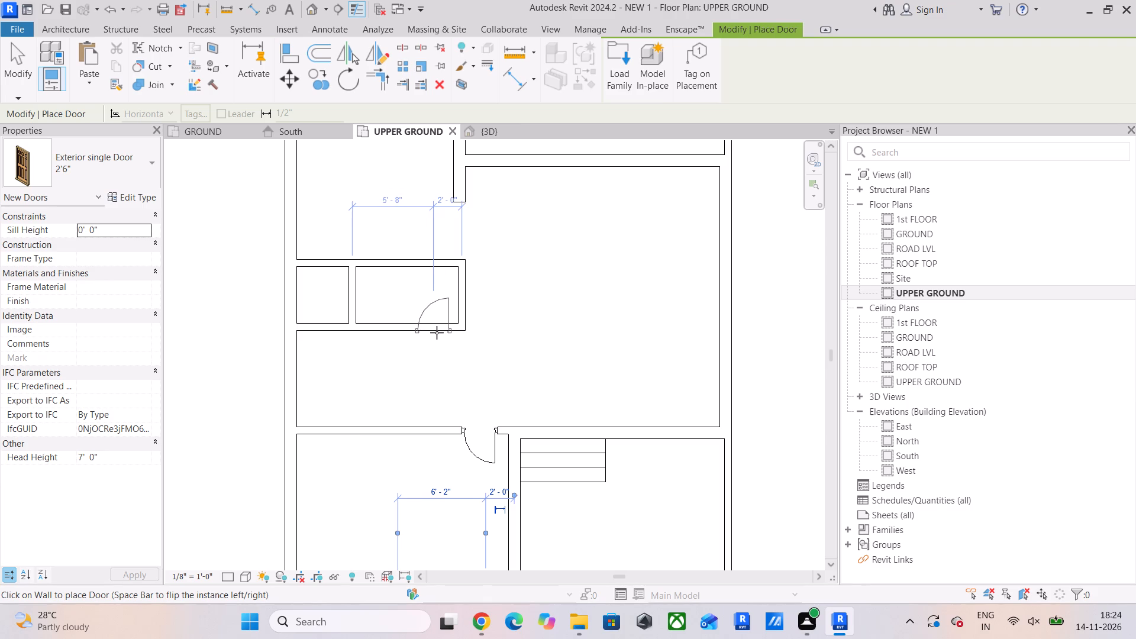
click(435, 333)
Place a 2'6" exterior single door near the left end of the top-right room's lower wall, swinging into that room, and finish placing doors.
middle_drag(490, 318, 463, 406)
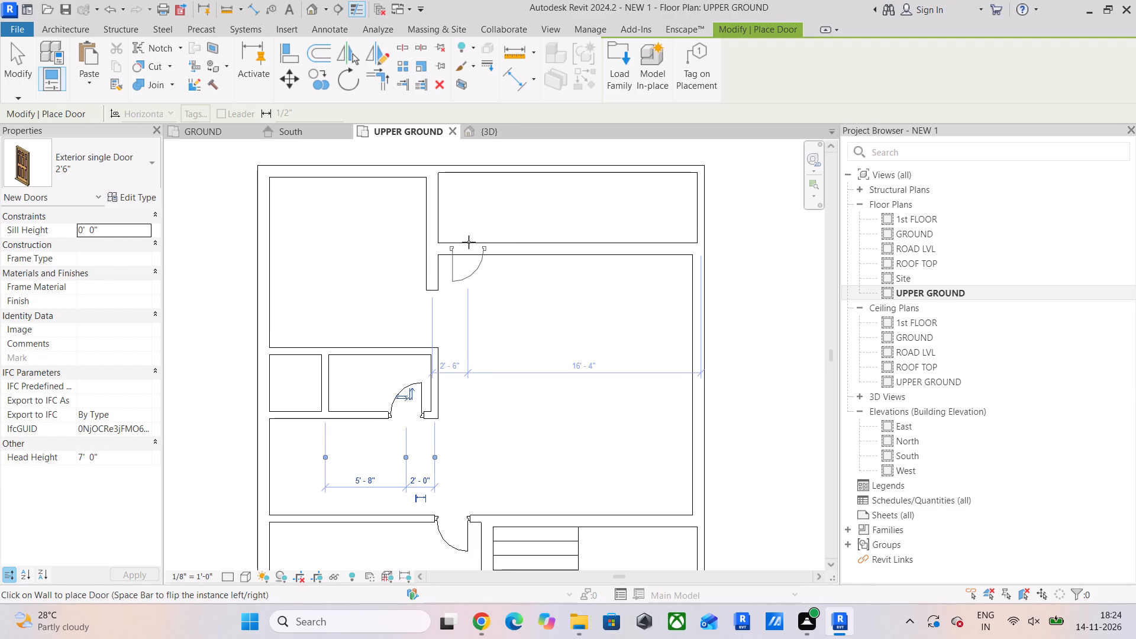
key(space)
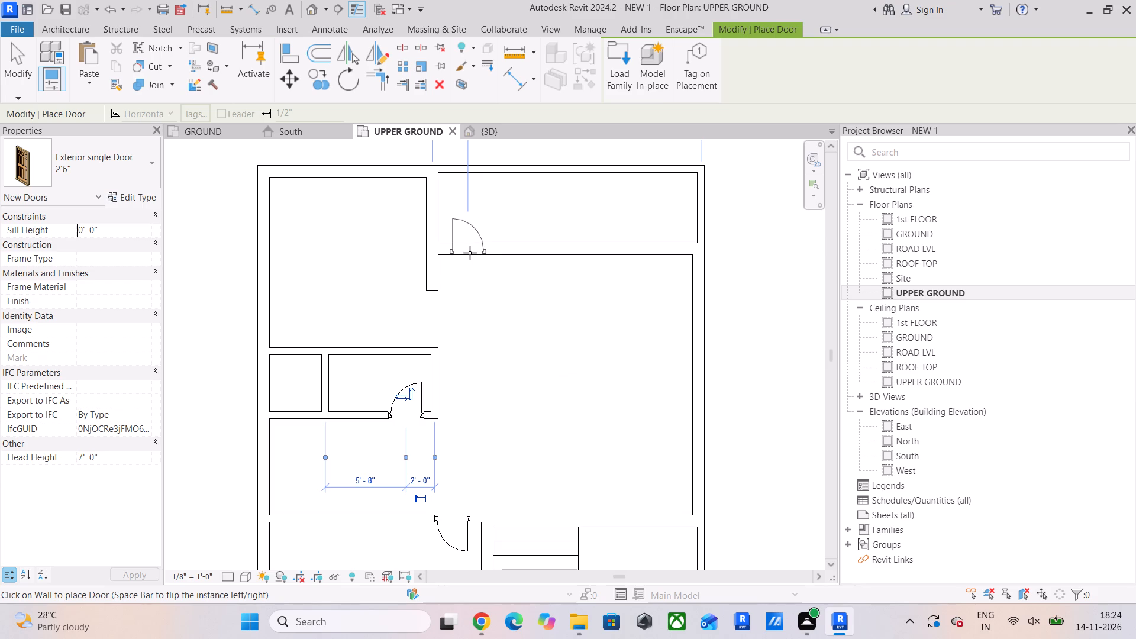
click(473, 254)
key(Escape)
key(Escape)
key(Escape)
key(Escape)
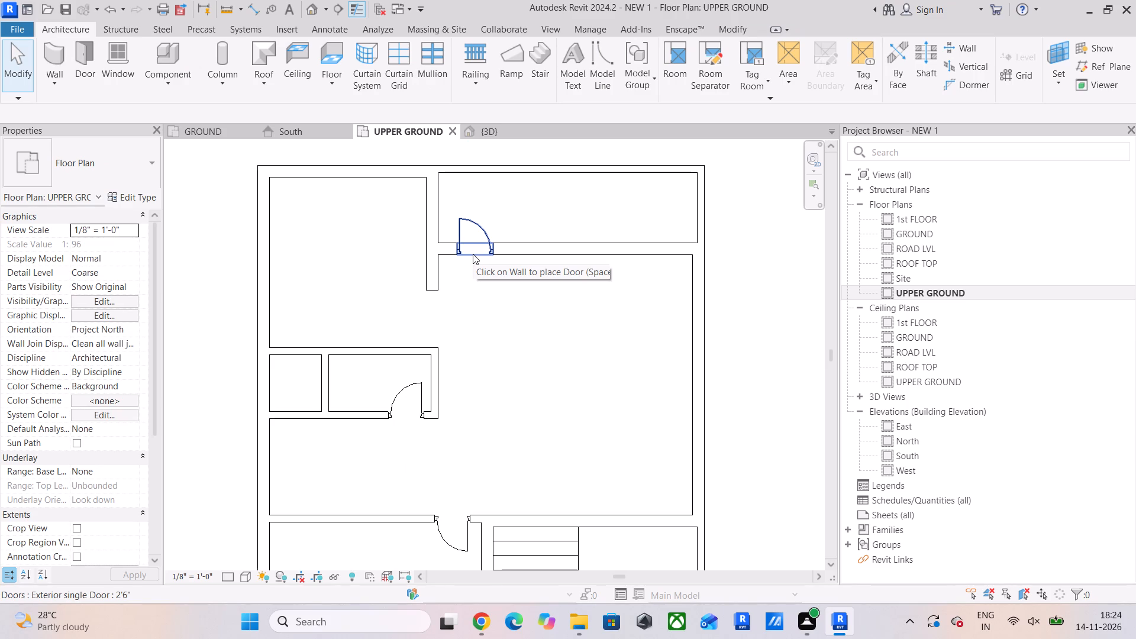
key(Escape)
key(Escape)
key(Escape)
key(Escape)
key(Escape)
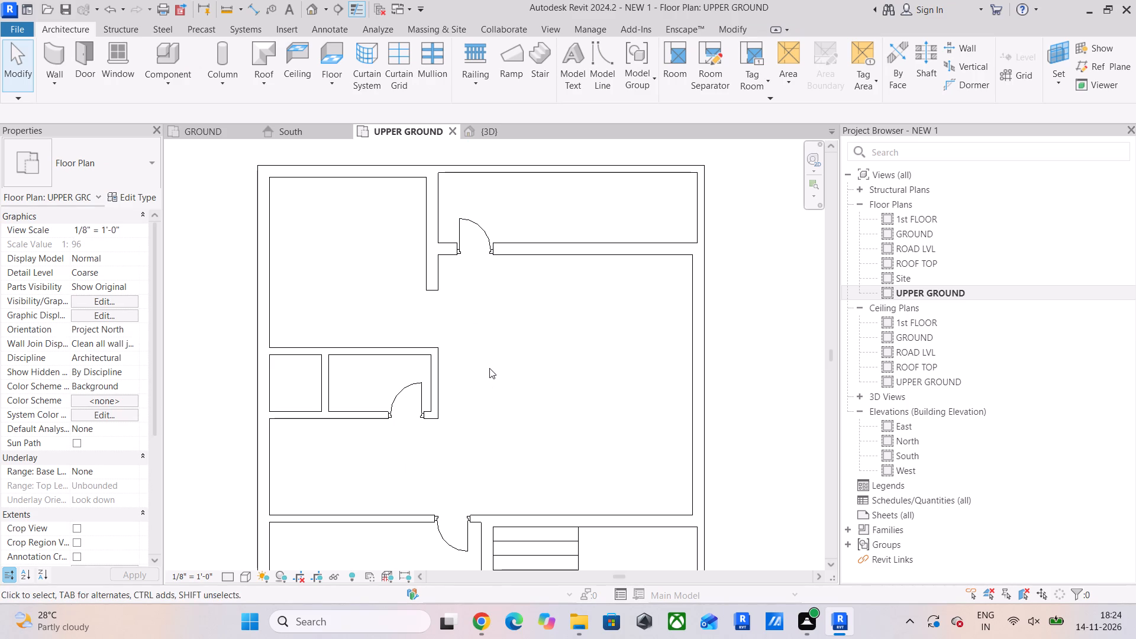
key(Escape)
Change the door in the large lower-left room's upper wall to the 3' exterior single door type.
middle_drag(489, 405, 517, 355)
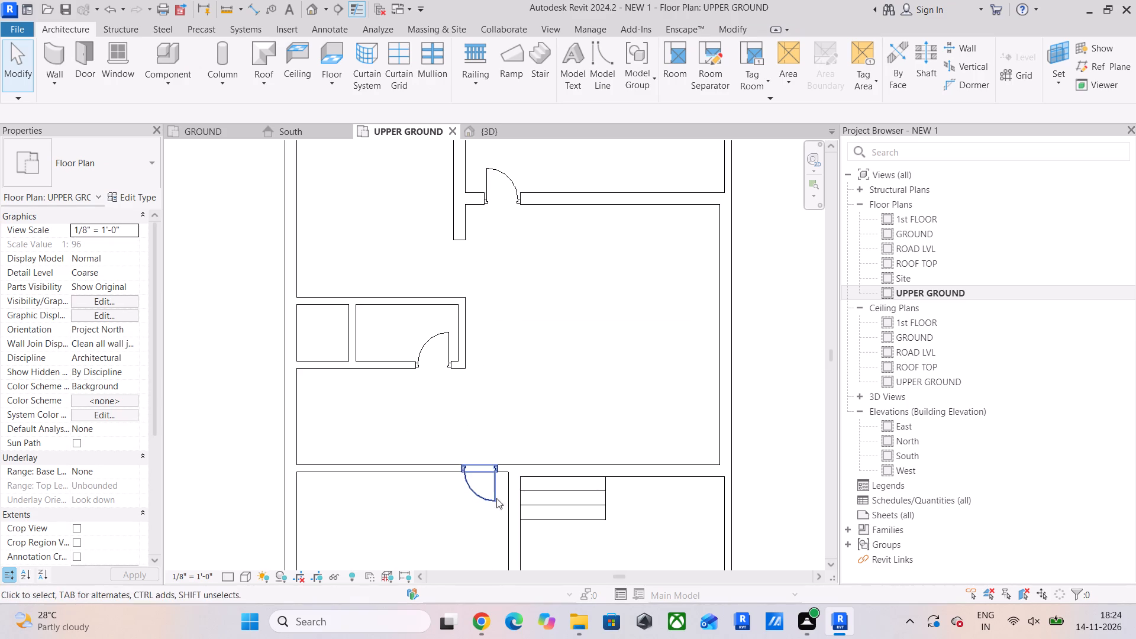
click(477, 500)
click(152, 164)
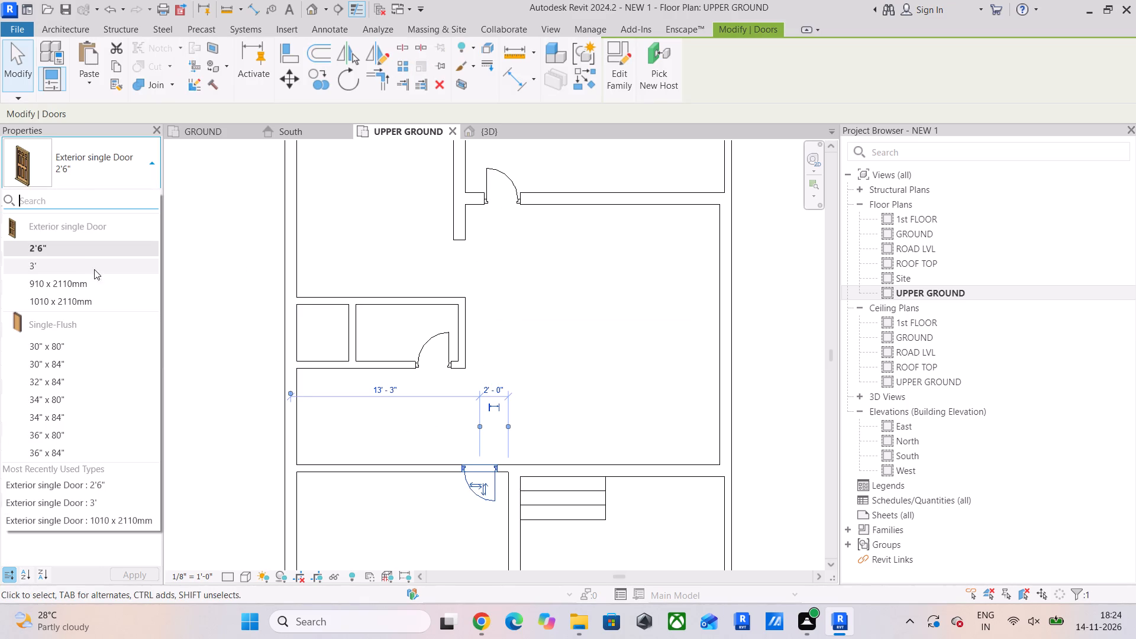
click(87, 272)
click(601, 363)
Load the Aluprof_MB-86N-SI_PanelDoor_AP07_Dbl_Out-Open_R-00884 door family from the MB-86N_Panel-Door-AP07_Double_Revit folder in revit material.
middle_drag(589, 425, 563, 353)
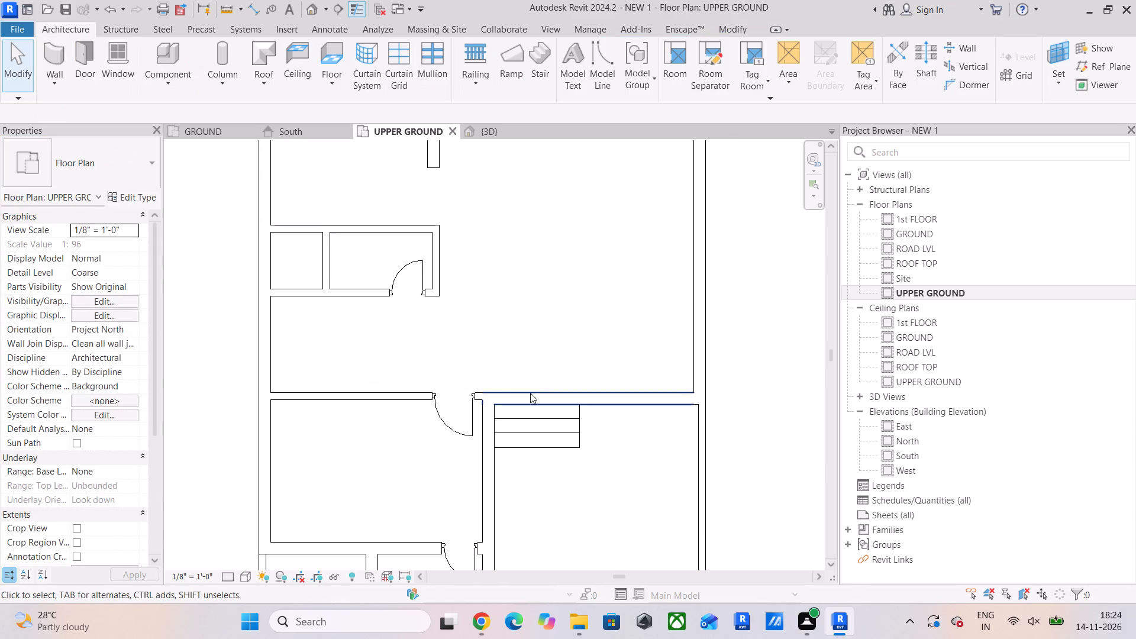
click(85, 54)
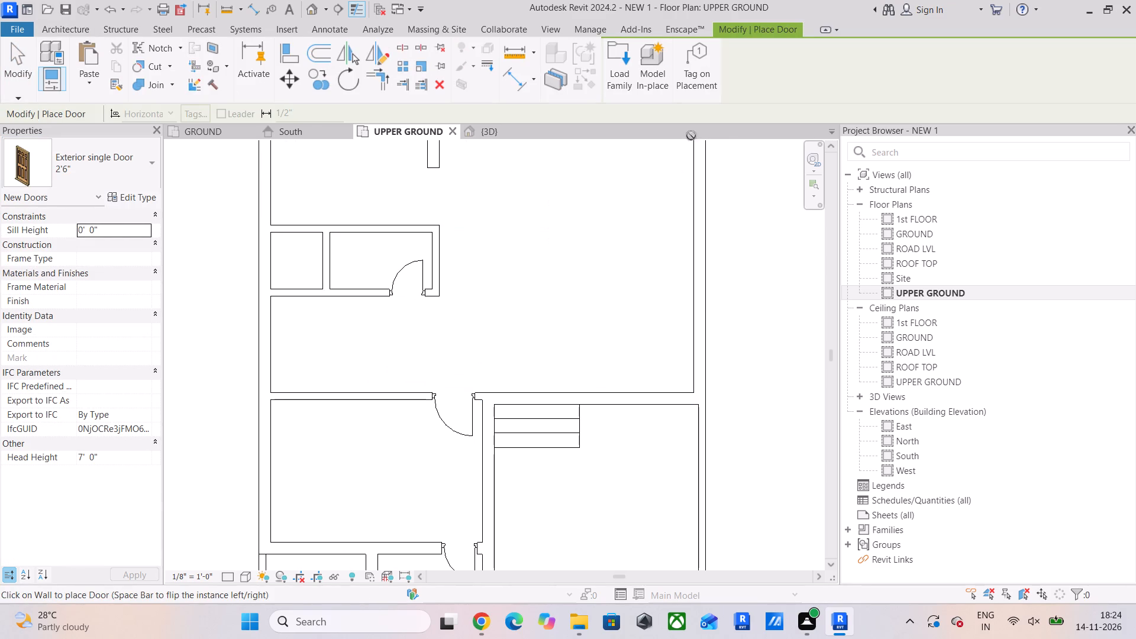
click(608, 70)
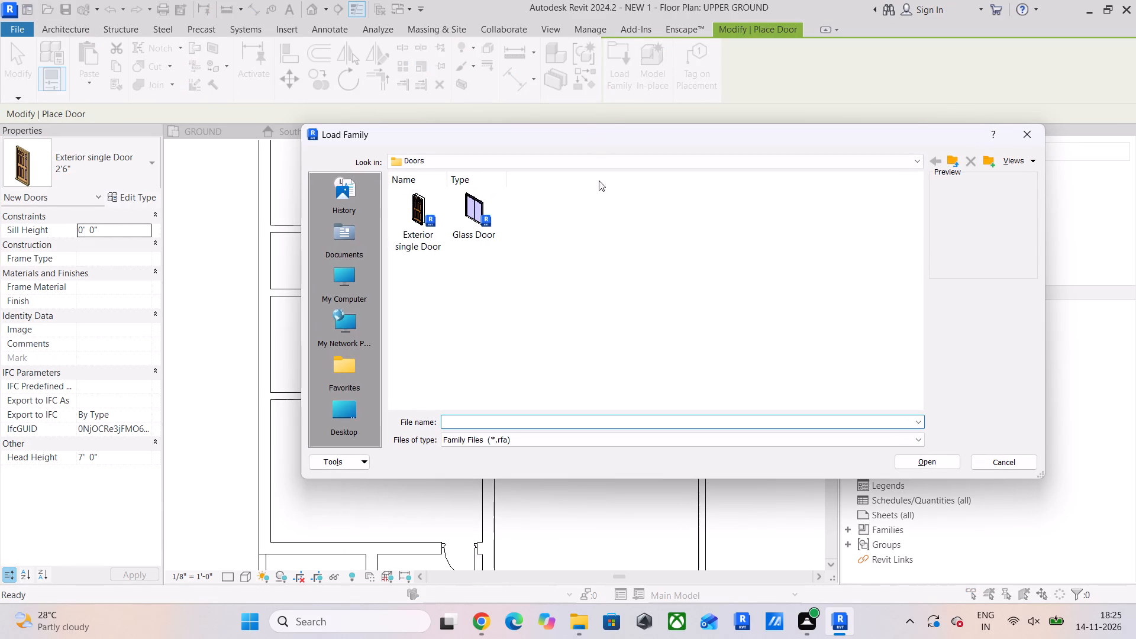
click(953, 163)
scroll(614, 266, down, 6)
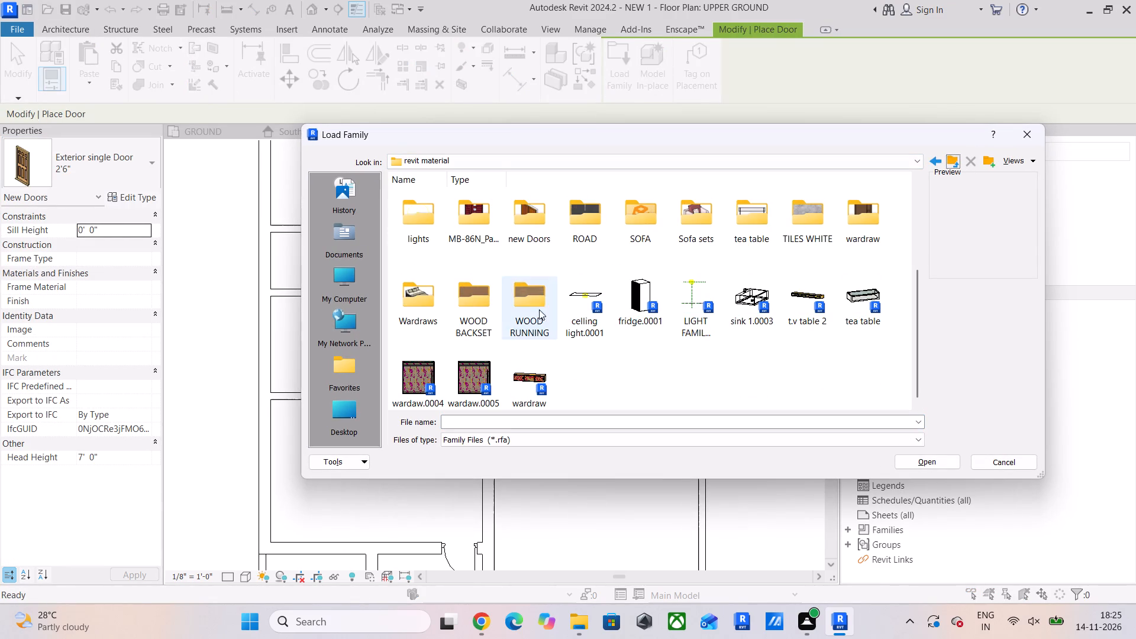
click(486, 208)
double_click(478, 222)
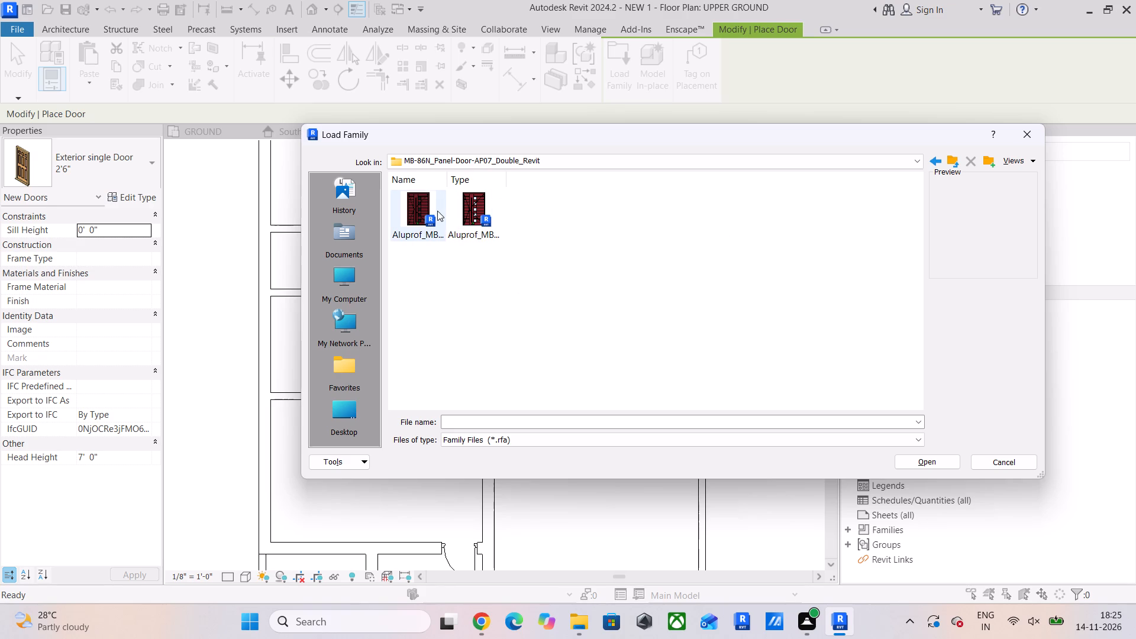
click(437, 211)
click(461, 212)
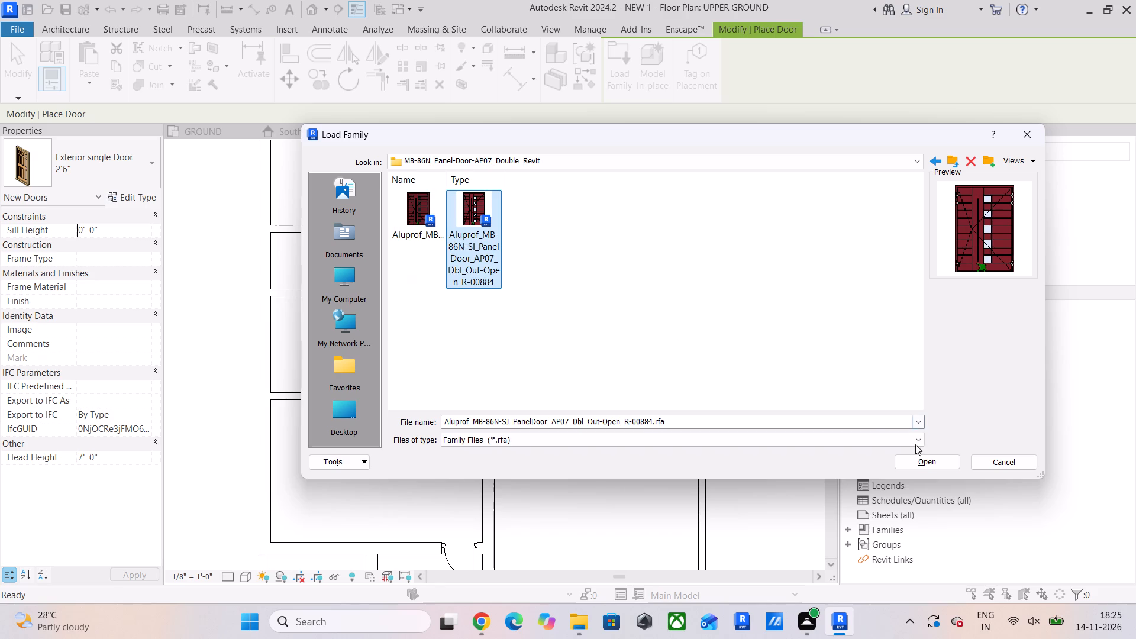
click(915, 457)
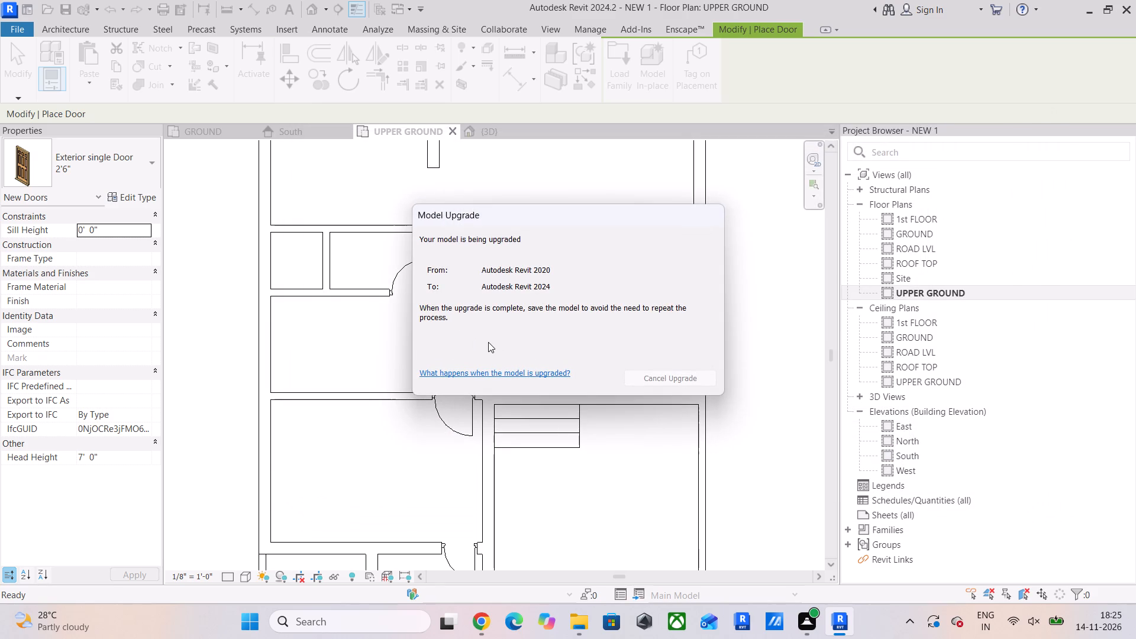
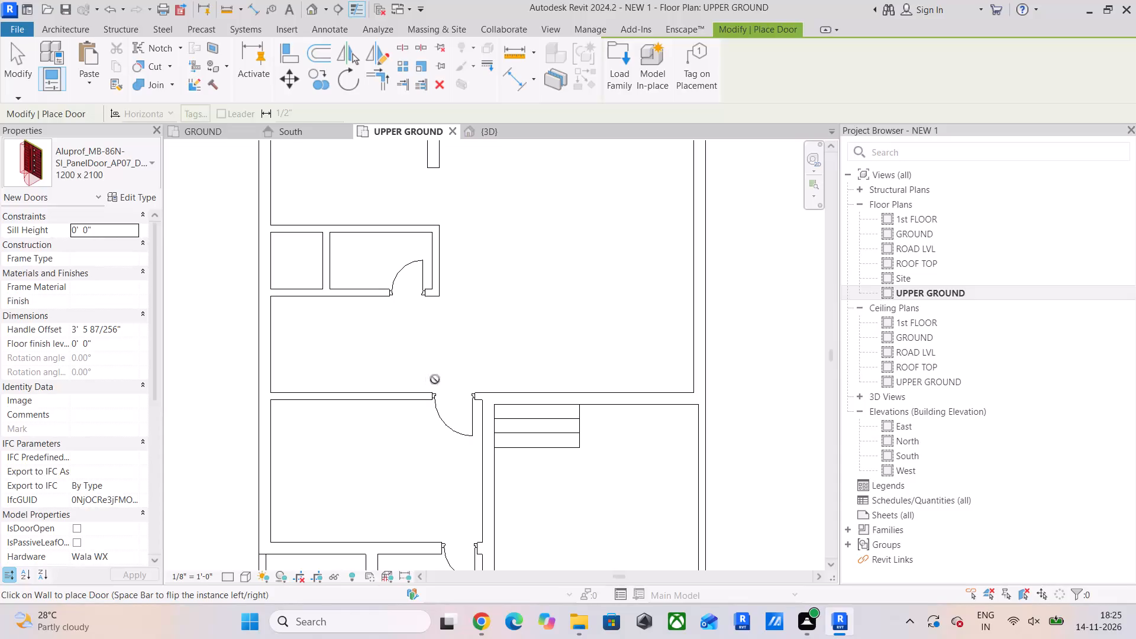
Set the 1200 x 2100 double panel door type's width to 4' and height to 7' in its type properties.
scroll(443, 377, up, 5)
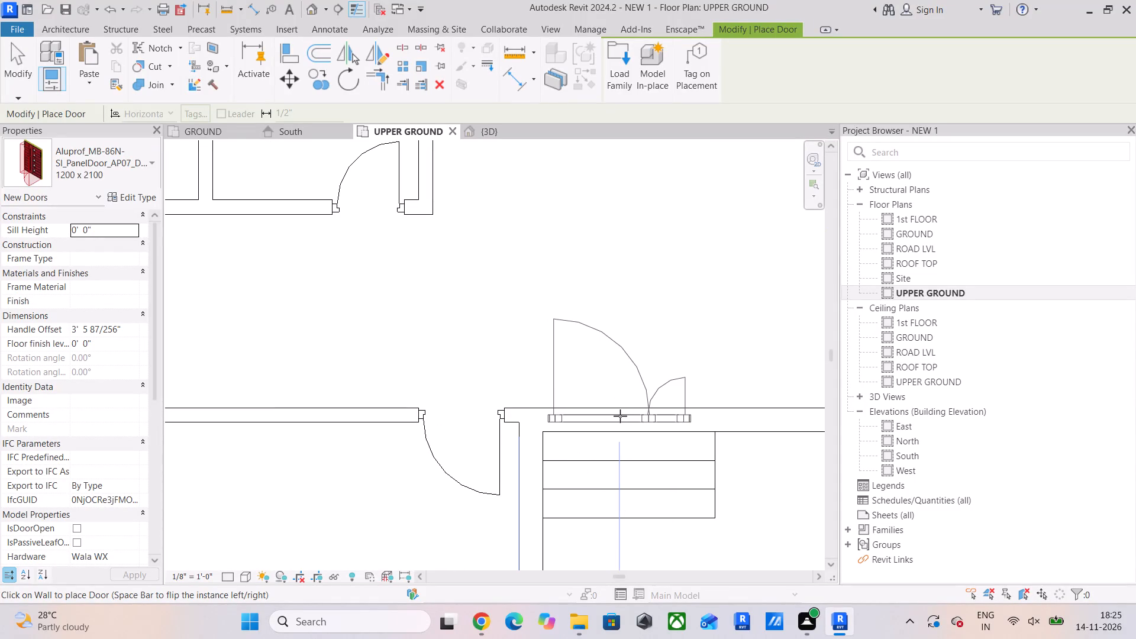
click(137, 199)
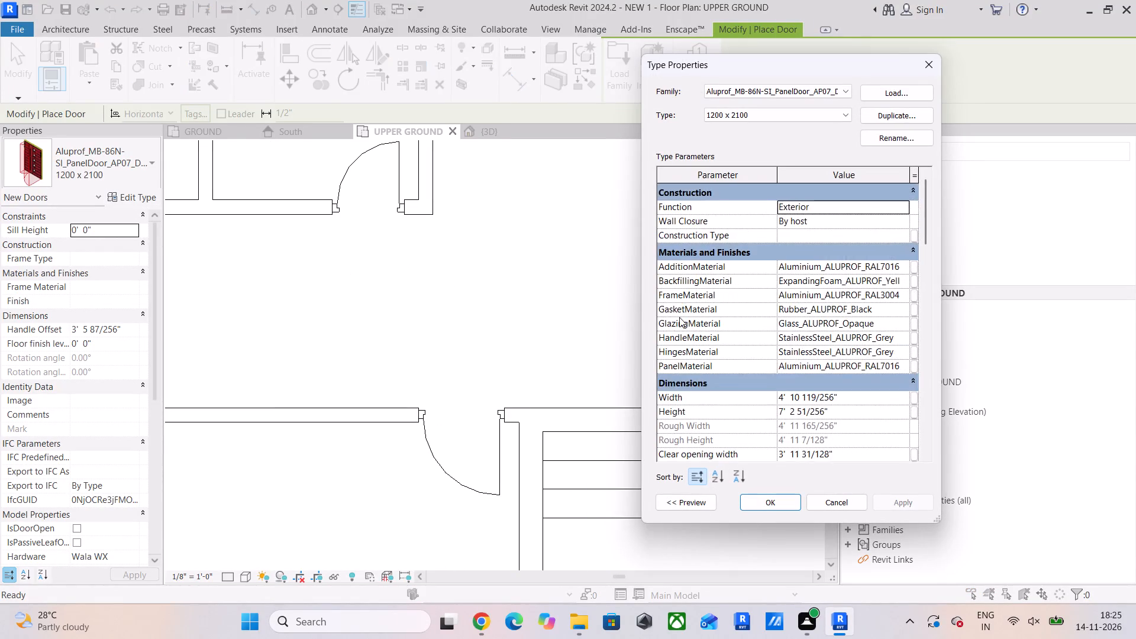
scroll(679, 317, down, 6)
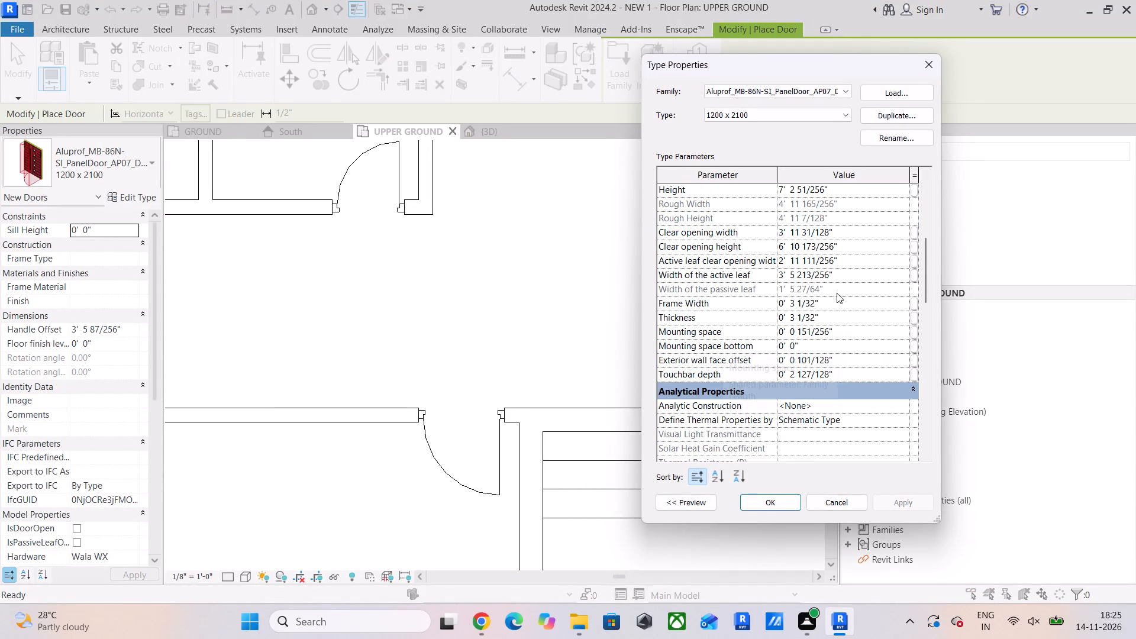
scroll(828, 341, up, 2)
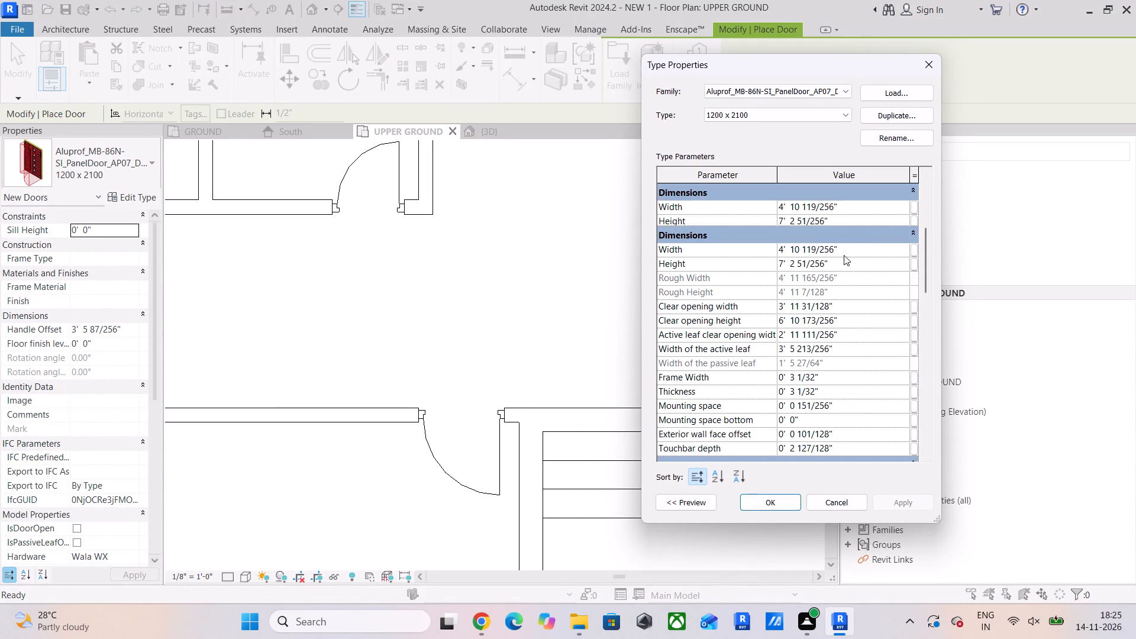
click(854, 250)
key(4)
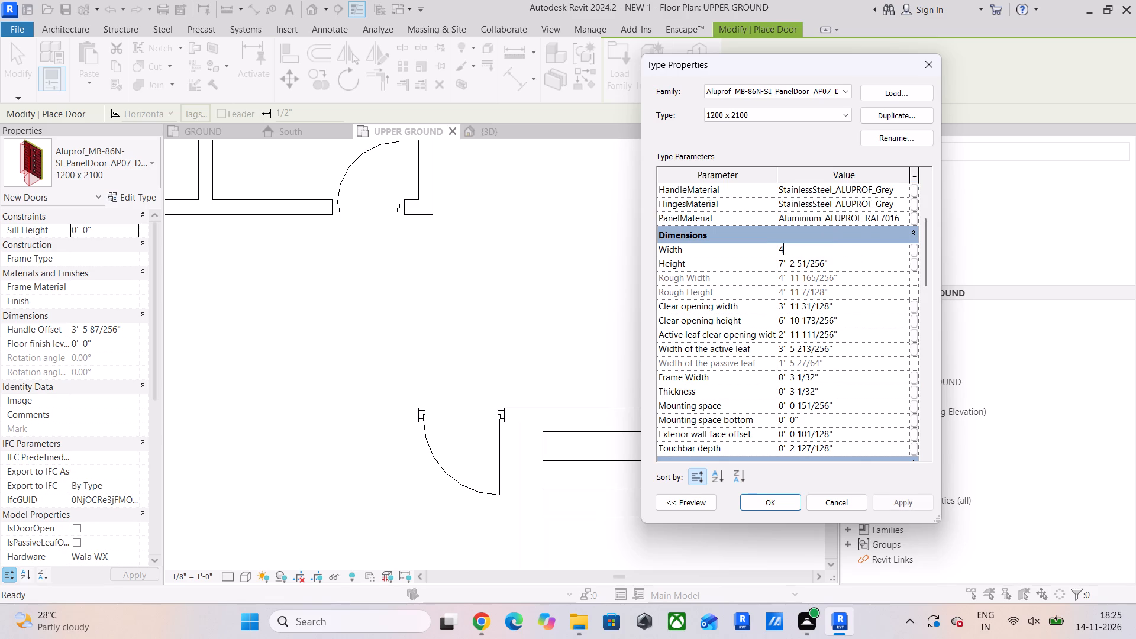
key(apostrophe)
key(Return)
click(860, 269)
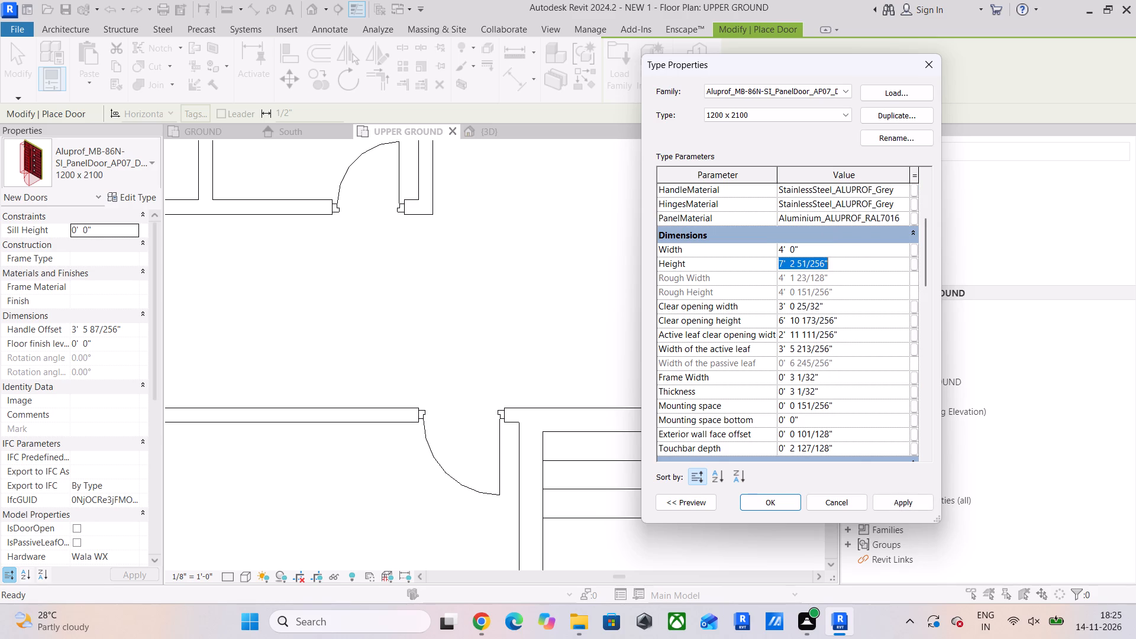
text(7')
key(Return)
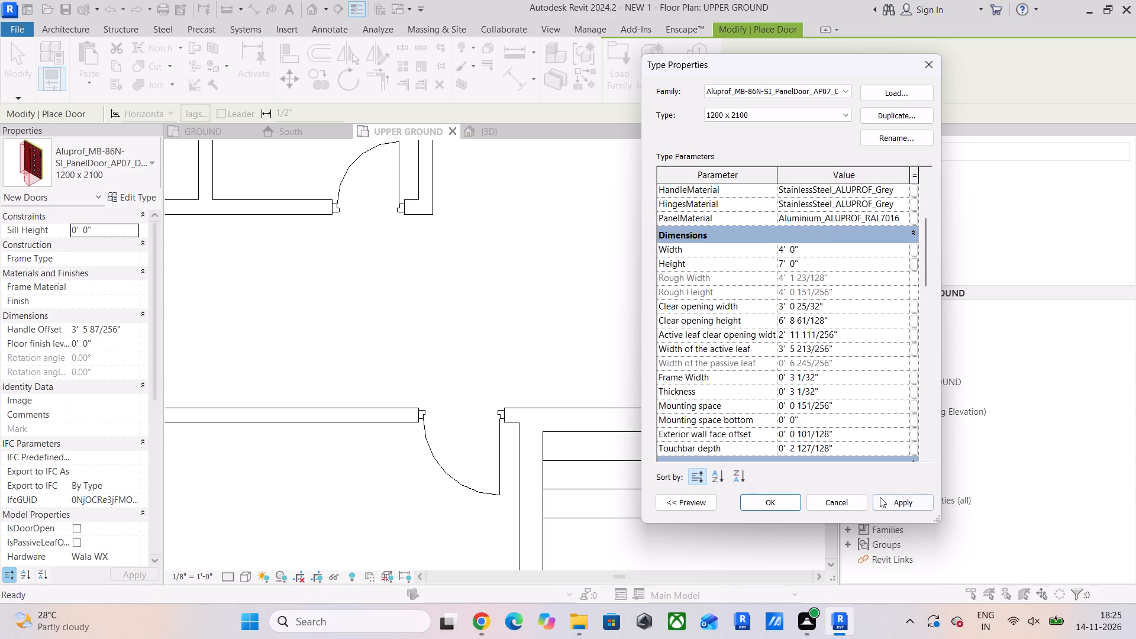
click(882, 499)
click(750, 502)
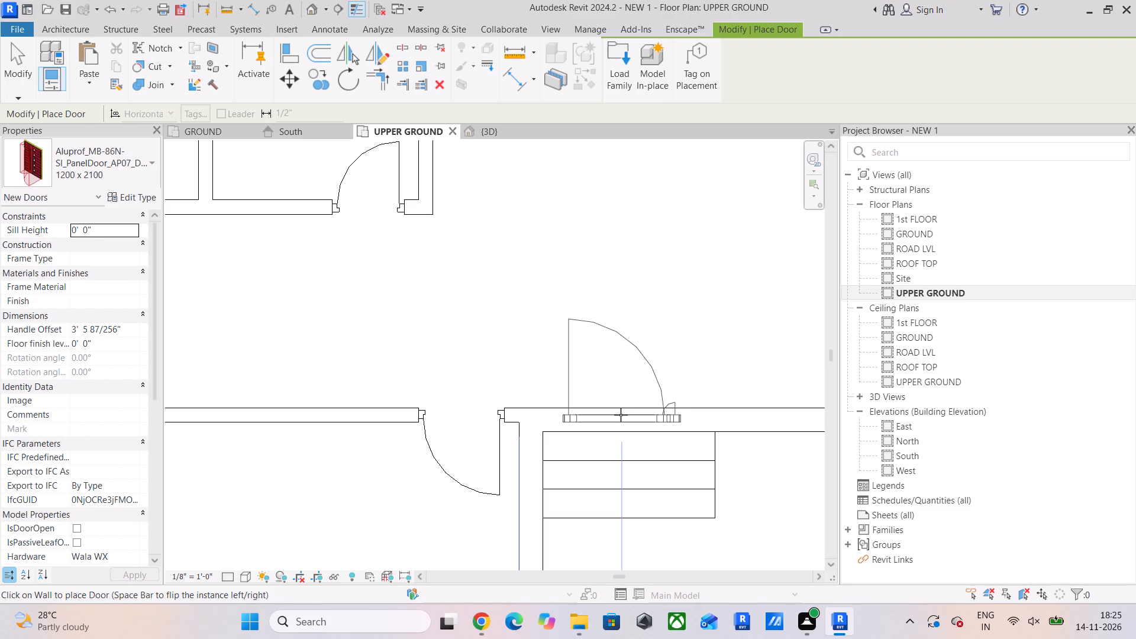
Place the double panel door in the wall above the steps, swinging into the upper room, and finish placing doors.
click(621, 415)
scroll(647, 427, down, 2)
middle_drag(673, 434, 596, 456)
key(Escape)
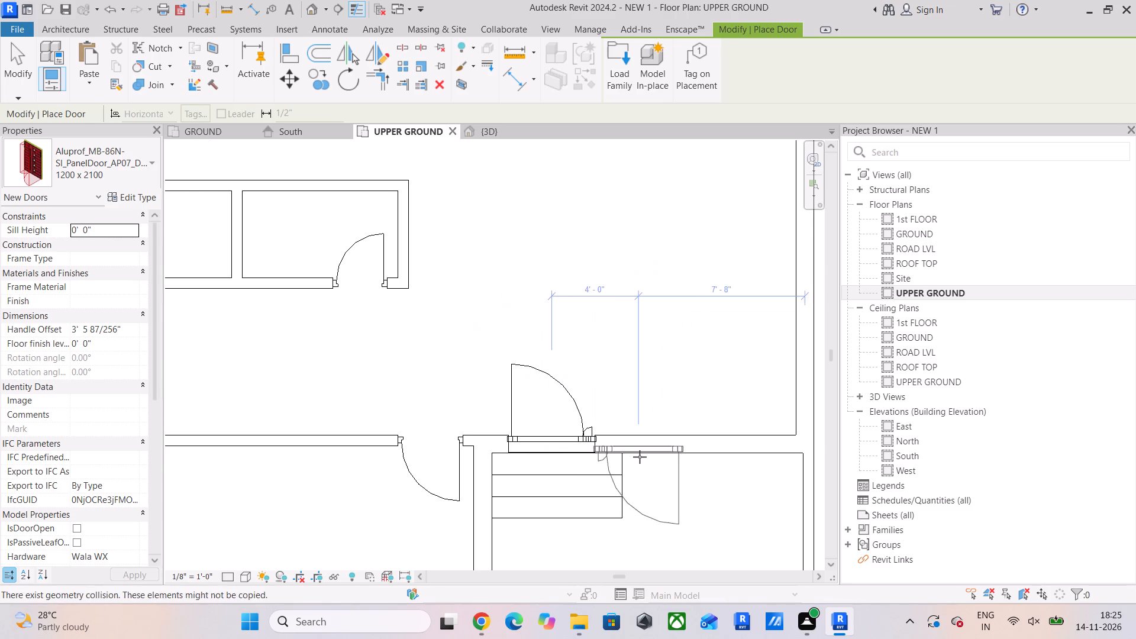
middle_drag(640, 457, 604, 457)
key(Escape)
key(Escape)
scroll(628, 450, down, 3)
middle_drag(631, 450, 637, 390)
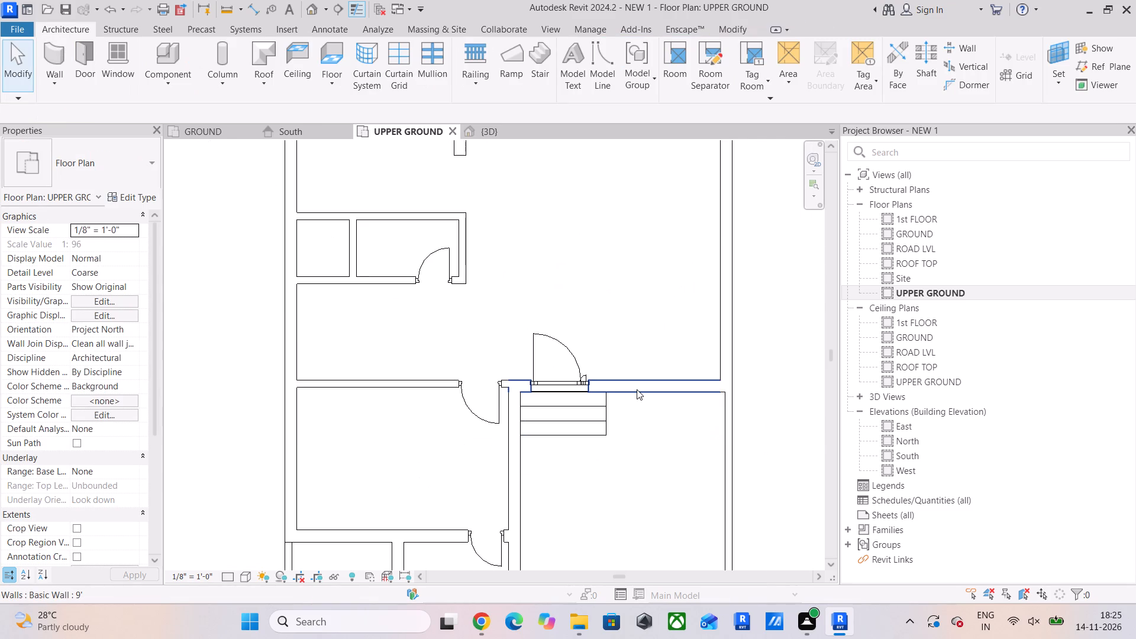
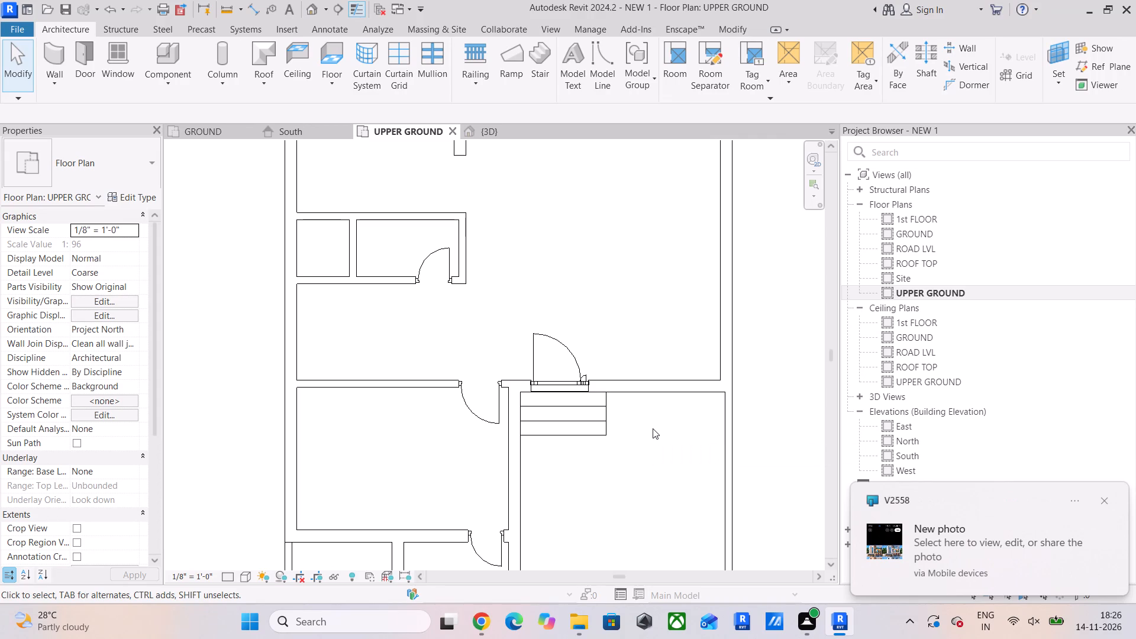
Start placing a window and duplicate the Window-Double-Hung 24" x 42" type under the name 2'.
scroll(588, 360, down, 4)
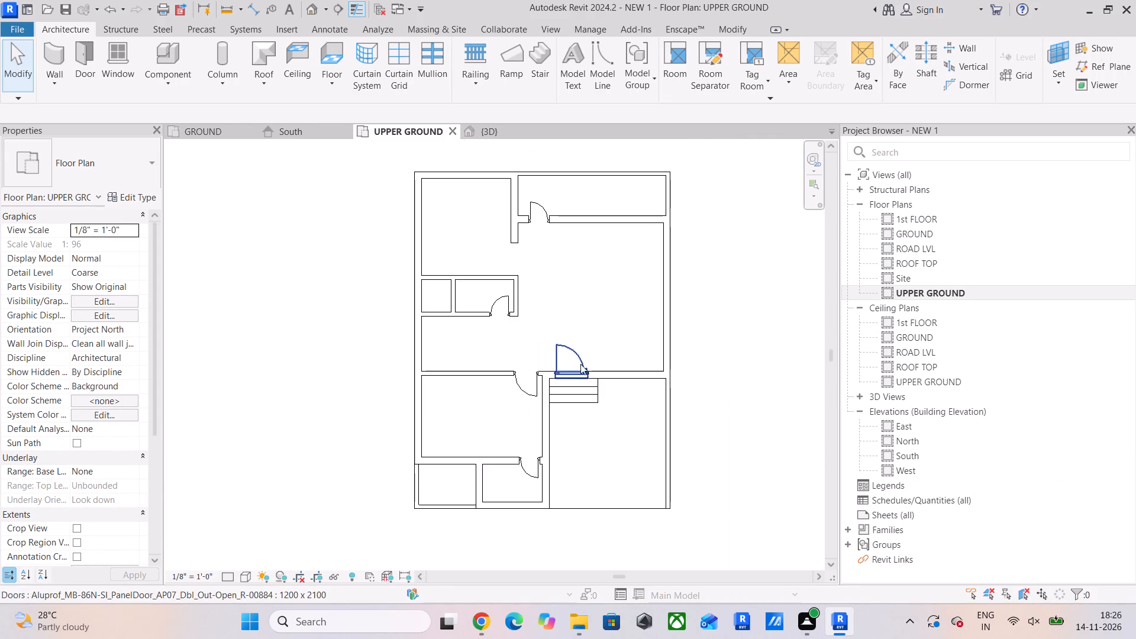
middle_drag(575, 366, 559, 396)
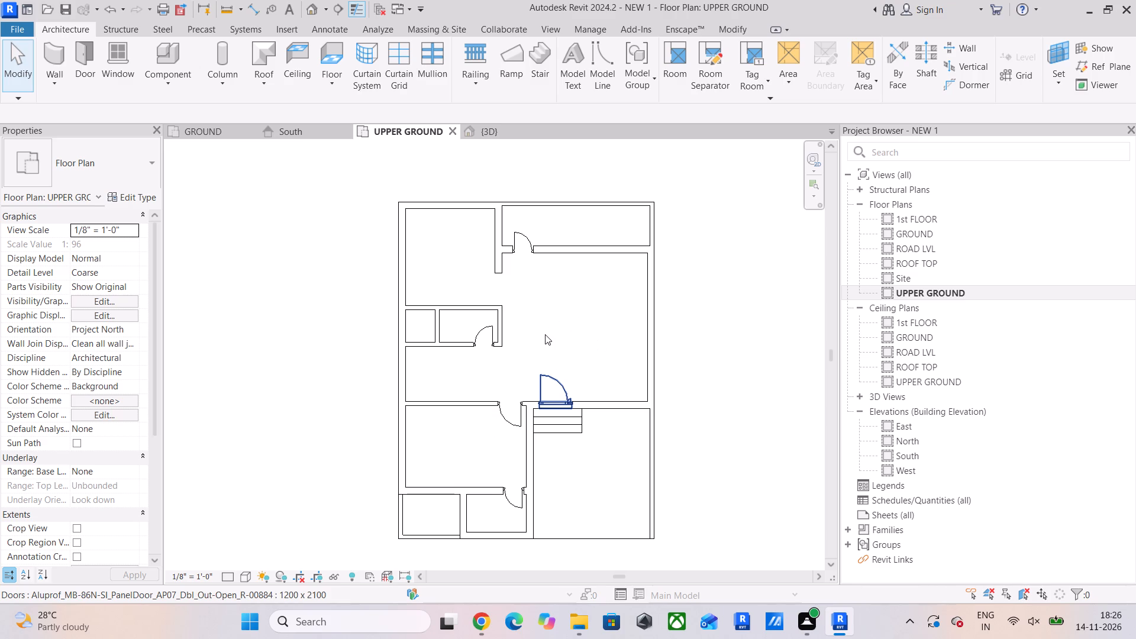
scroll(514, 273, up, 3)
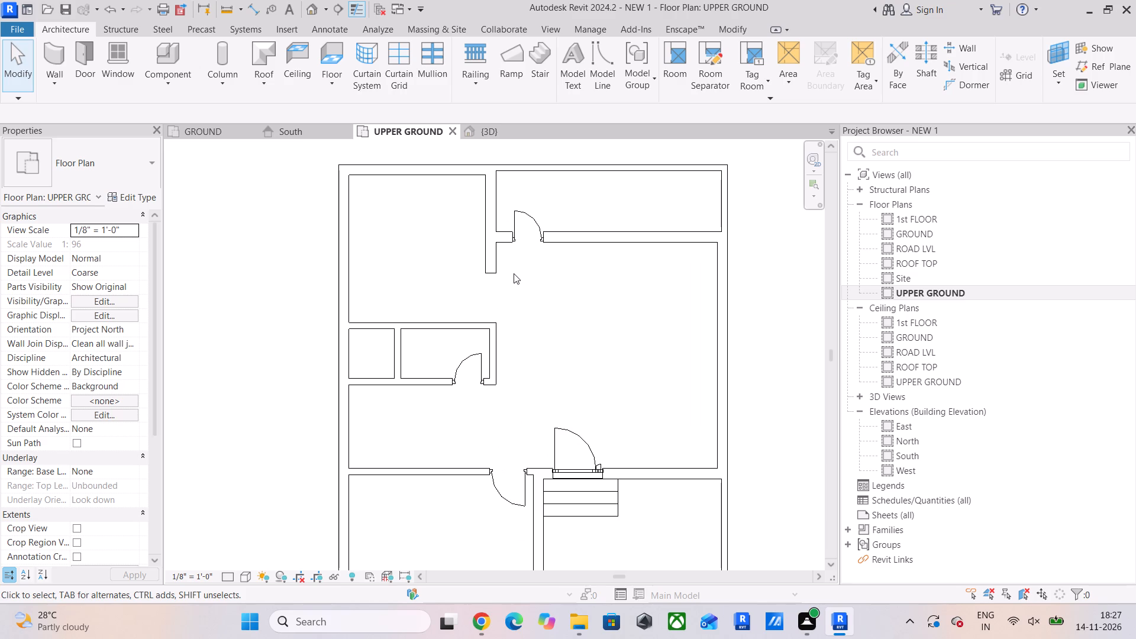
scroll(556, 314, down, 3)
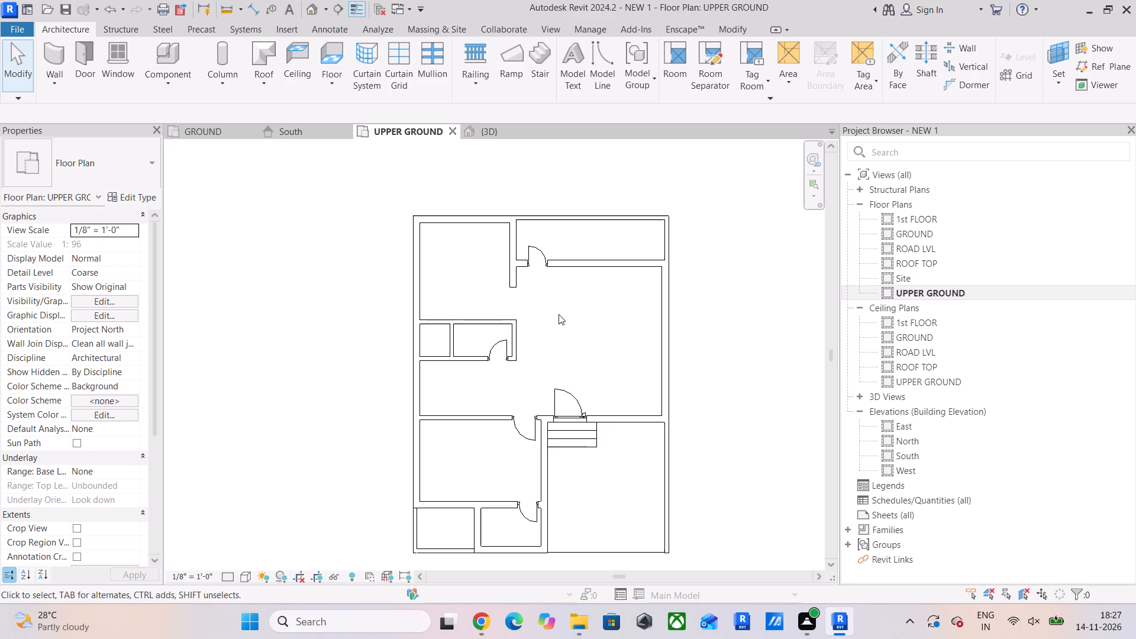
middle_drag(561, 314, 547, 264)
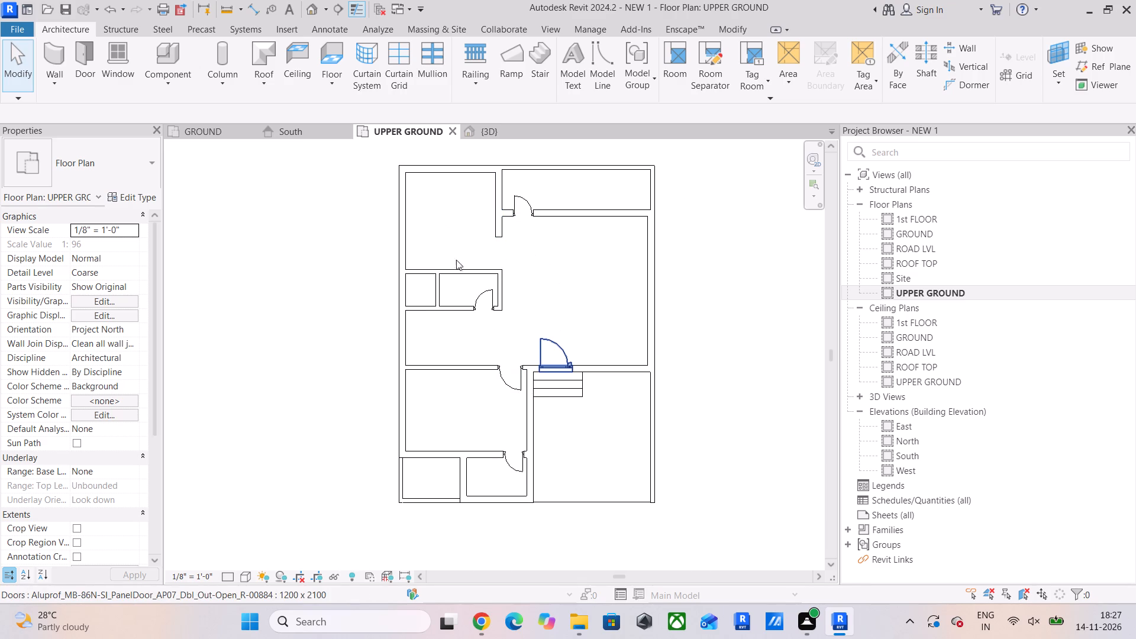
scroll(419, 262, up, 5)
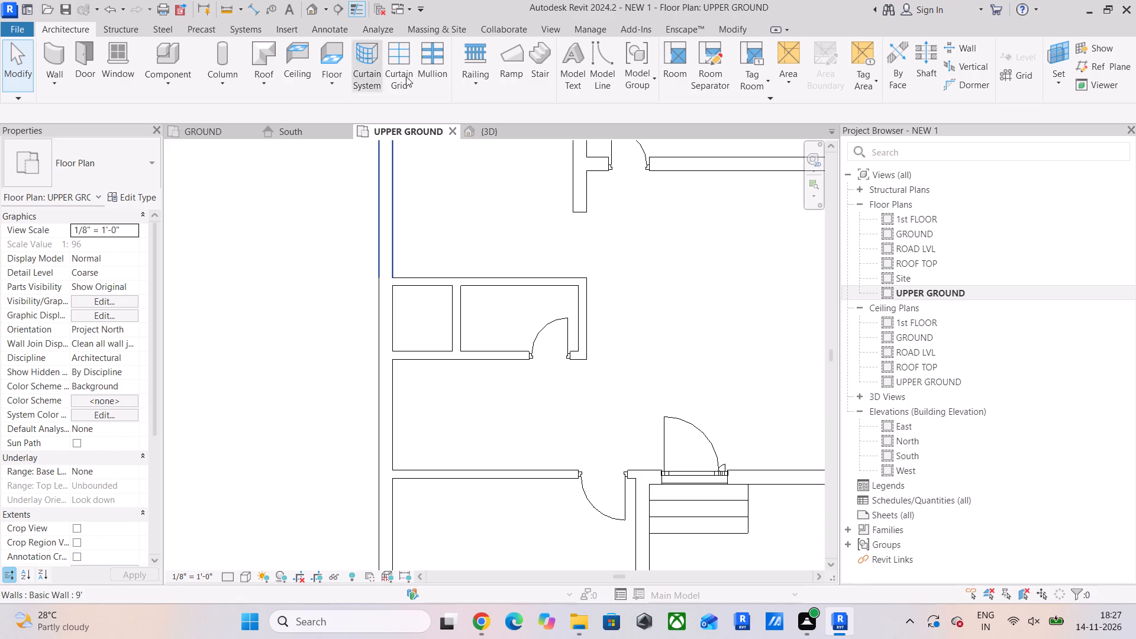
click(114, 64)
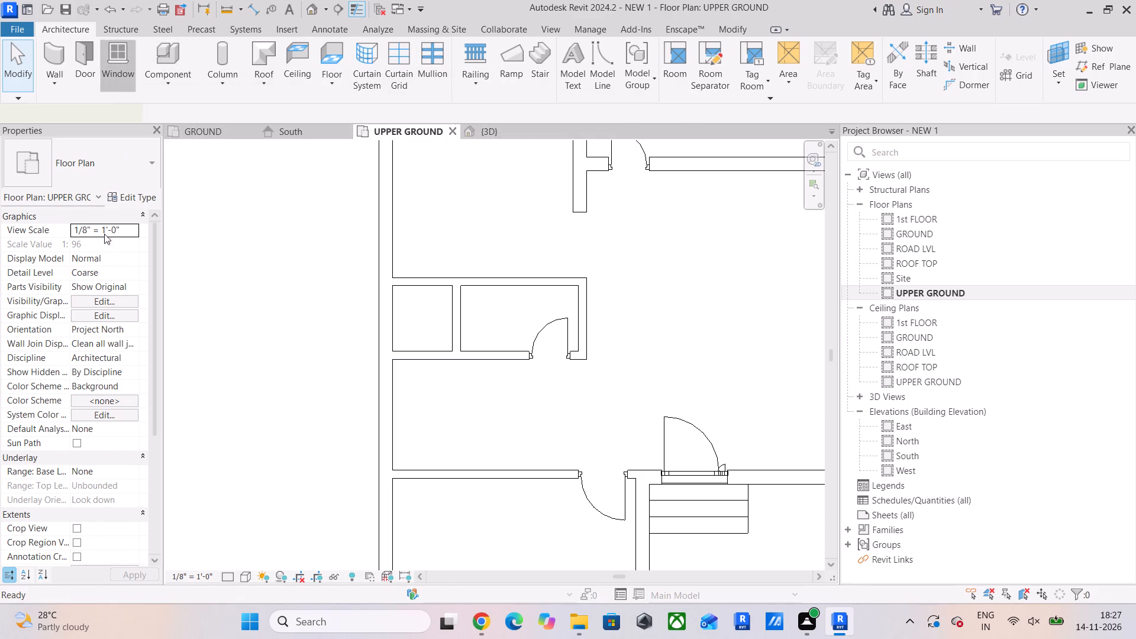
click(143, 145)
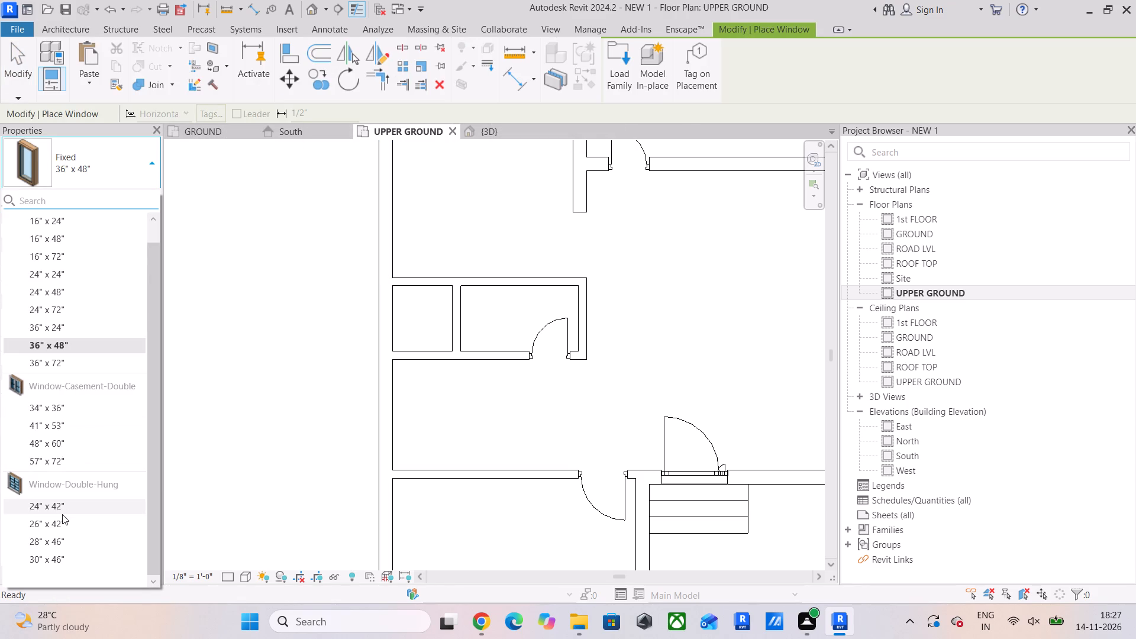
click(62, 514)
click(143, 196)
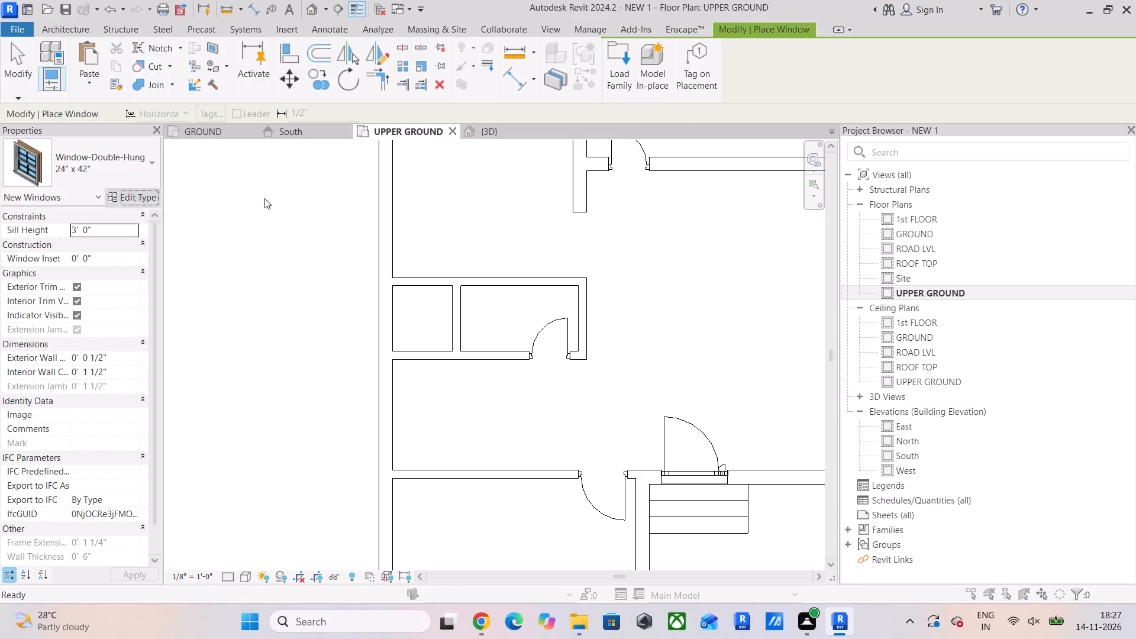
click(901, 117)
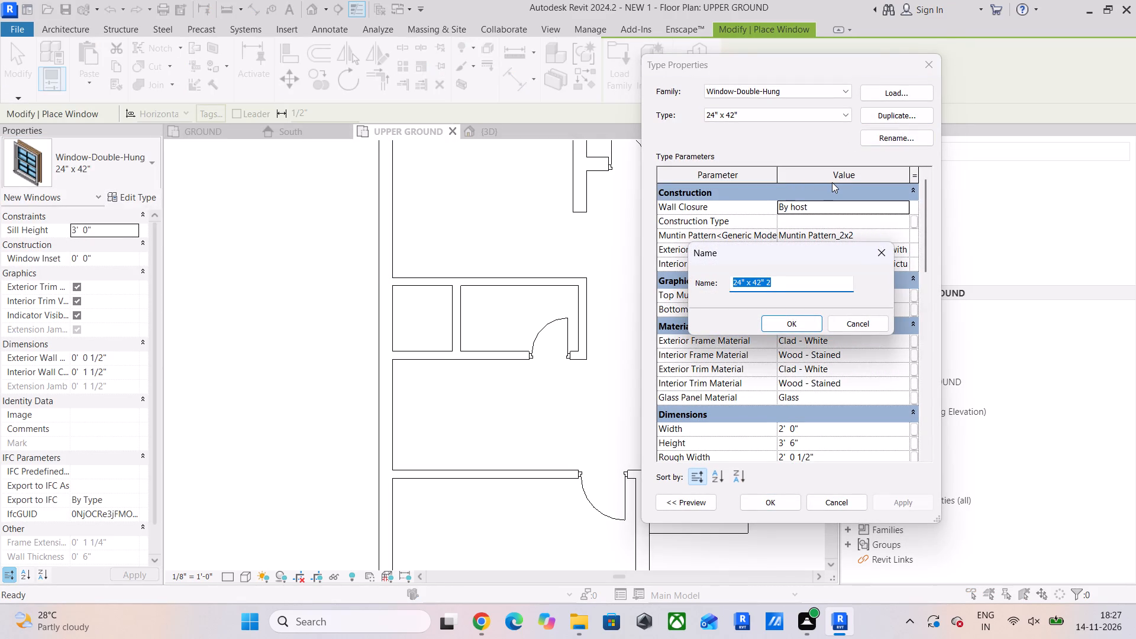
text(2')
key(Return)
Set the new 2' double-hung window type's height to 2' and apply the type properties.
scroll(810, 371, down, 4)
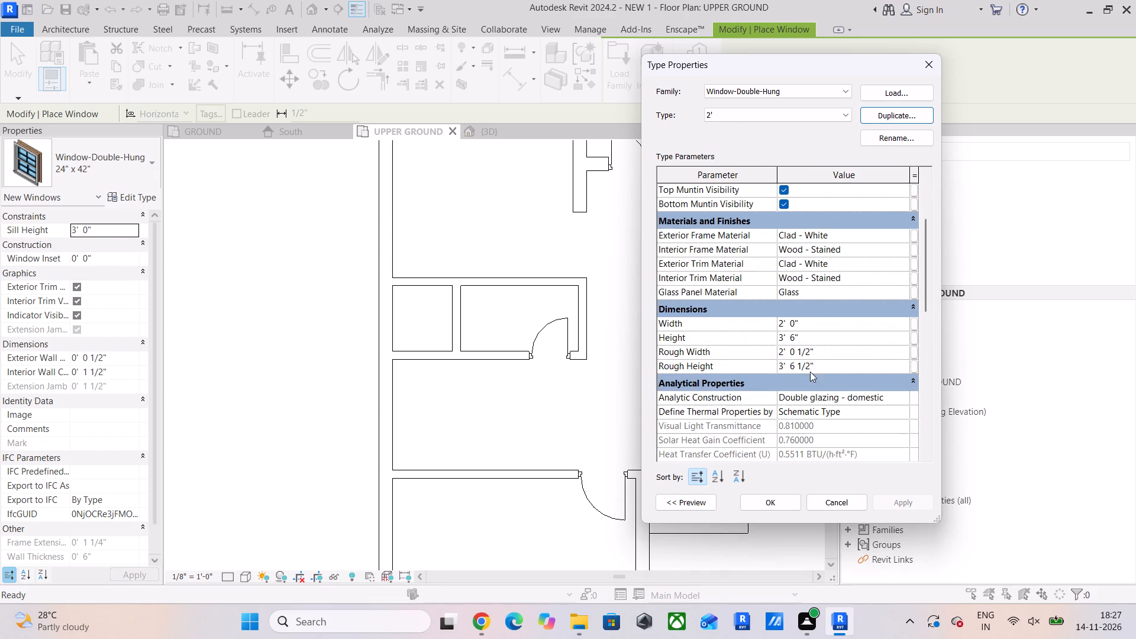
click(834, 308)
text(2')
key(Return)
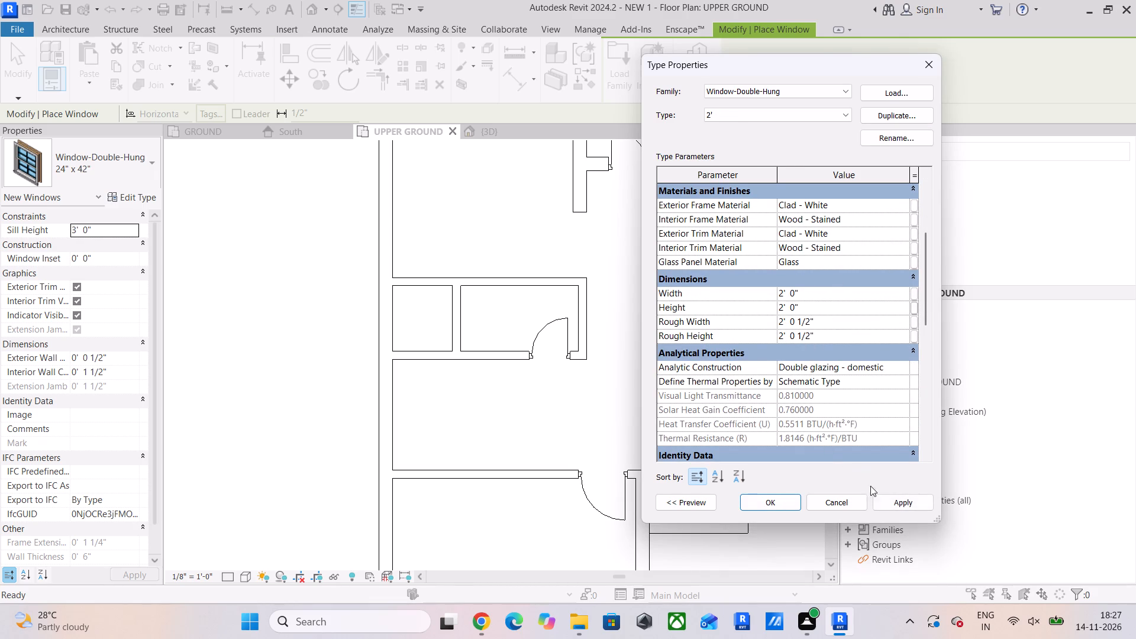
click(881, 504)
click(773, 504)
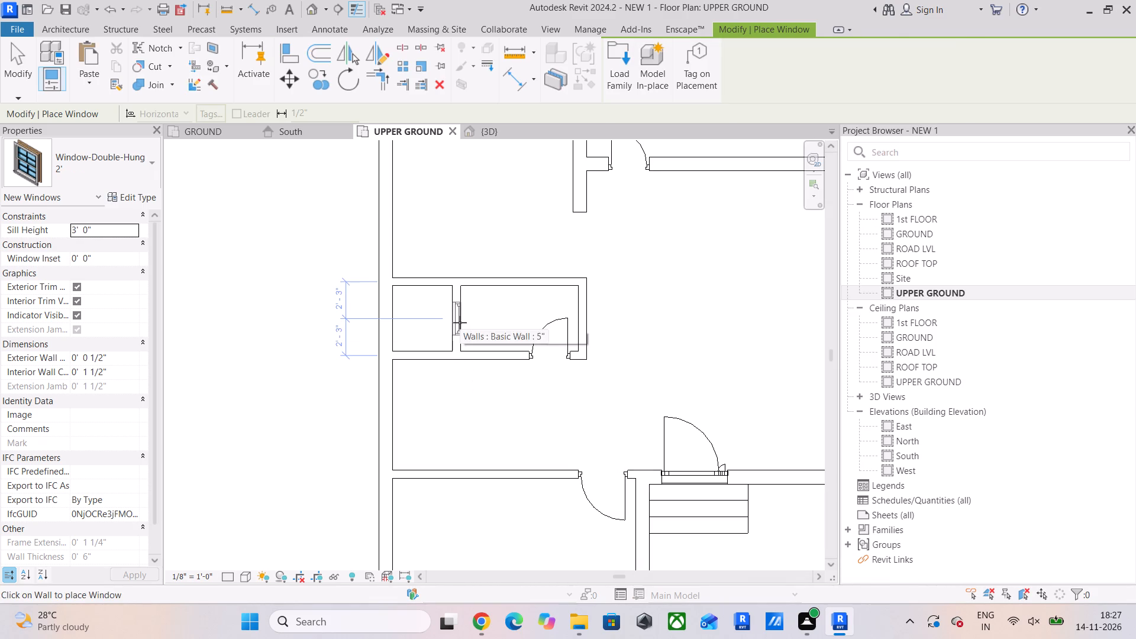
Place 2' double-hung windows midway along the partitions beside the upper and lower small rooms with doors, and finish placing windows.
click(455, 321)
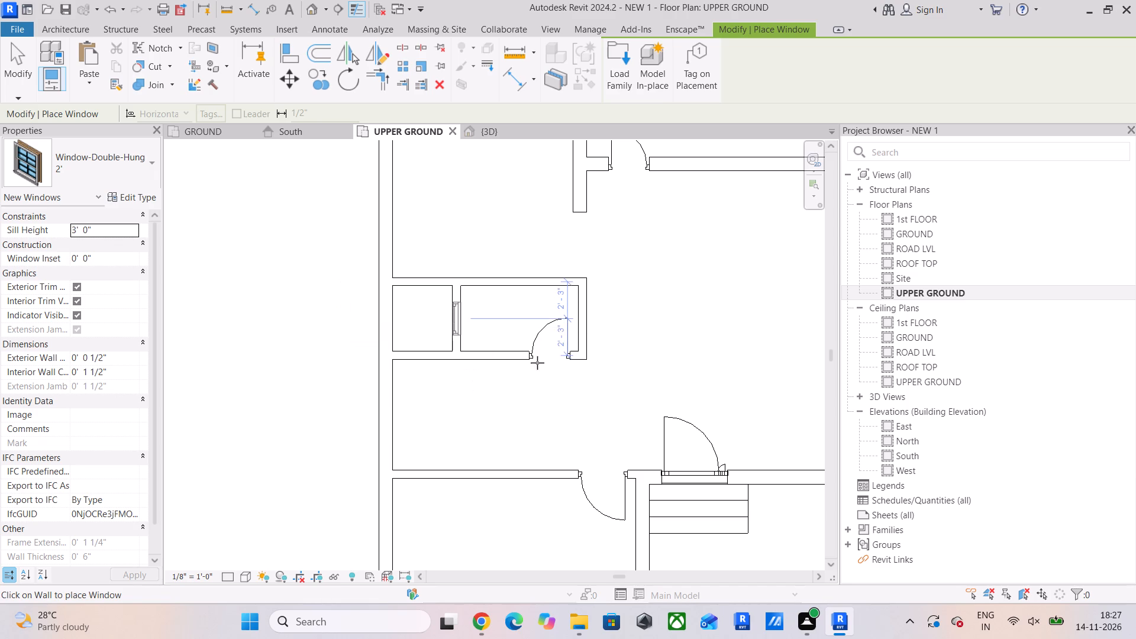
scroll(572, 369, down, 3)
middle_drag(573, 369, 543, 197)
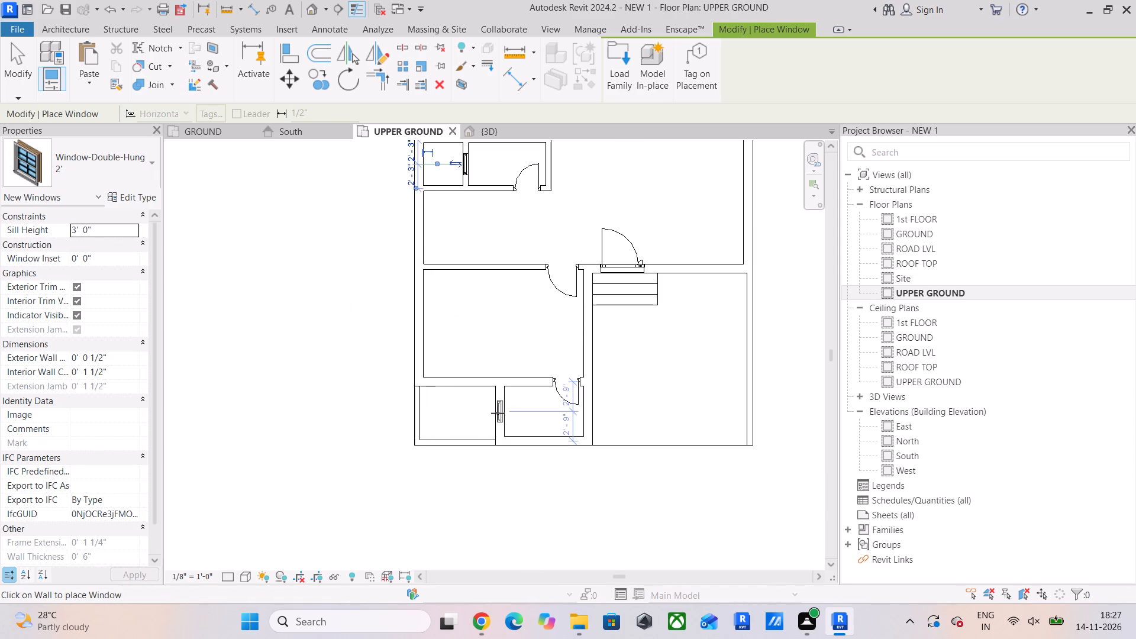
click(496, 413)
key(Escape)
middle_drag(529, 419, 534, 421)
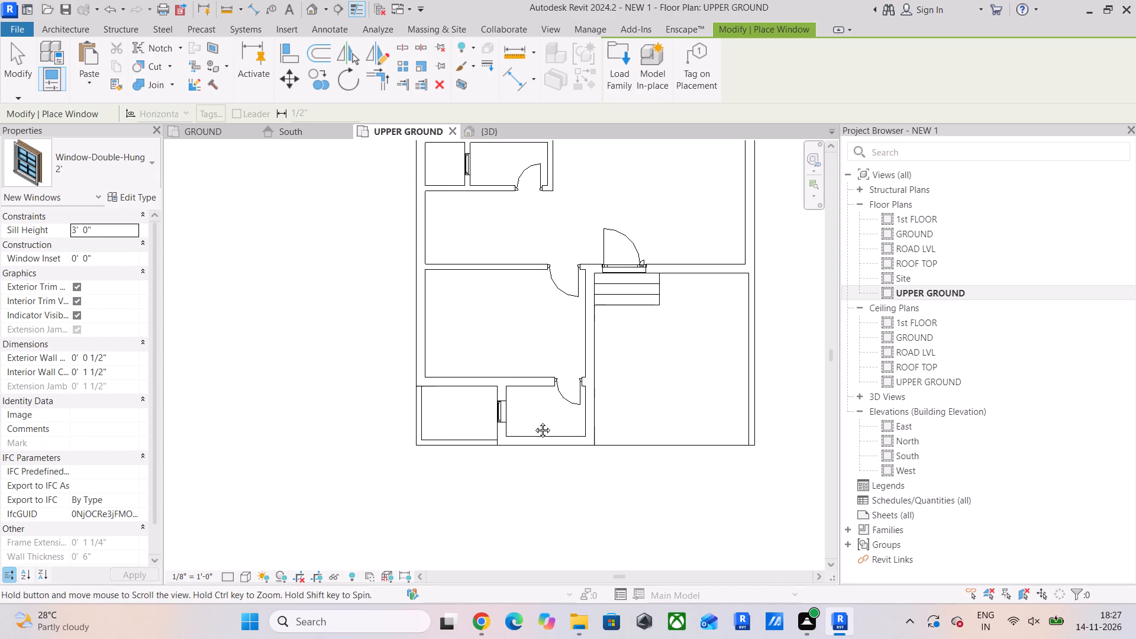
middle_drag(534, 421, 552, 432)
key(Escape)
key(Escape)
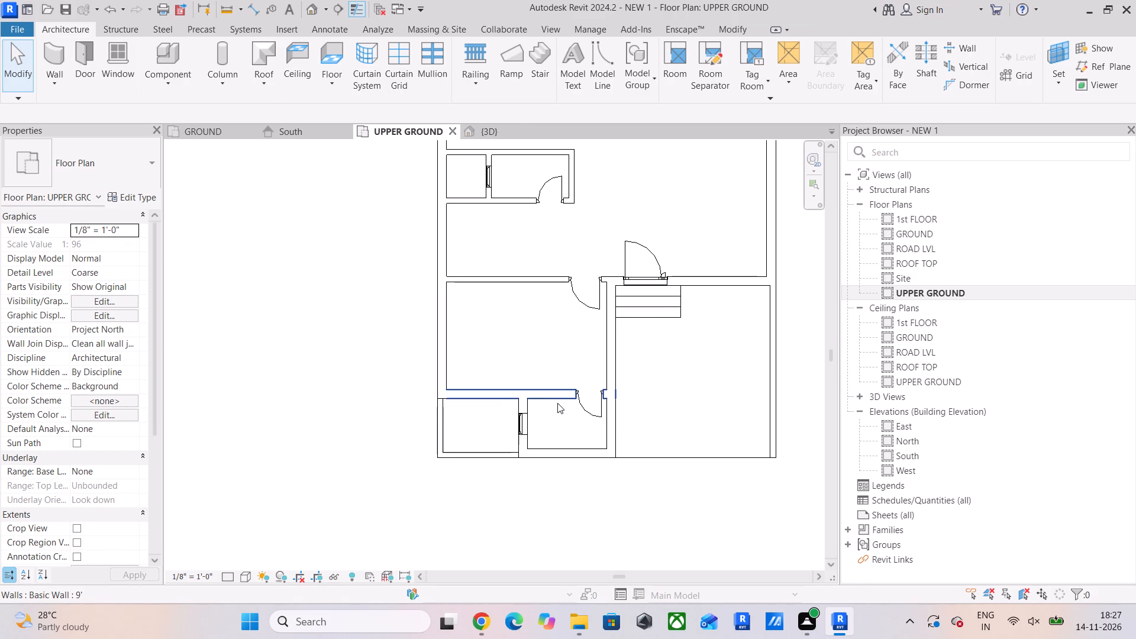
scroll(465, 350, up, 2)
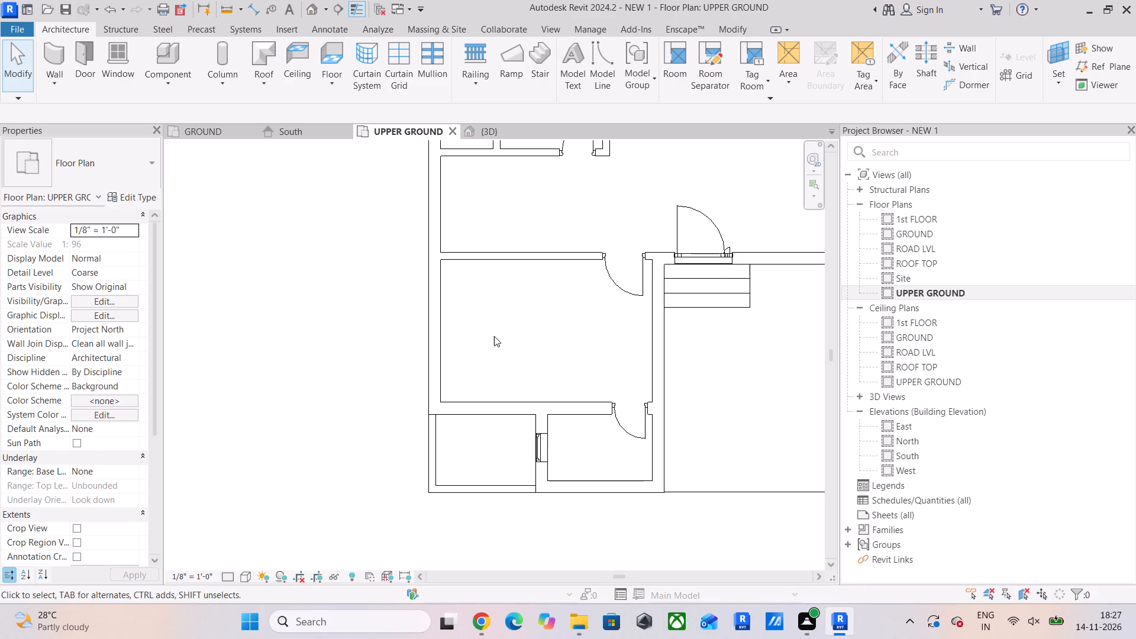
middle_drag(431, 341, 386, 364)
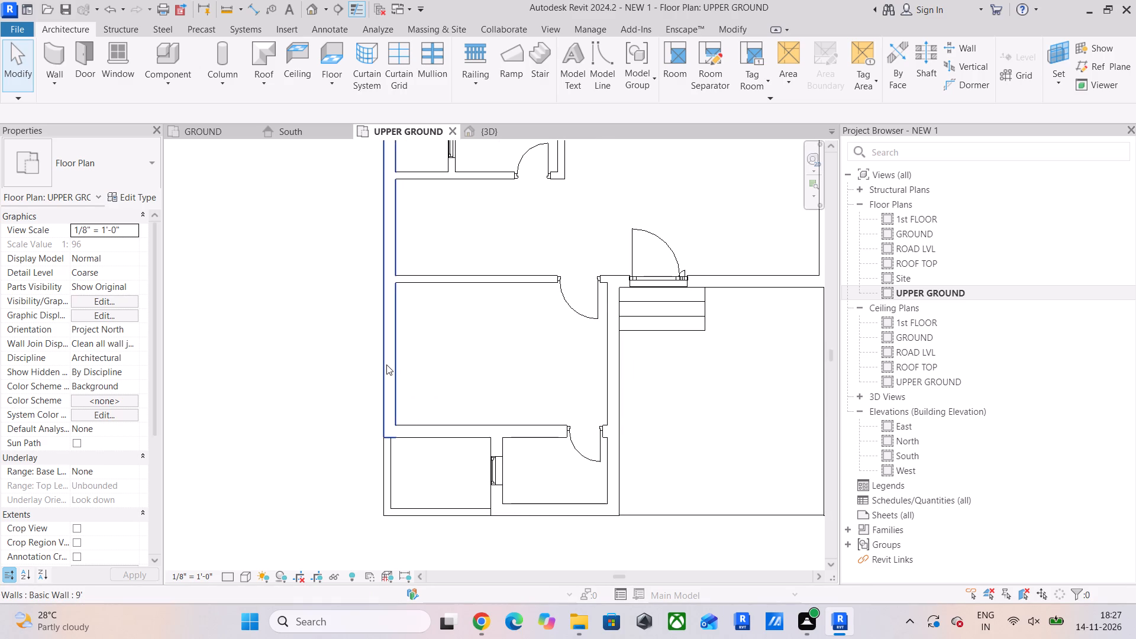
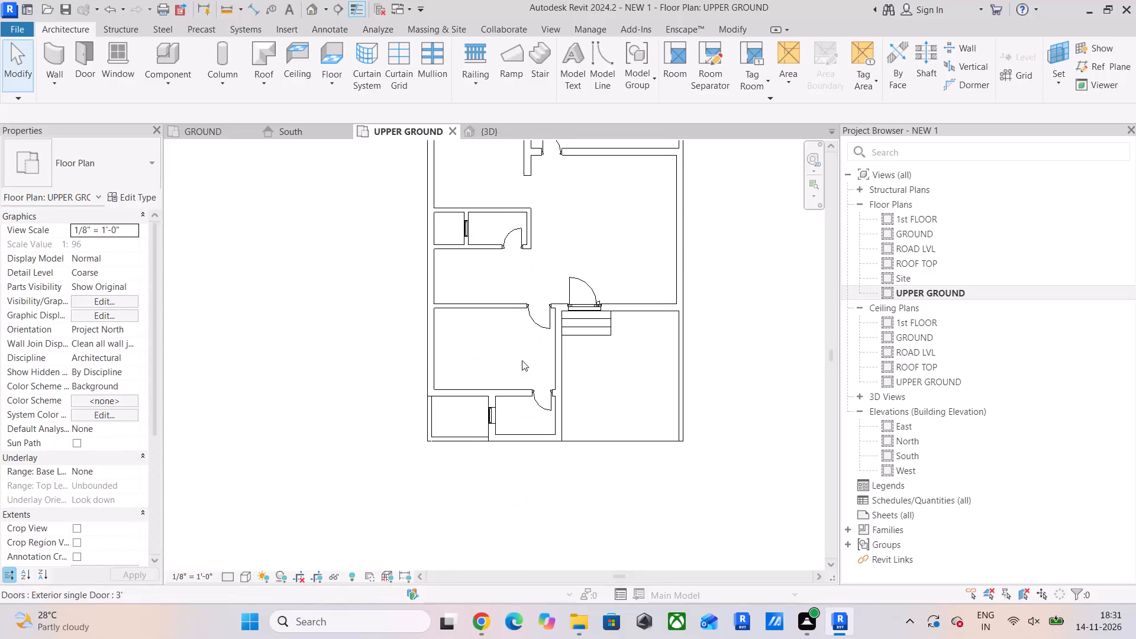
Sketch an L-shaped railing path about 12' 6" long, centred on the two low outer walls of the lower-left small room.
scroll(463, 373, up, 5)
middle_drag(463, 405, 479, 348)
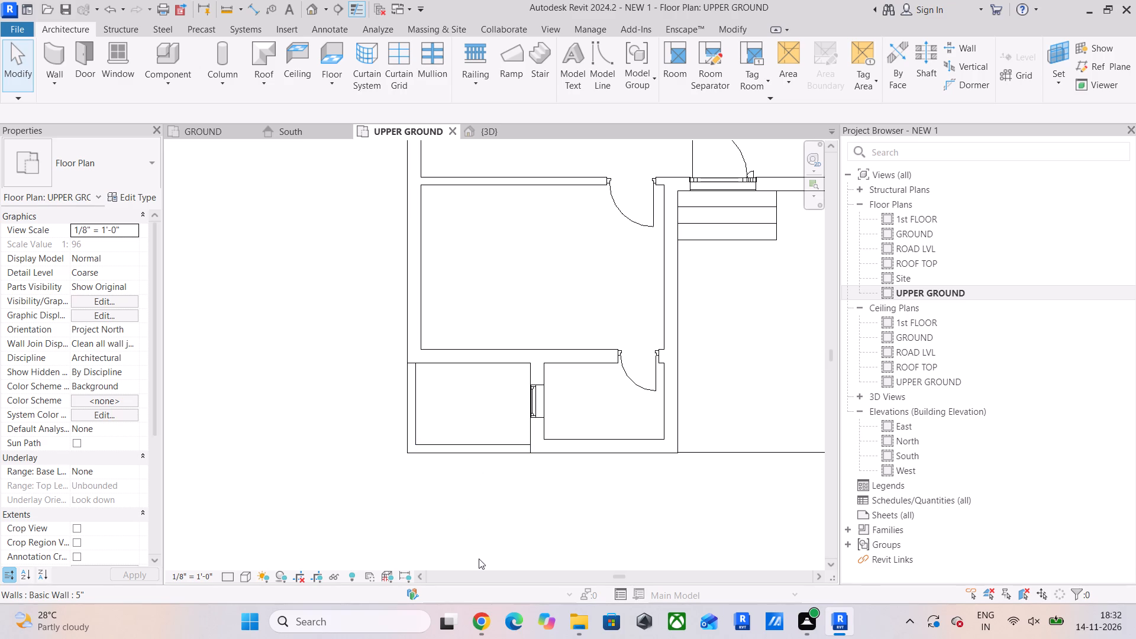
scroll(466, 462, down, 3)
middle_drag(504, 440, 407, 504)
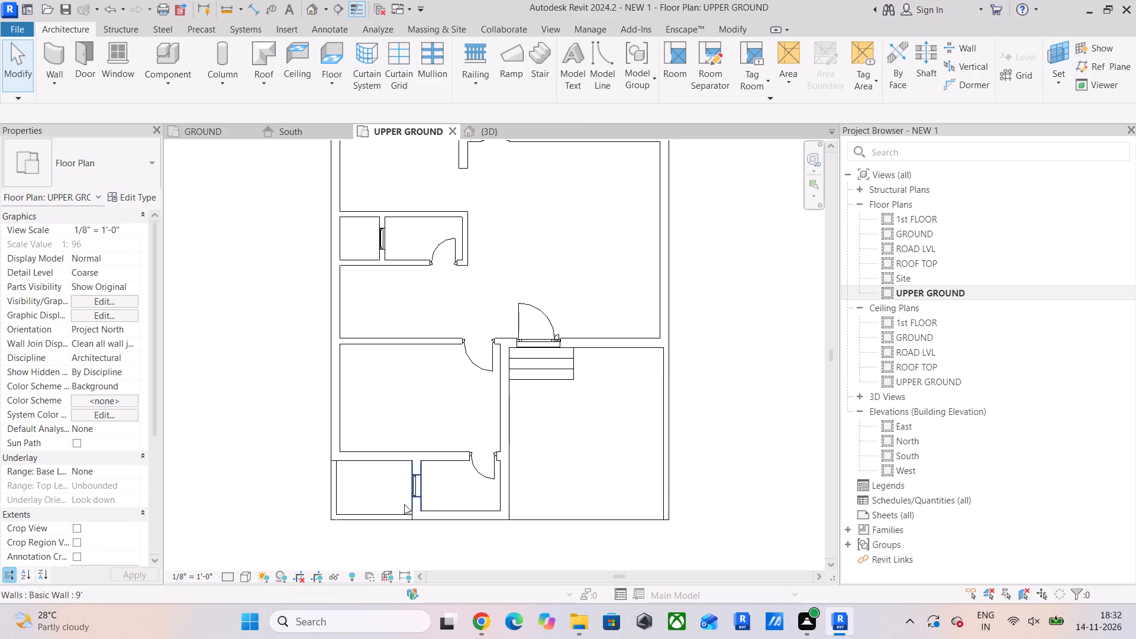
middle_drag(396, 457, 376, 451)
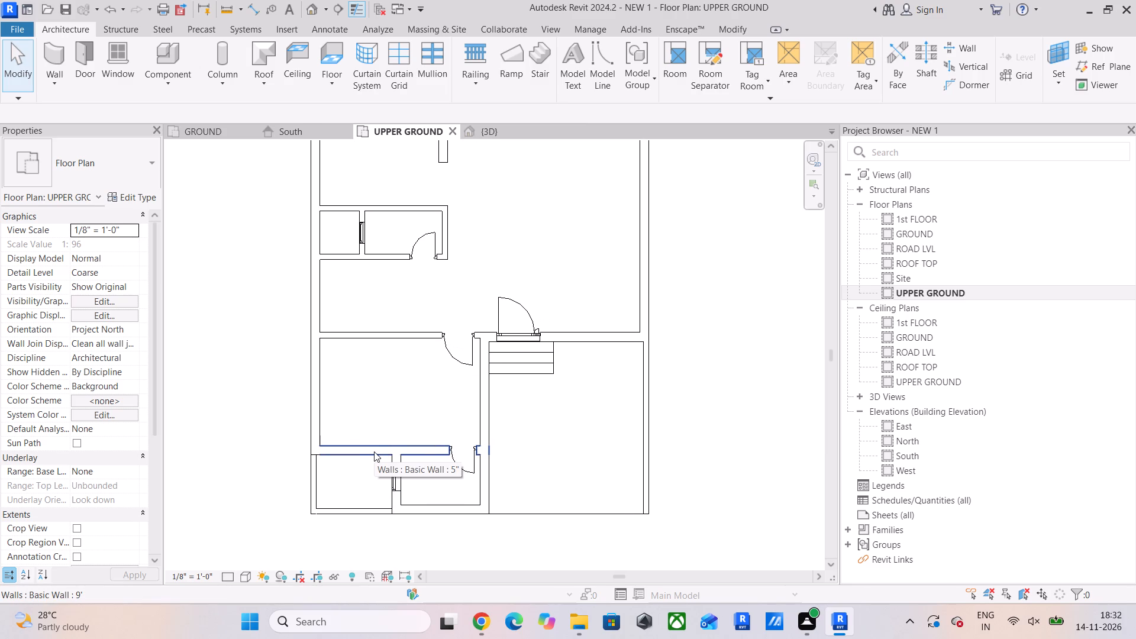
click(471, 49)
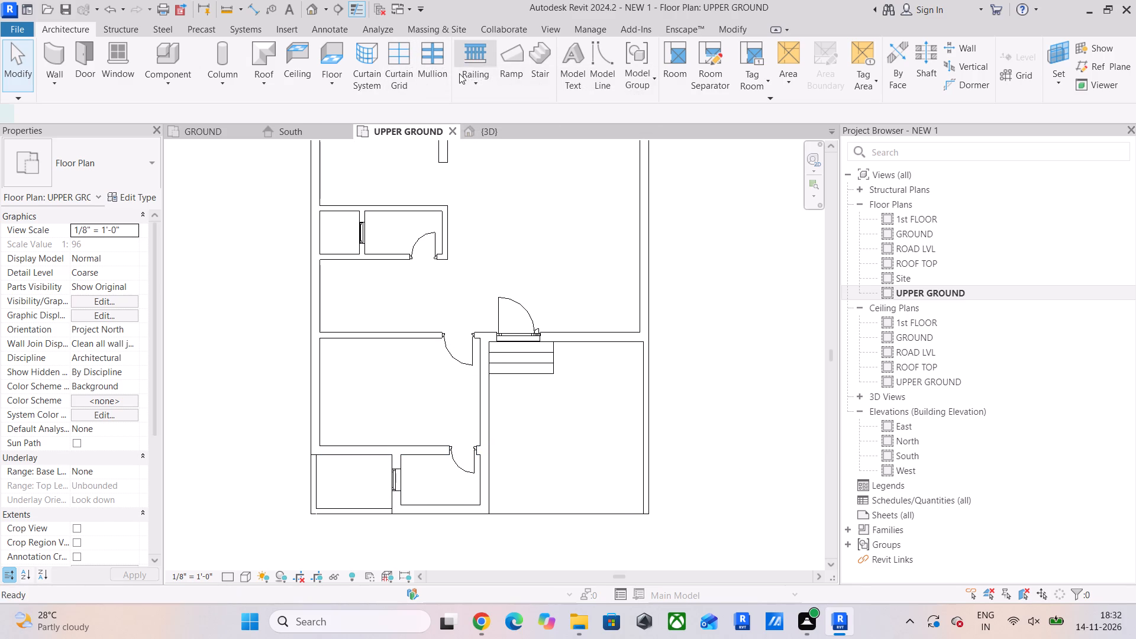
click(631, 48)
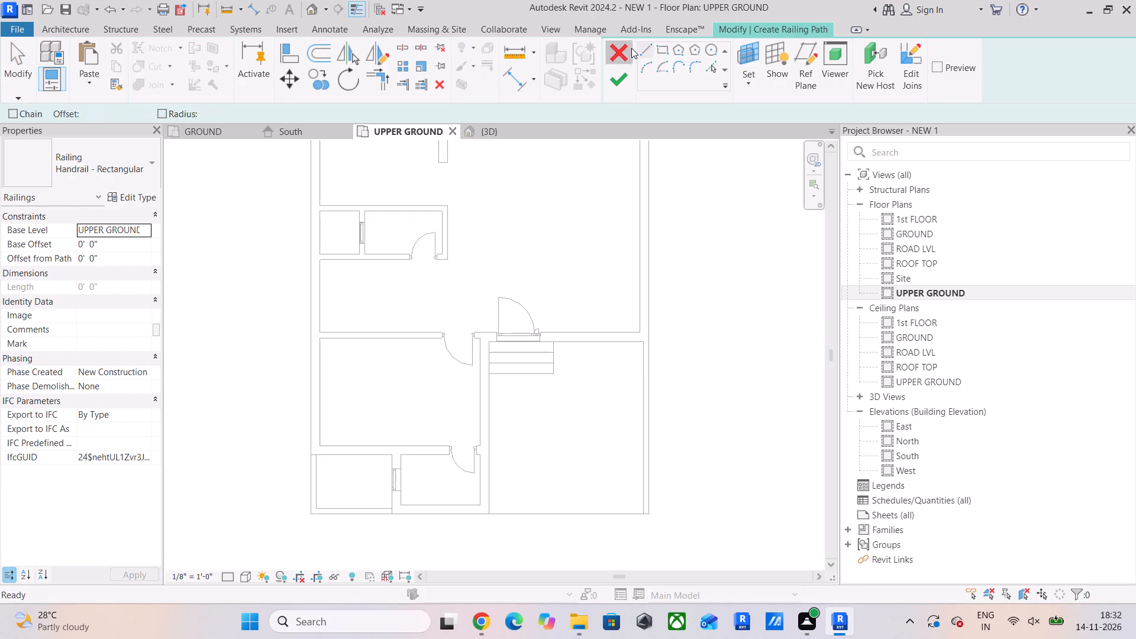
click(473, 56)
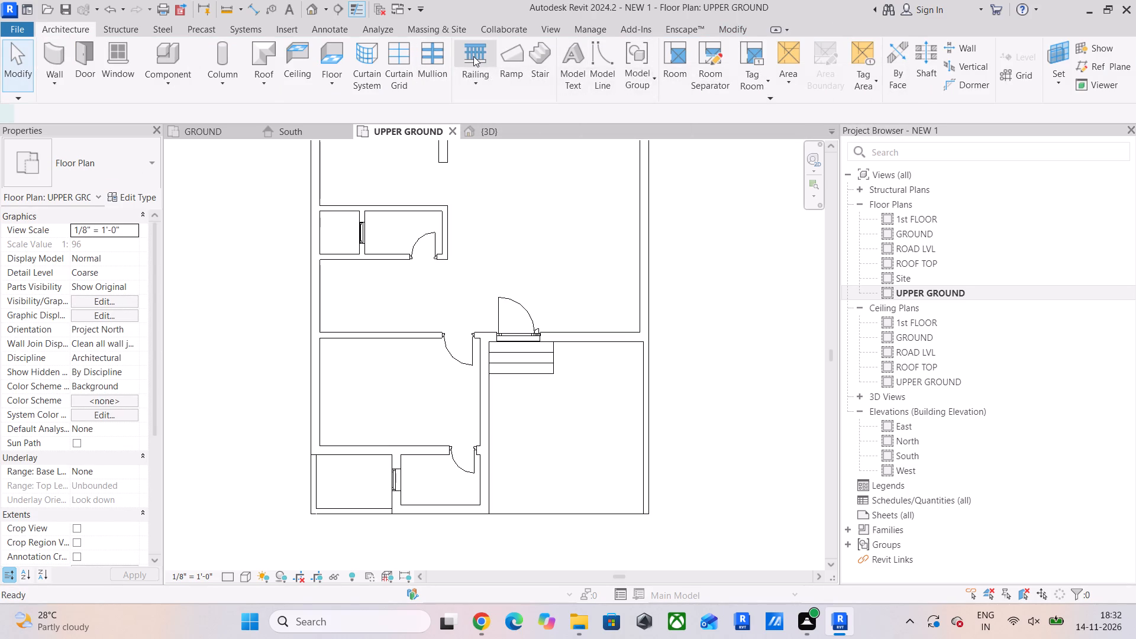
click(646, 52)
scroll(307, 378, up, 4)
middle_drag(304, 414, 351, 143)
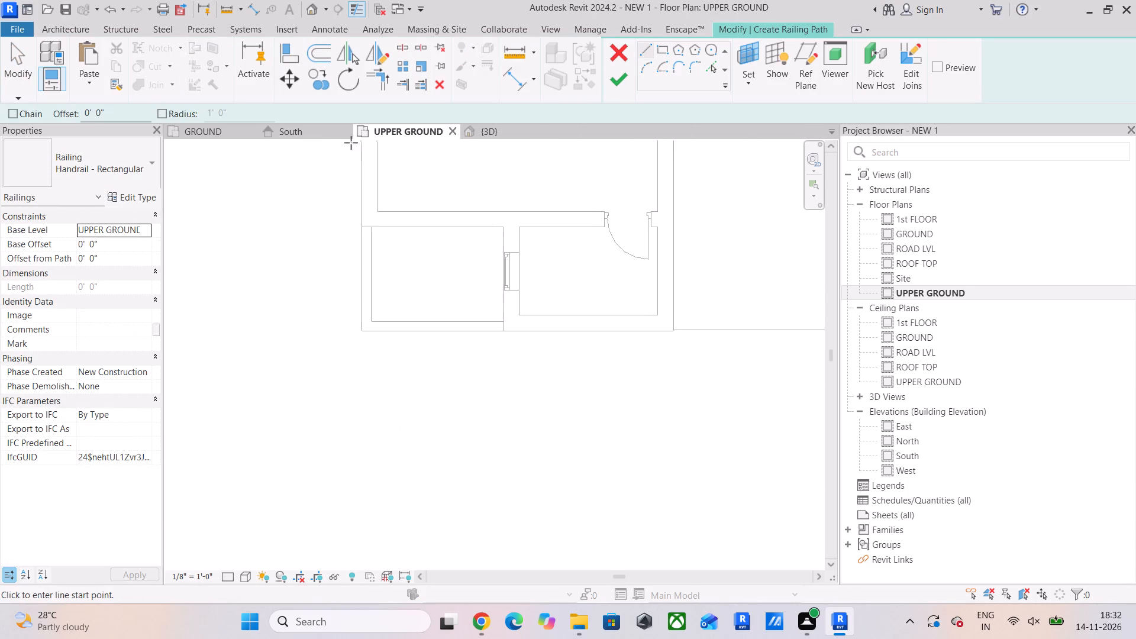
scroll(351, 192, up, 4)
click(379, 257)
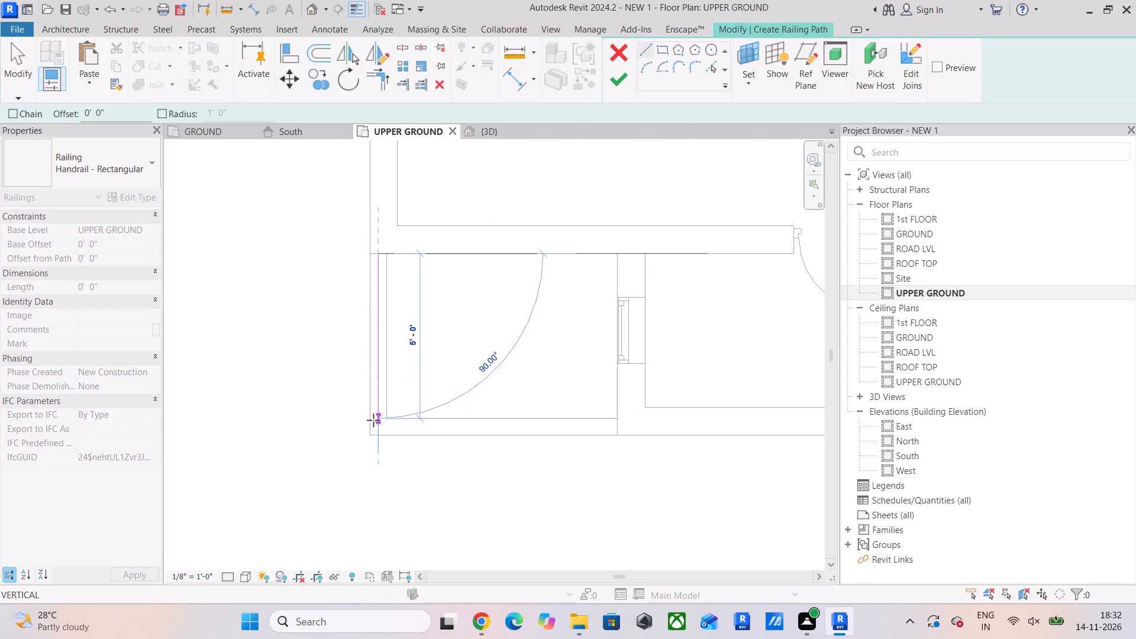
click(373, 424)
click(375, 425)
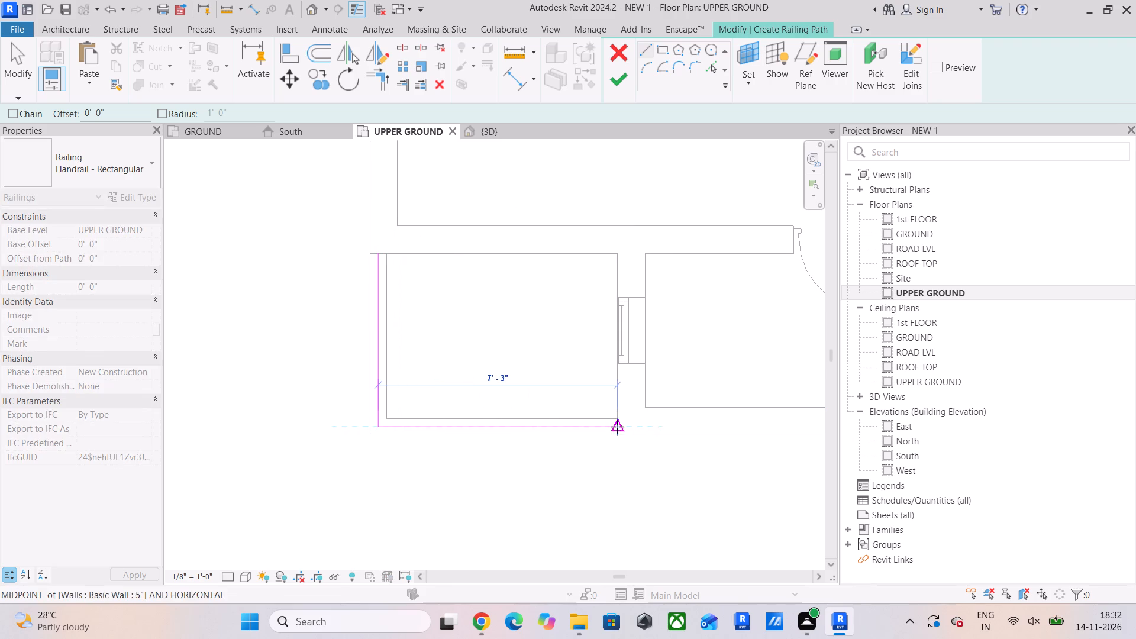
click(617, 427)
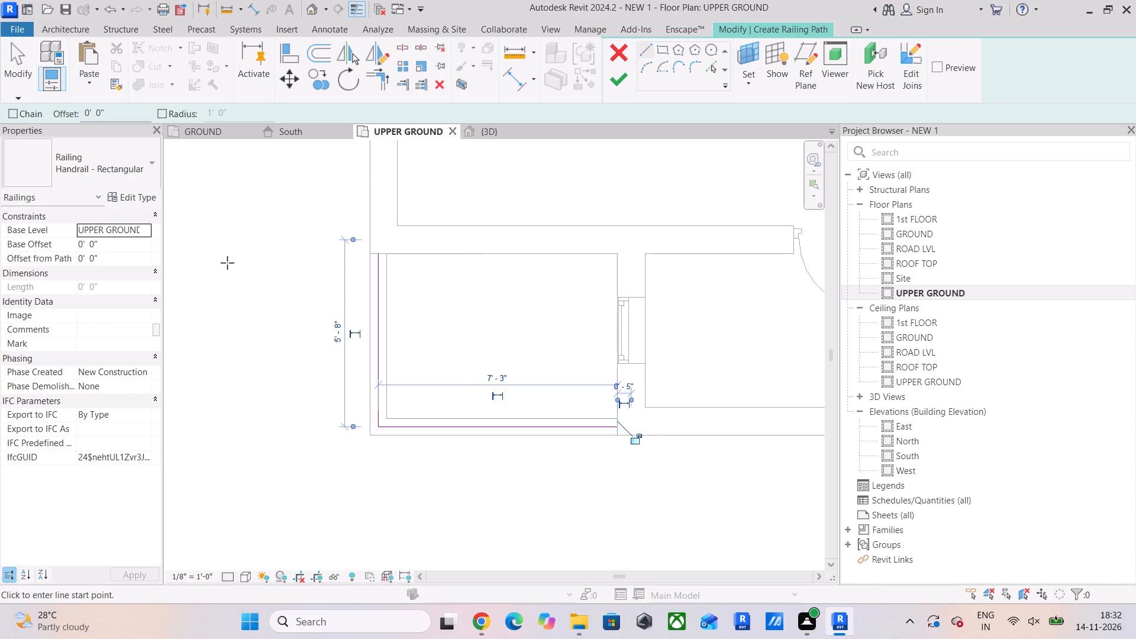
key(Escape)
key(Escape)
key(Escape)
click(415, 427)
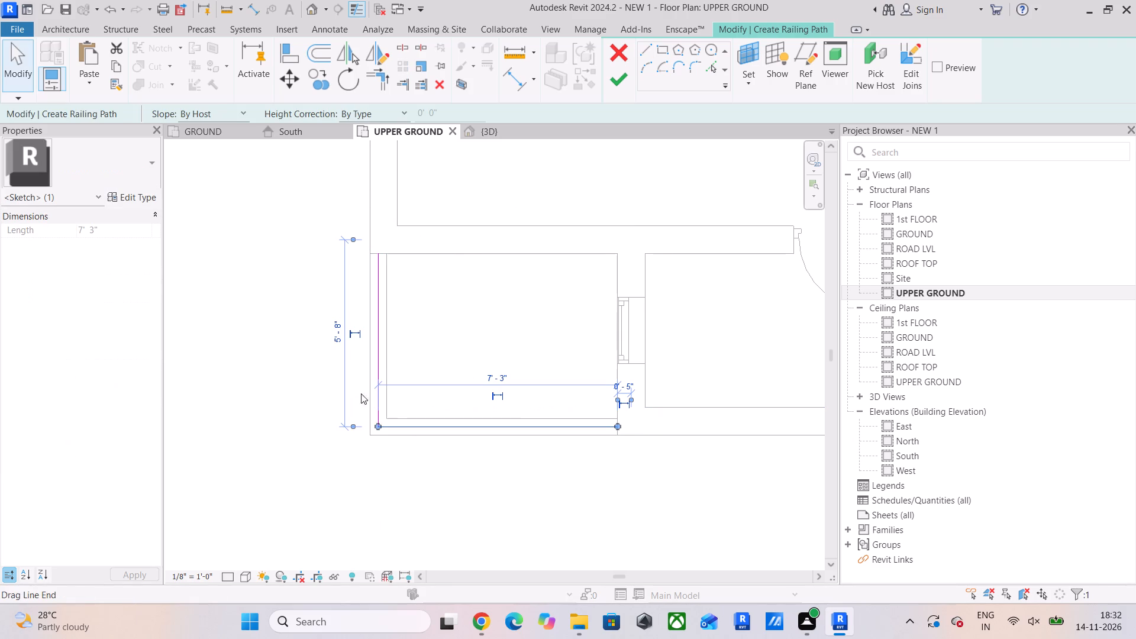
ctrl+click(375, 348)
key(Escape)
key(Escape)
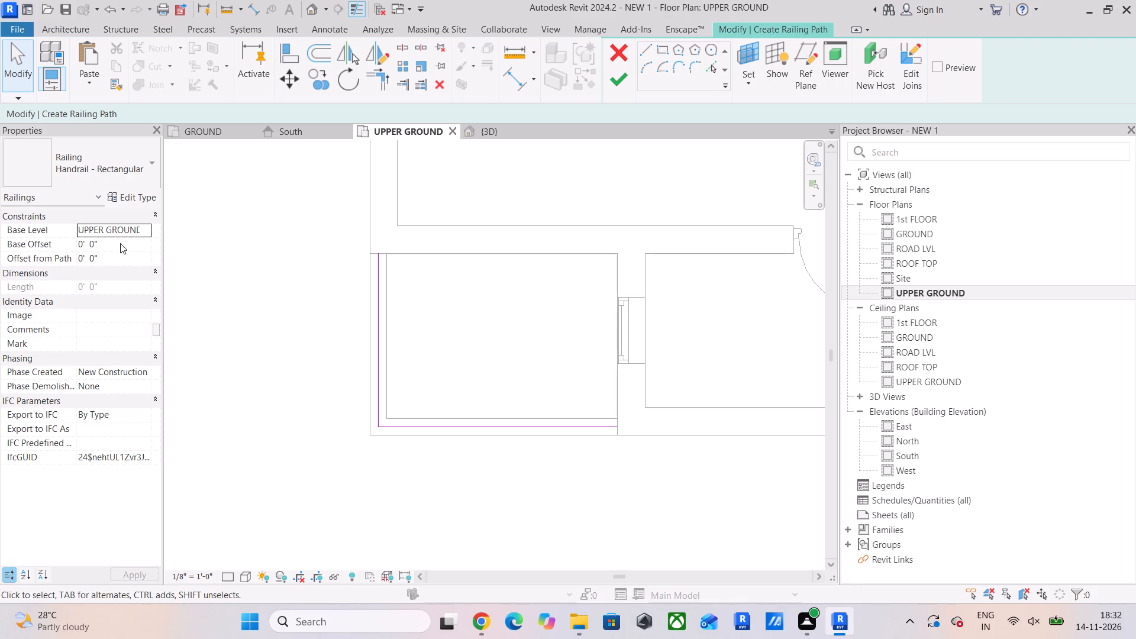
Set the railing's base offset to 1' and finish the railing path.
click(120, 243)
text(1')
key(Return)
click(614, 77)
Change the new railing's type to Glass Panel - Bottom Fill.
click(143, 163)
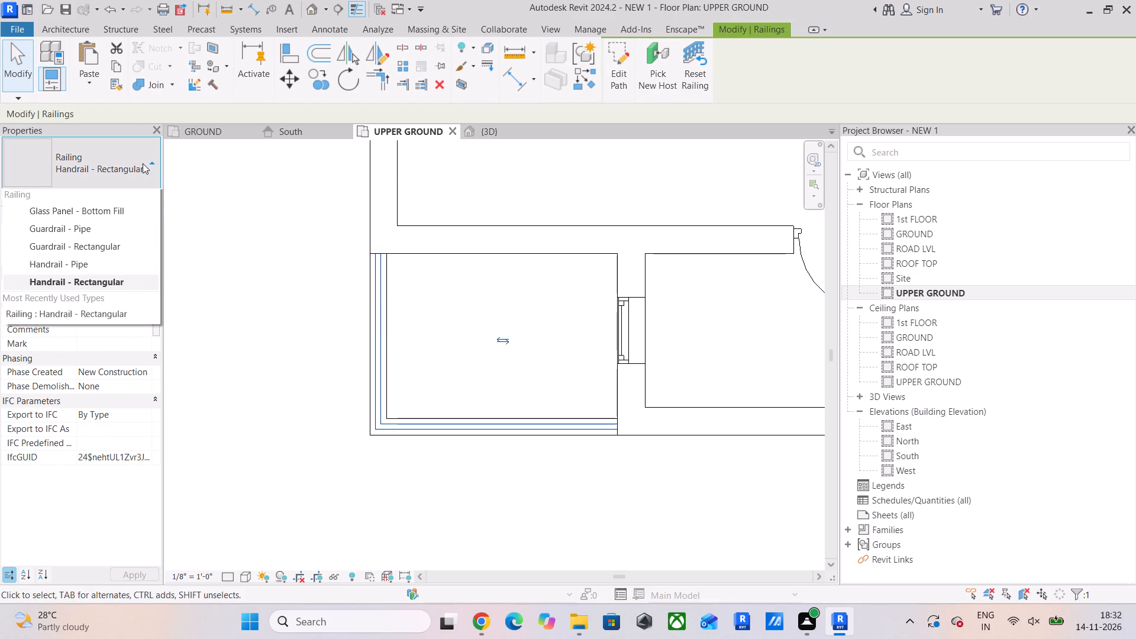
click(82, 240)
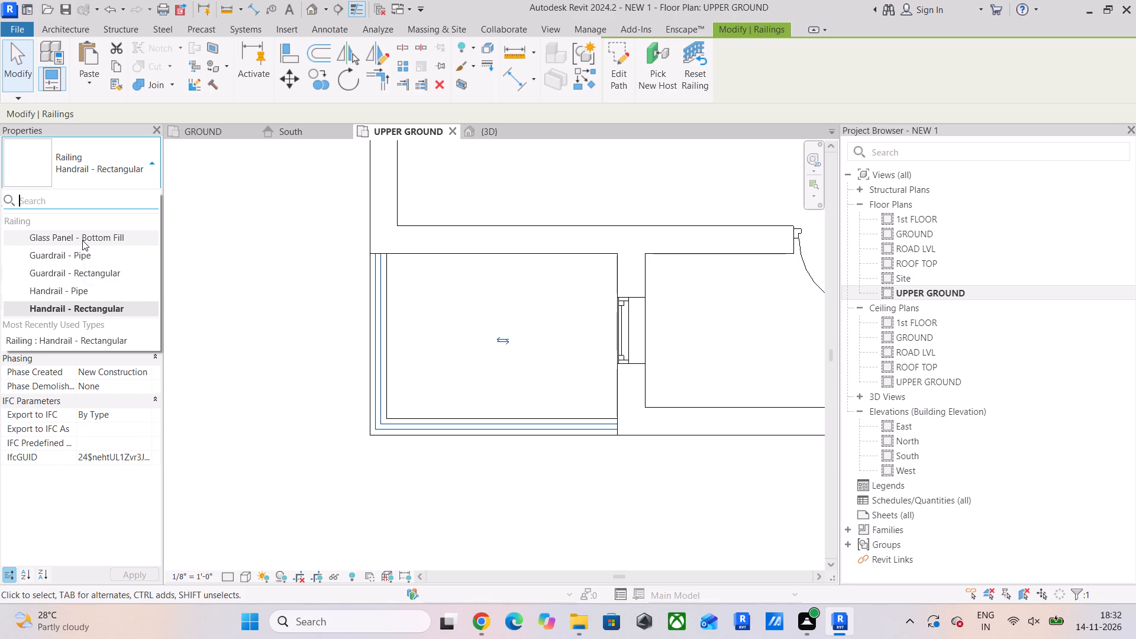
Examine the new balcony railing, the entrance and the surrounding walls from several sides in the 3D view.
click(474, 130)
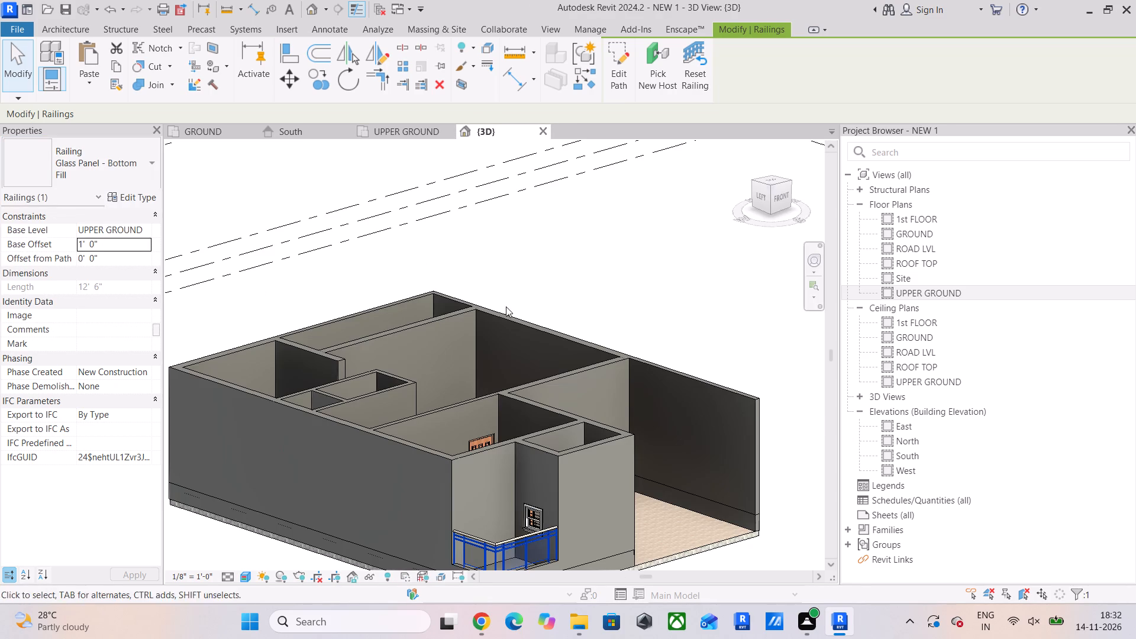
middle_drag(506, 306, 471, 194)
shift+middle_drag(602, 395, 539, 383)
click(305, 469)
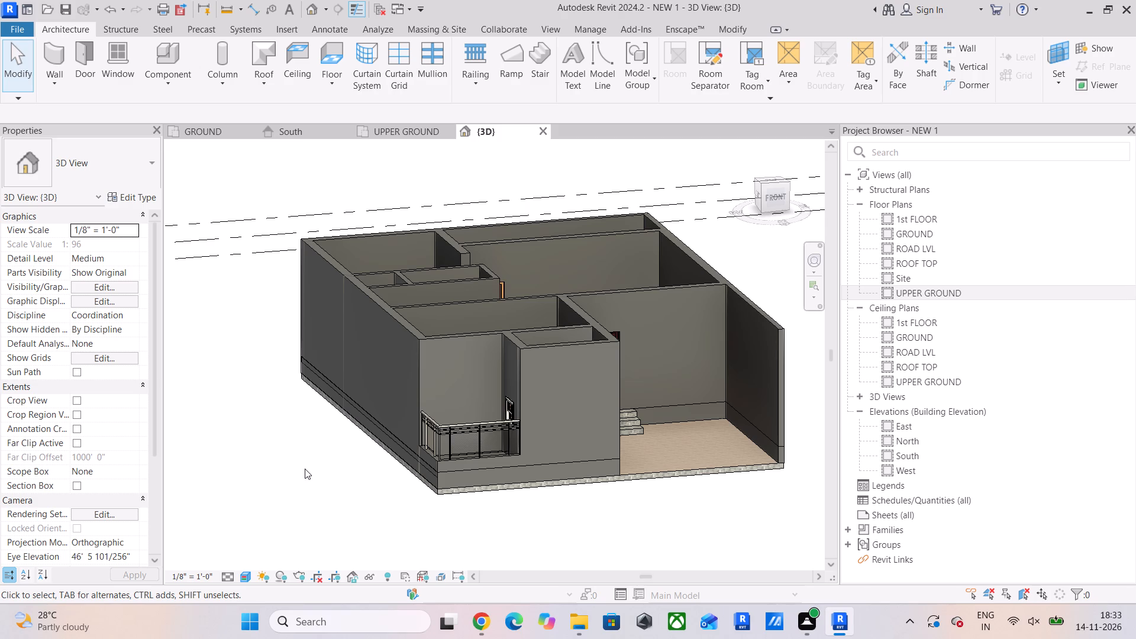
scroll(484, 389, up, 6)
middle_drag(519, 404, 315, 438)
scroll(515, 435, down, 4)
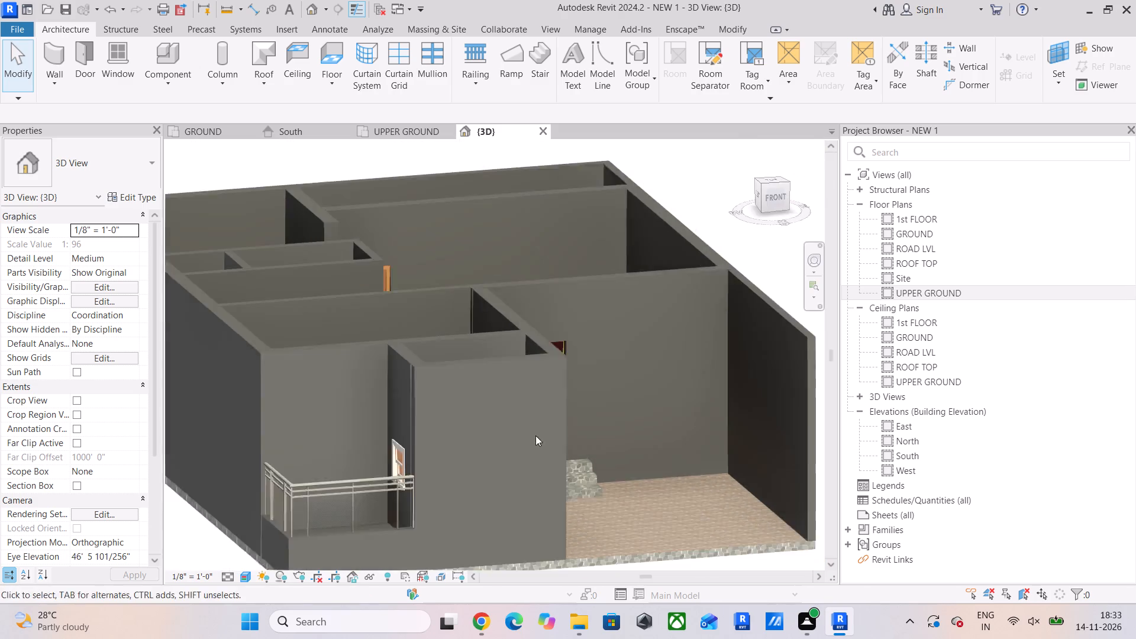
shift+middle_drag(565, 434, 456, 428)
scroll(531, 438, up, 3)
middle_drag(538, 441, 495, 447)
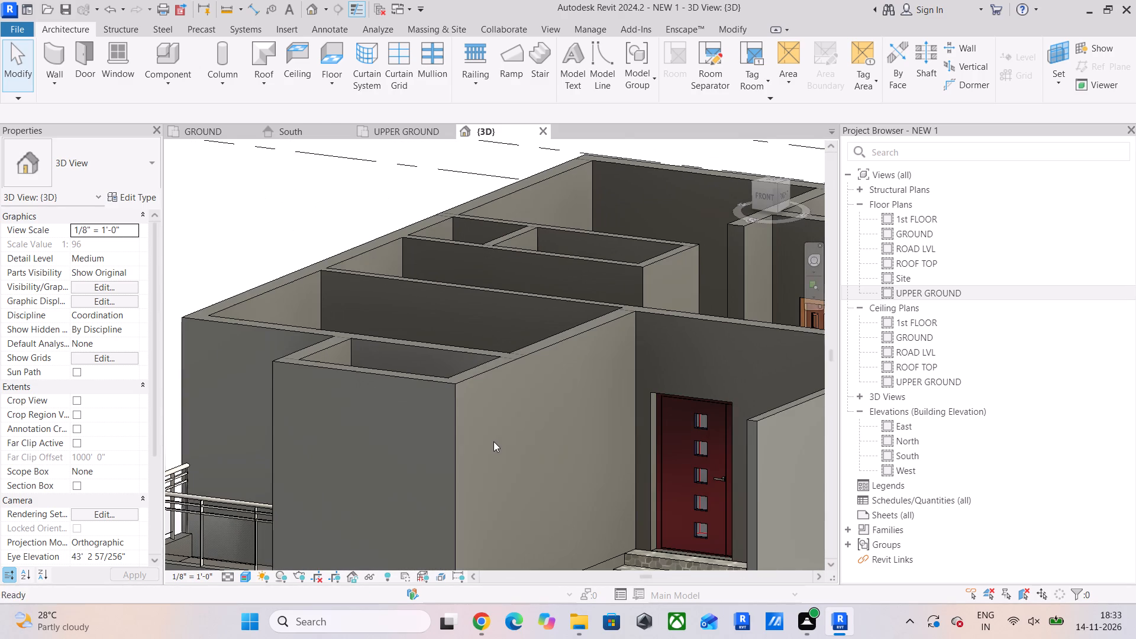
scroll(496, 427, down, 5)
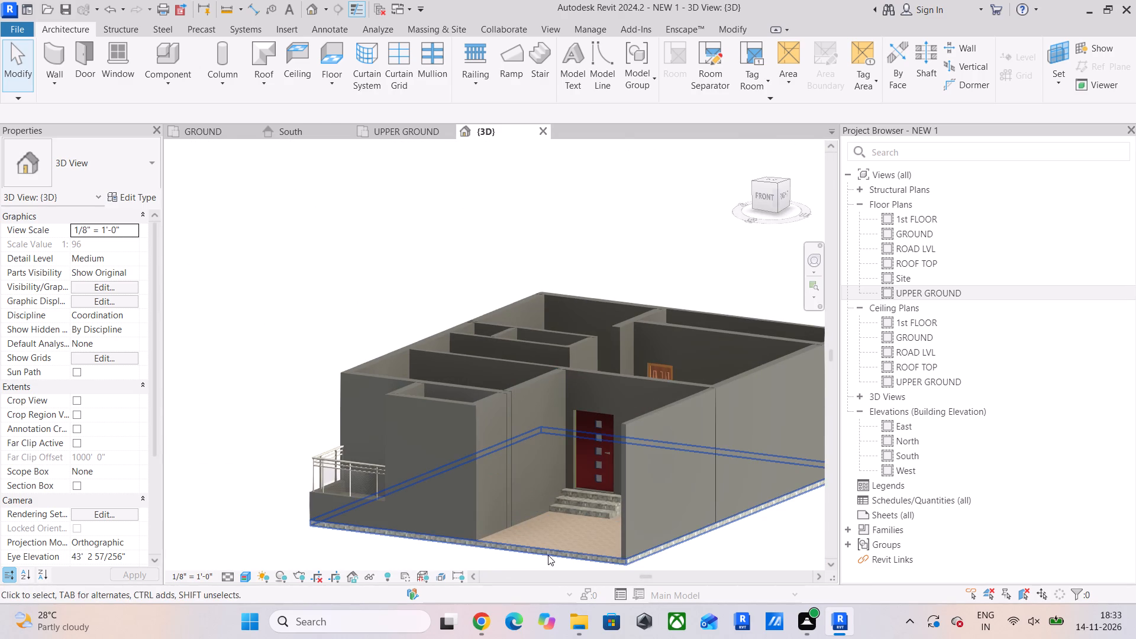
scroll(512, 526, down, 3)
shift+middle_drag(516, 531, 667, 546)
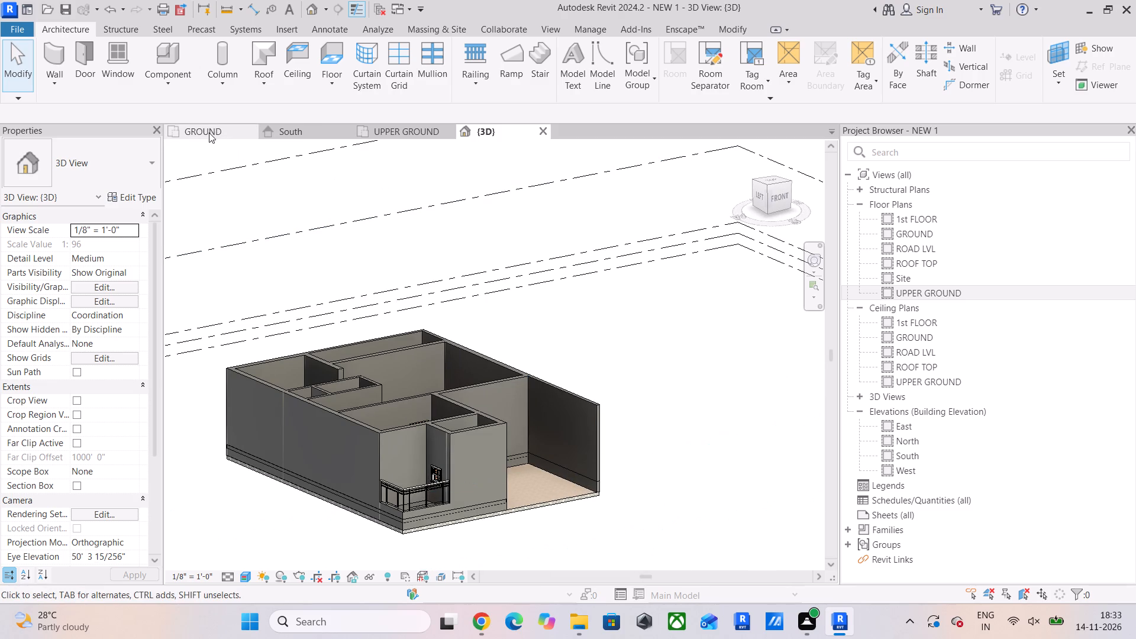
Return to the UPPER GROUND plan and examine the wall between the lower room and the railed balcony.
click(404, 129)
scroll(419, 337, down, 5)
middle_drag(430, 336, 391, 455)
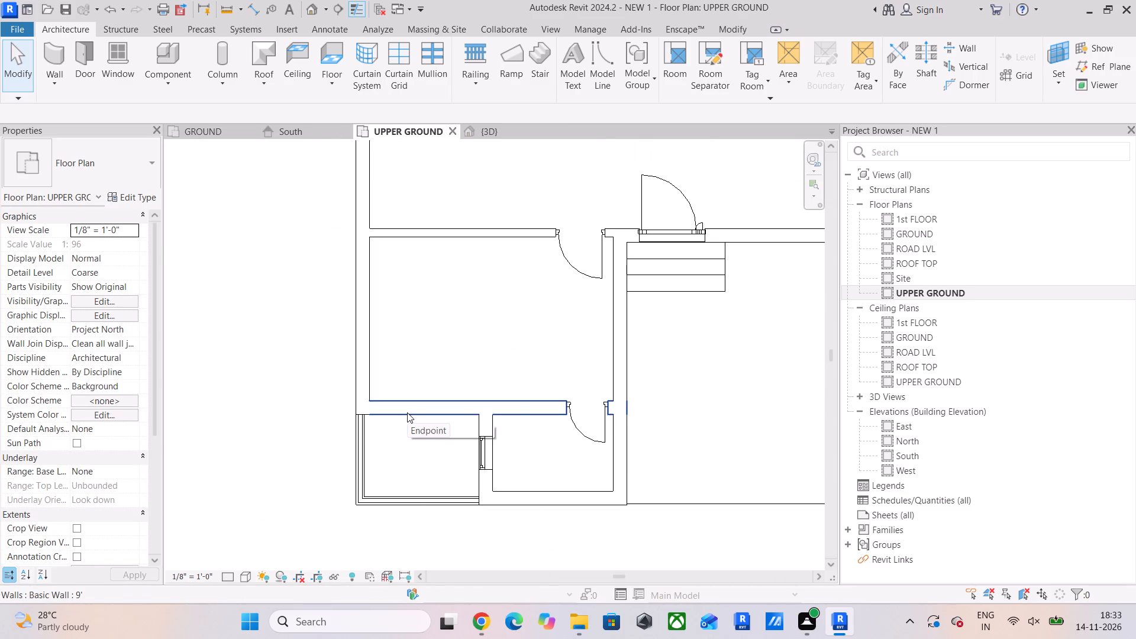
scroll(407, 412, up, 4)
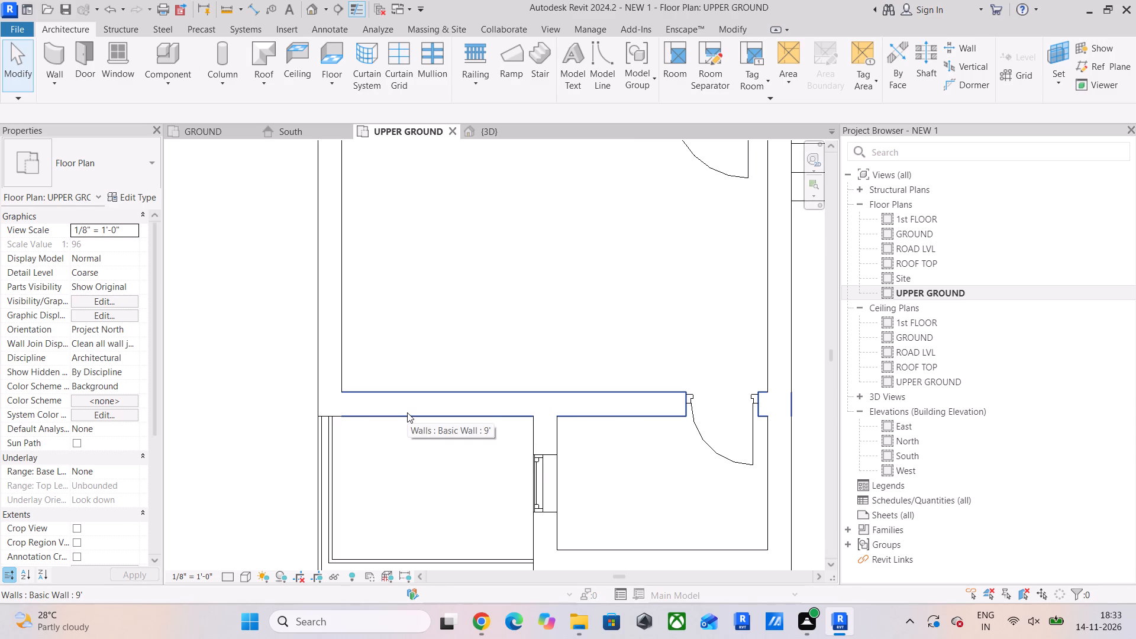
scroll(407, 412, down, 5)
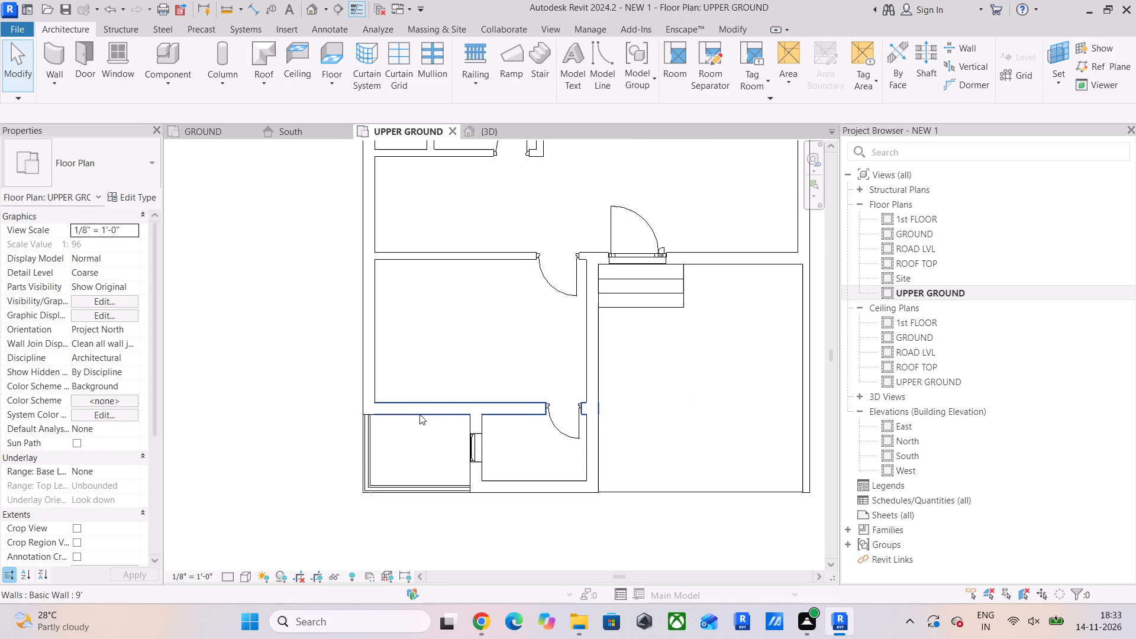
middle_drag(441, 415, 448, 444)
scroll(399, 312, up, 4)
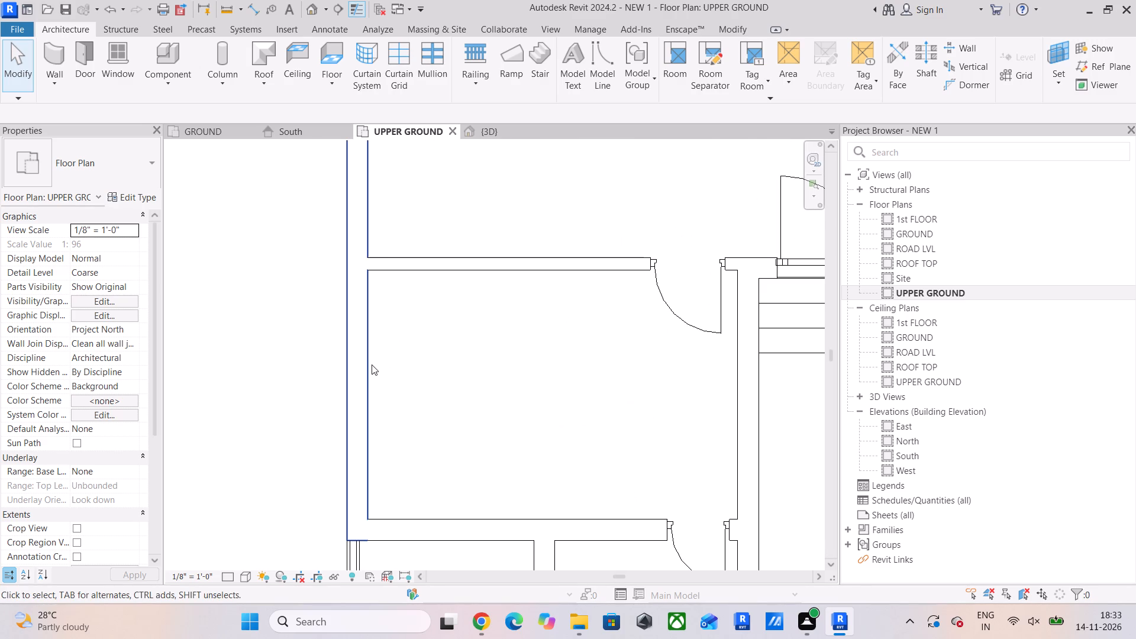
middle_drag(389, 417, 324, 299)
scroll(351, 460, up, 5)
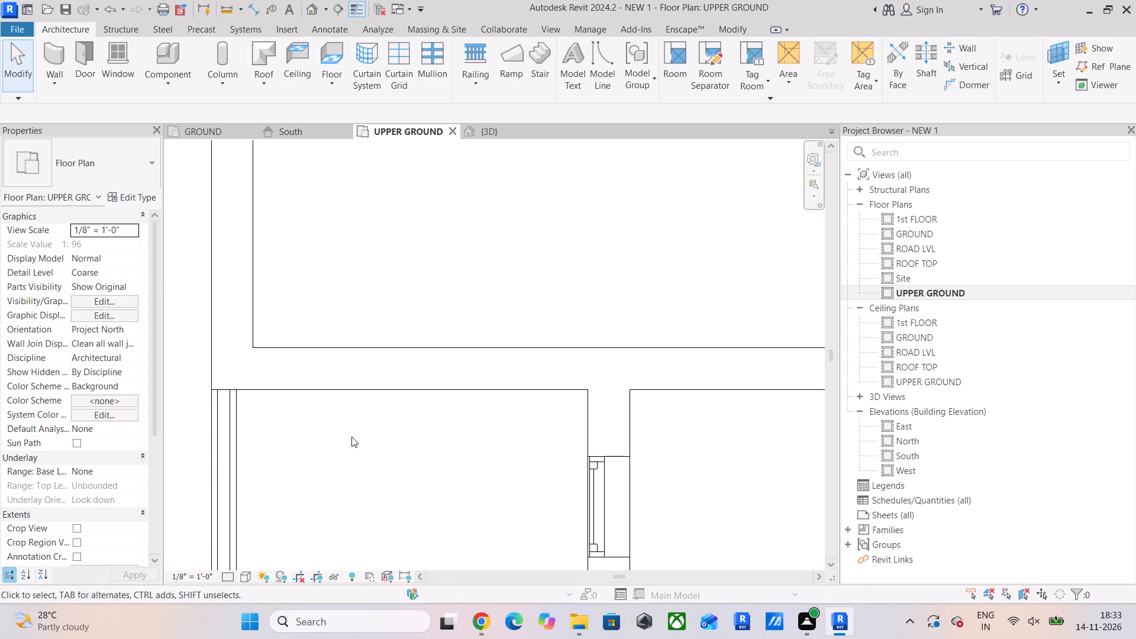
scroll(355, 430, down, 3)
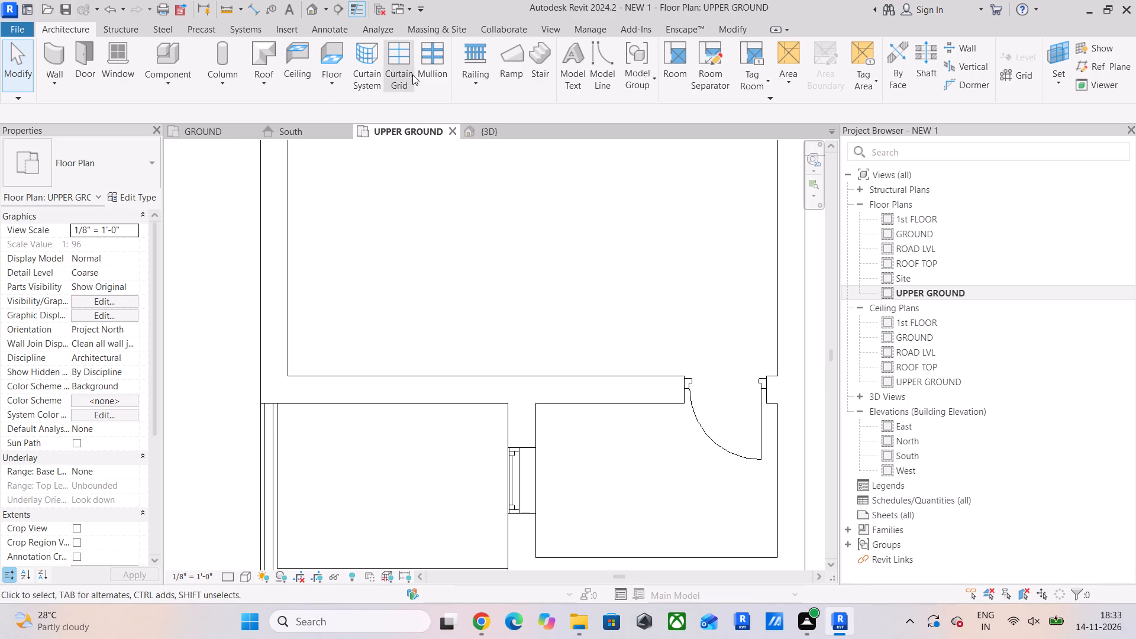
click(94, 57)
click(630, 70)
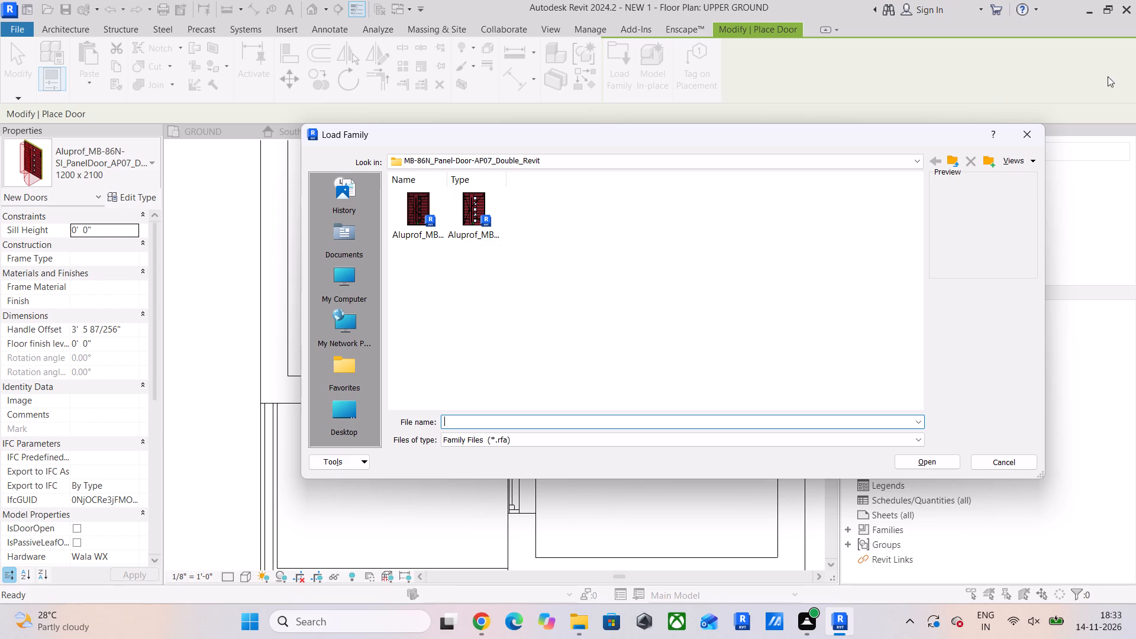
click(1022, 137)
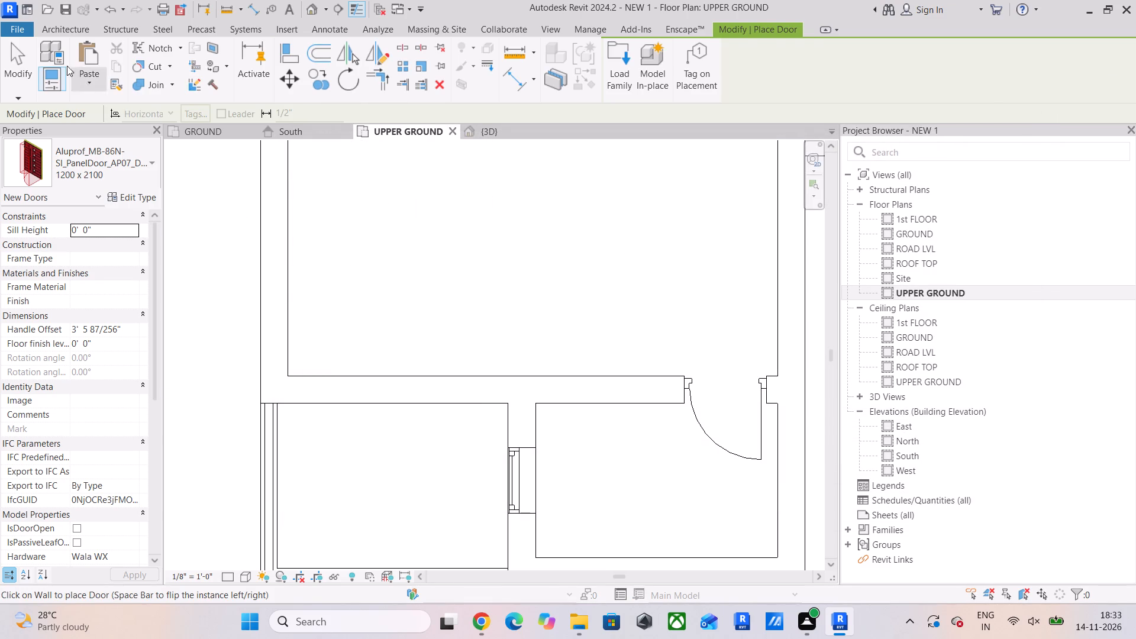
Draw a 6' long Curtain Wall 1 along the centre of the wall between the lower room and the railed balcony.
click(42, 33)
click(57, 47)
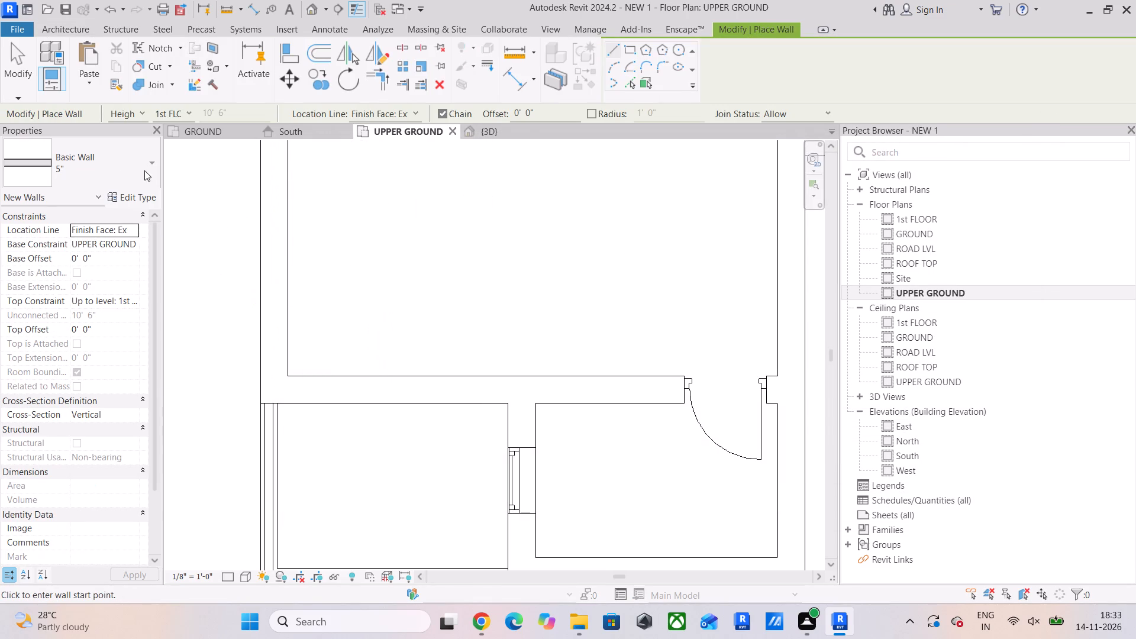
click(110, 166)
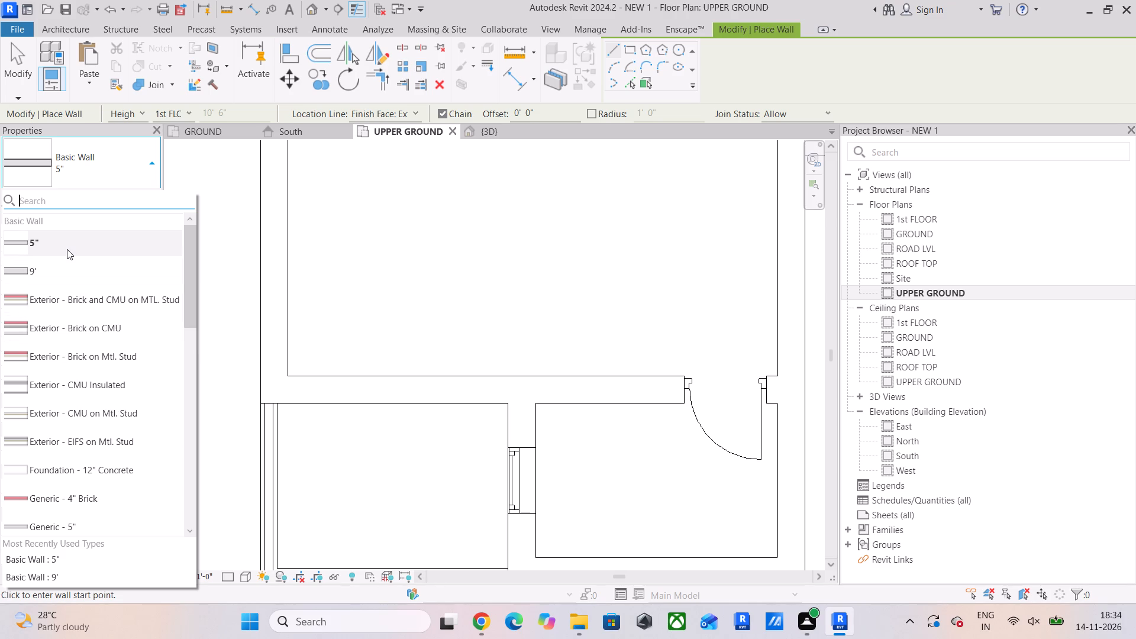
scroll(67, 249, up, 2)
scroll(78, 258, down, 6)
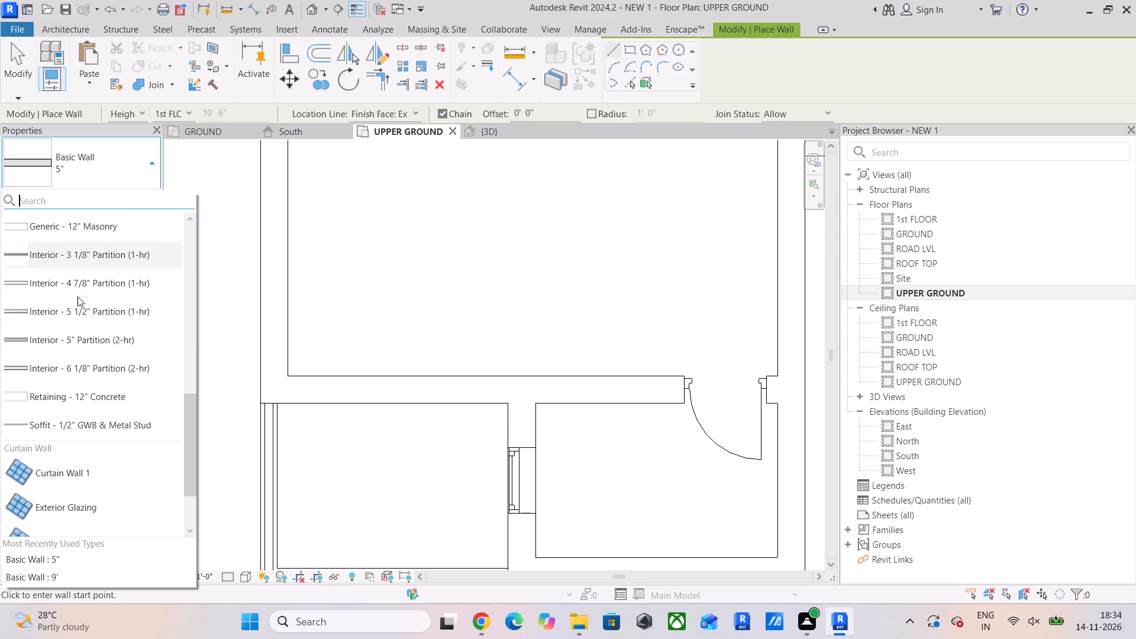
click(50, 469)
middle_drag(389, 424, 389, 355)
scroll(389, 355, down, 1)
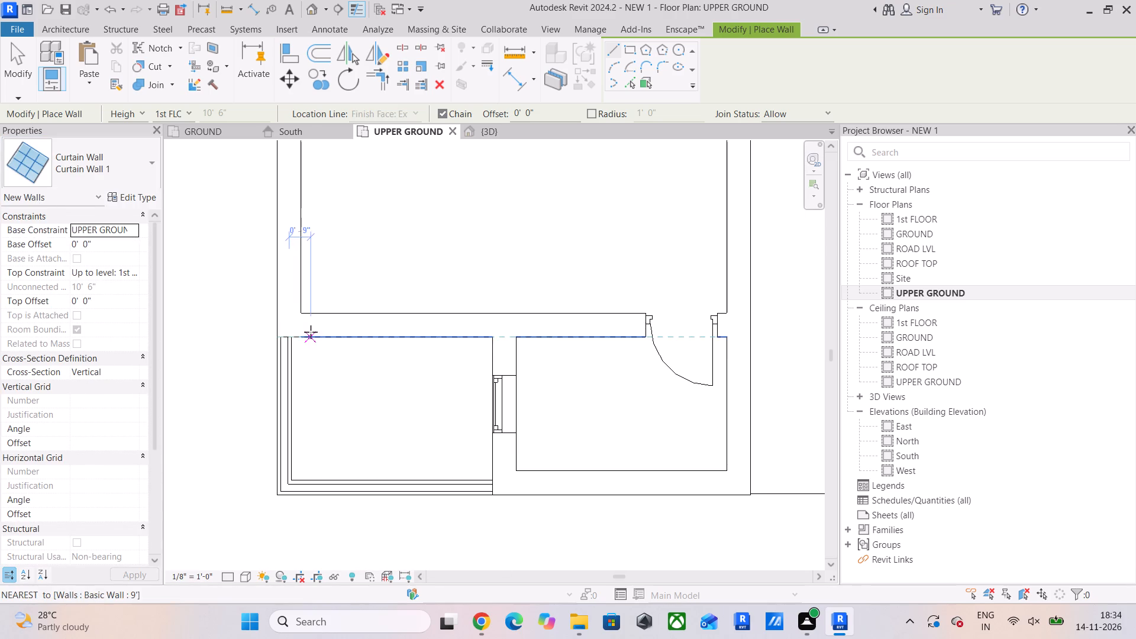
scroll(311, 332, up, 4)
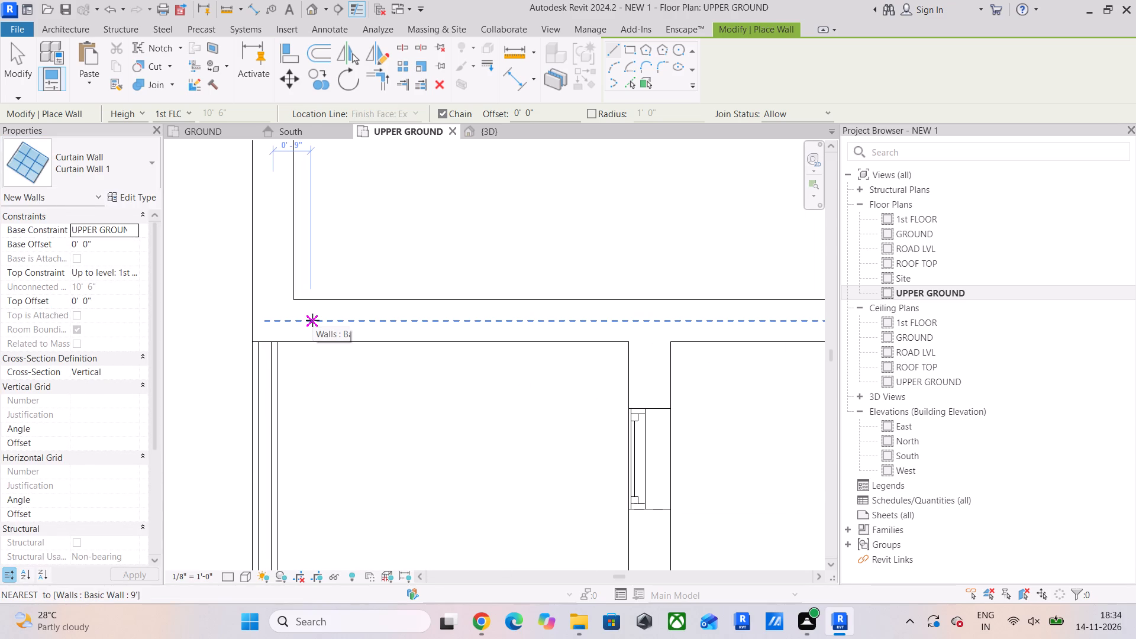
click(312, 320)
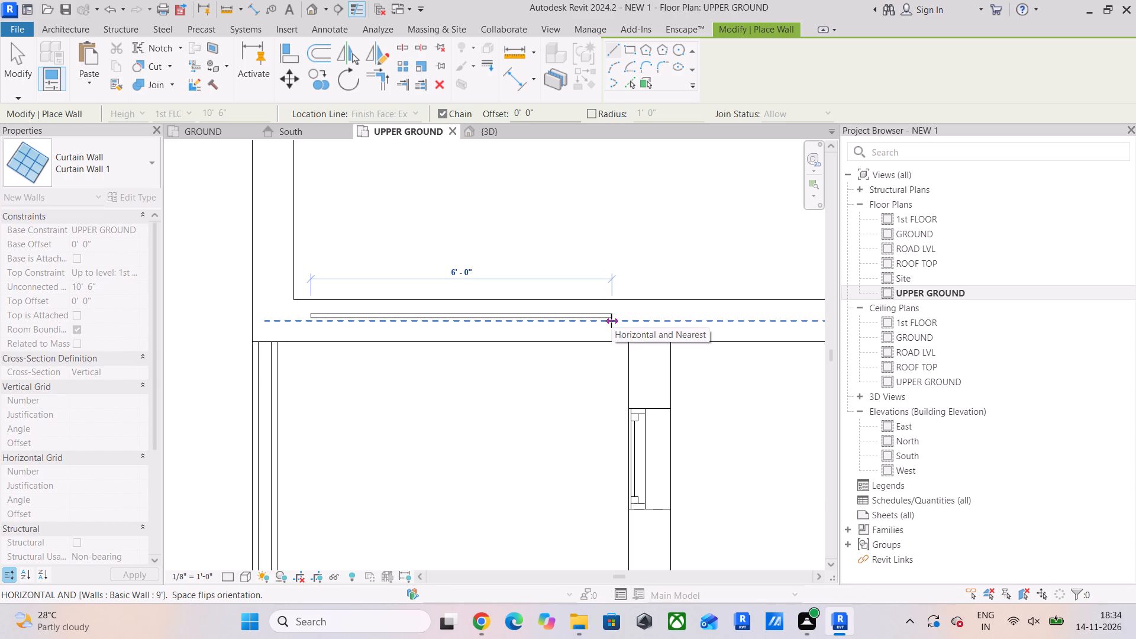
click(611, 321)
Enable Automatically Embed in the Curtain Wall 1 type properties and apply it.
click(140, 199)
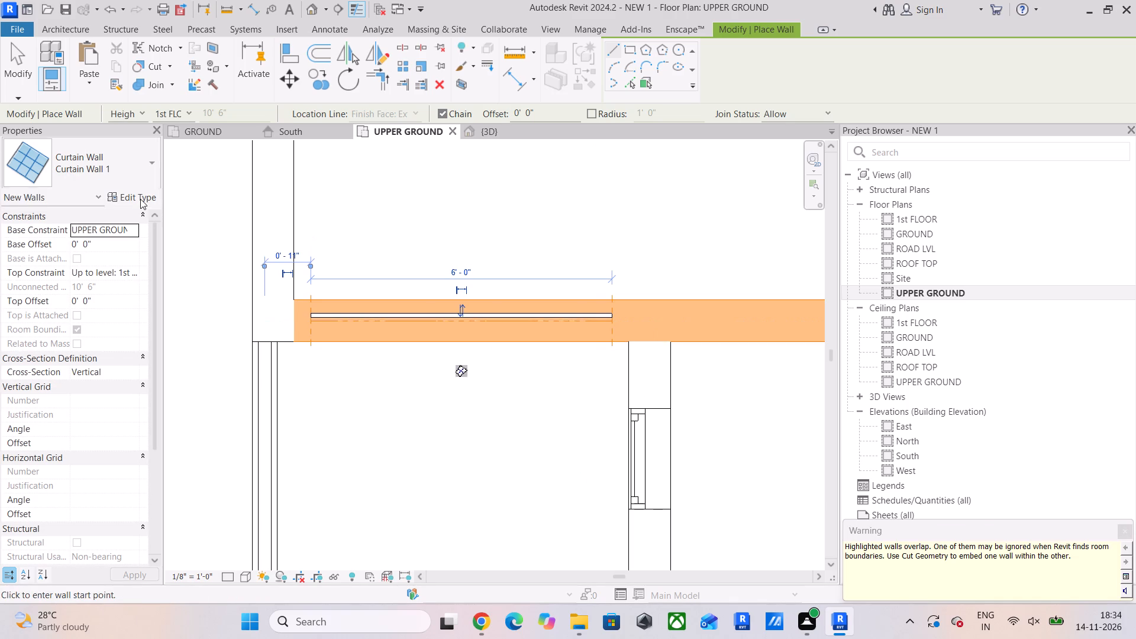
click(784, 221)
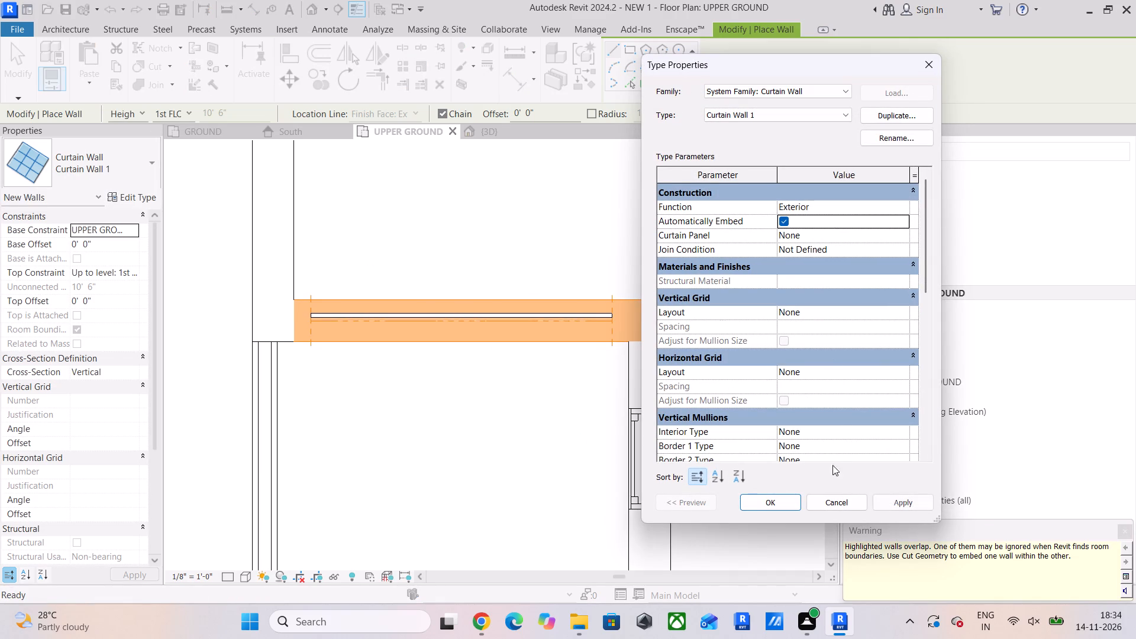
click(899, 500)
click(779, 502)
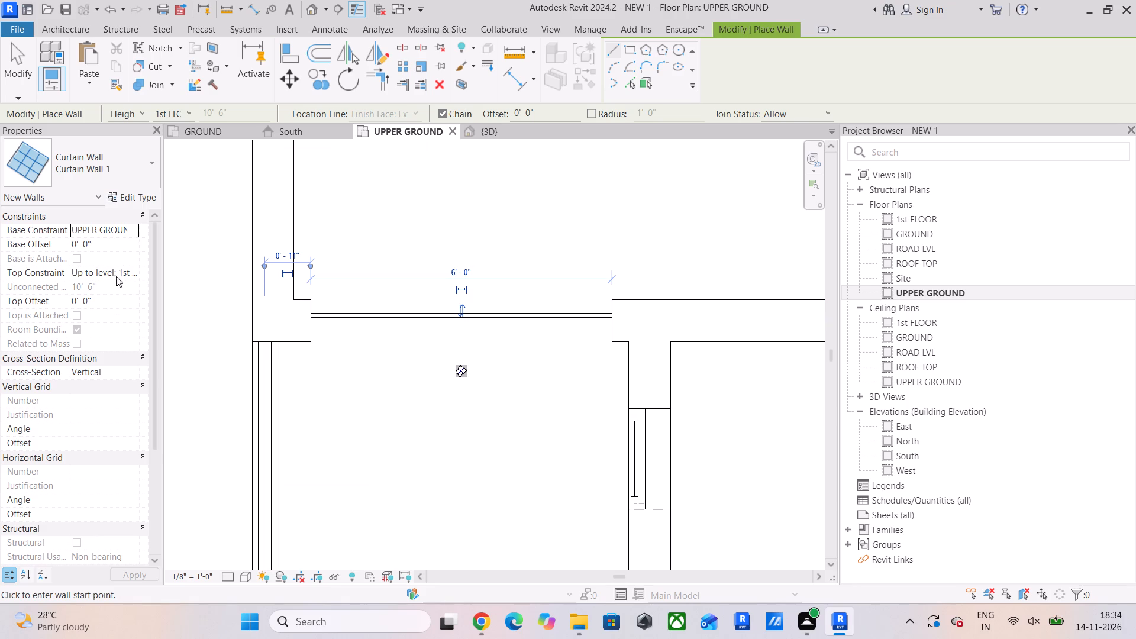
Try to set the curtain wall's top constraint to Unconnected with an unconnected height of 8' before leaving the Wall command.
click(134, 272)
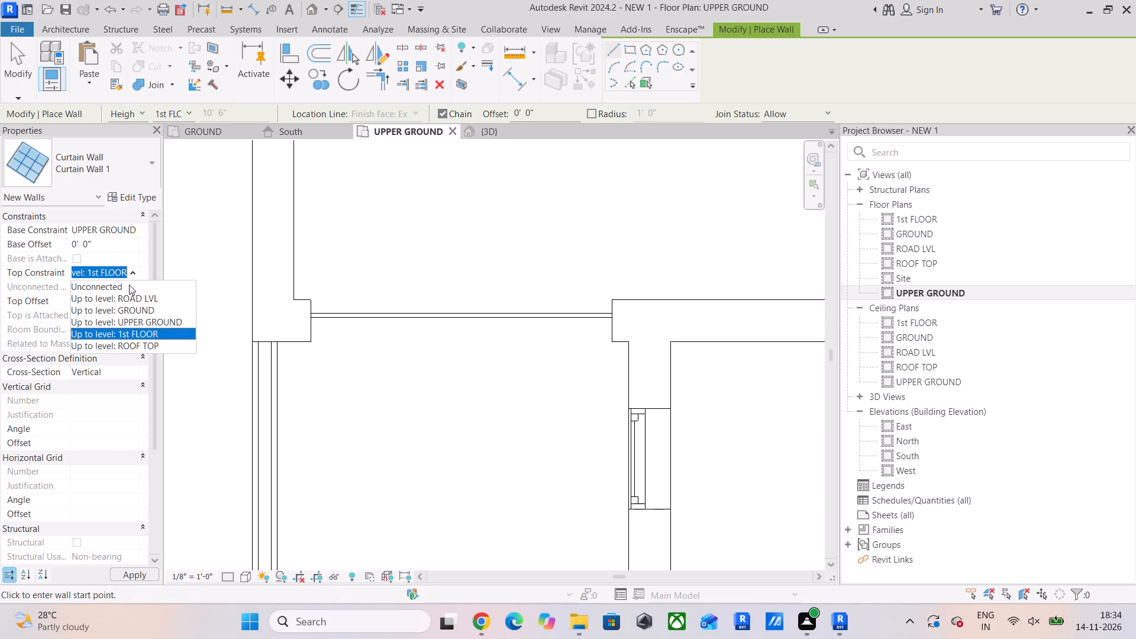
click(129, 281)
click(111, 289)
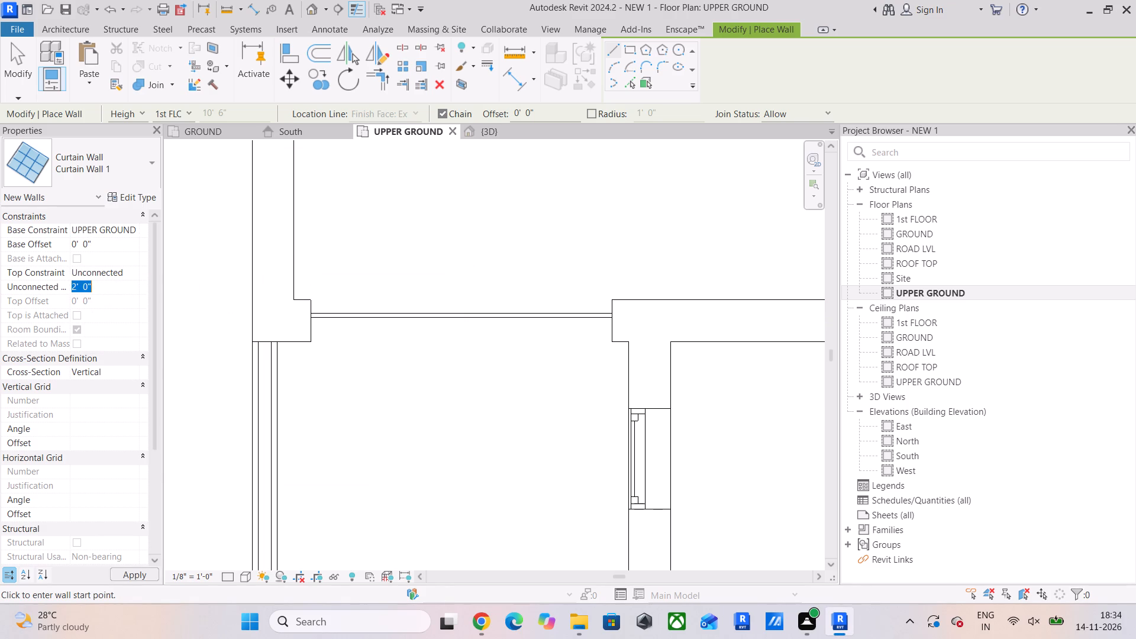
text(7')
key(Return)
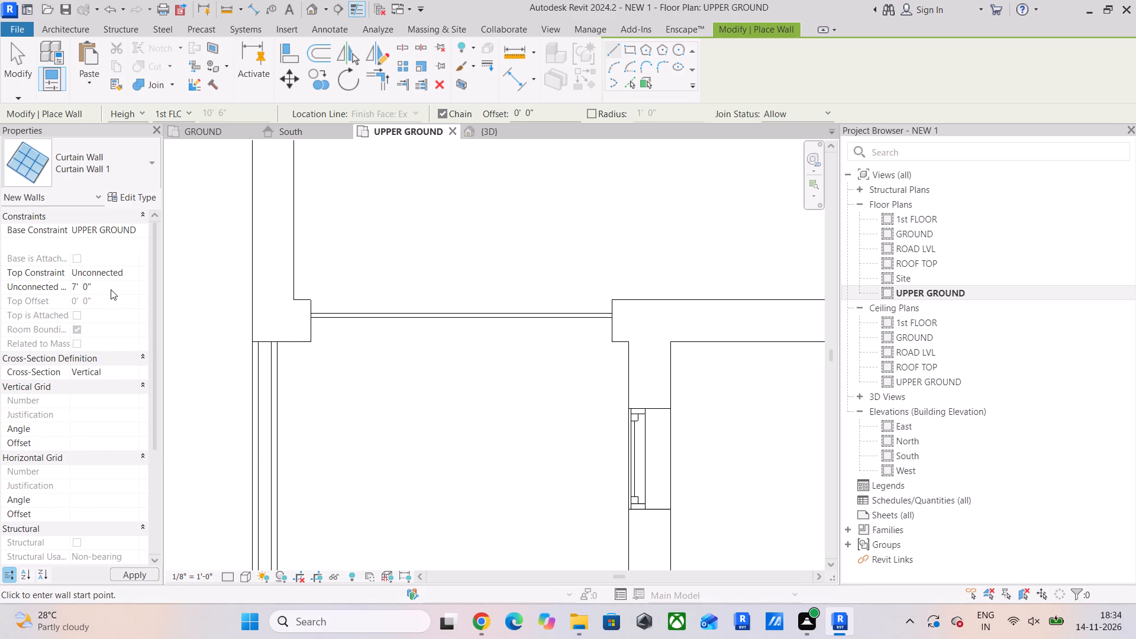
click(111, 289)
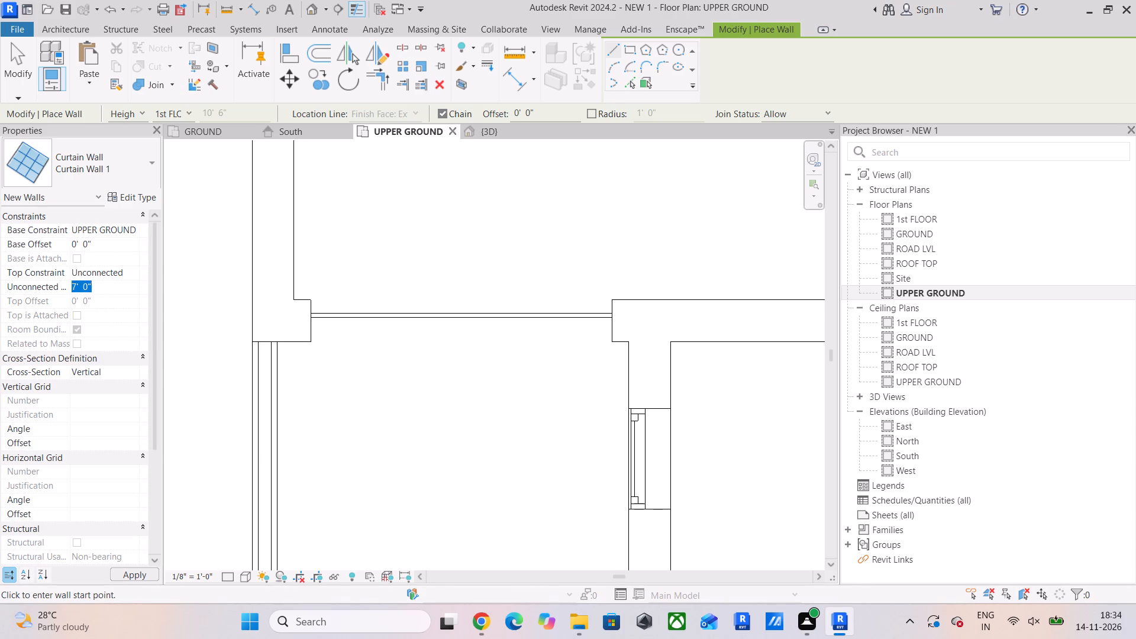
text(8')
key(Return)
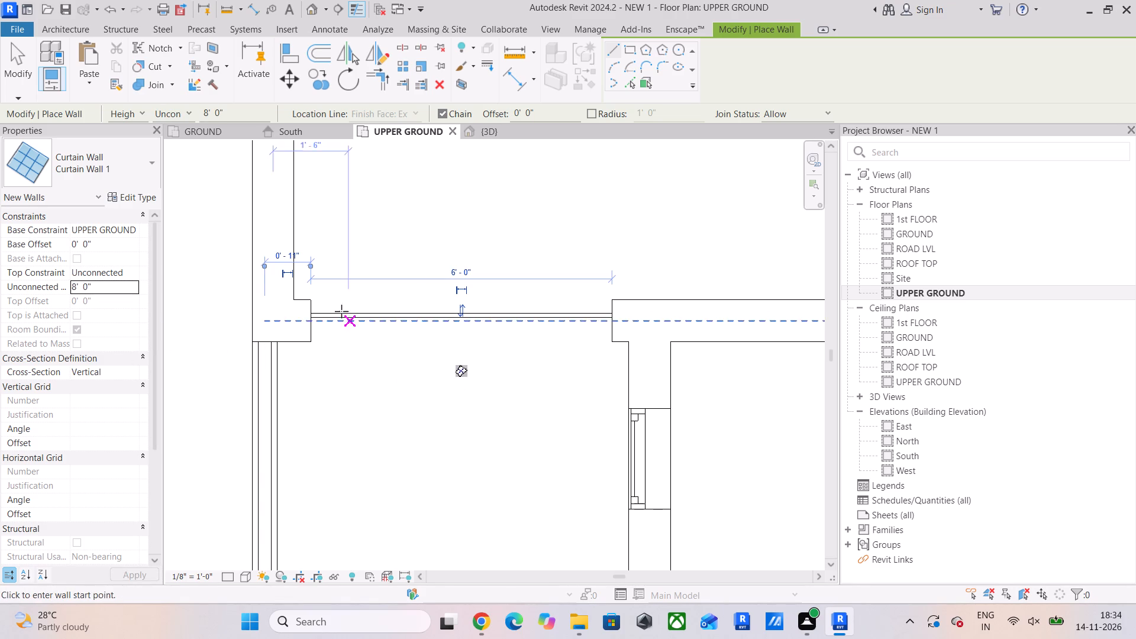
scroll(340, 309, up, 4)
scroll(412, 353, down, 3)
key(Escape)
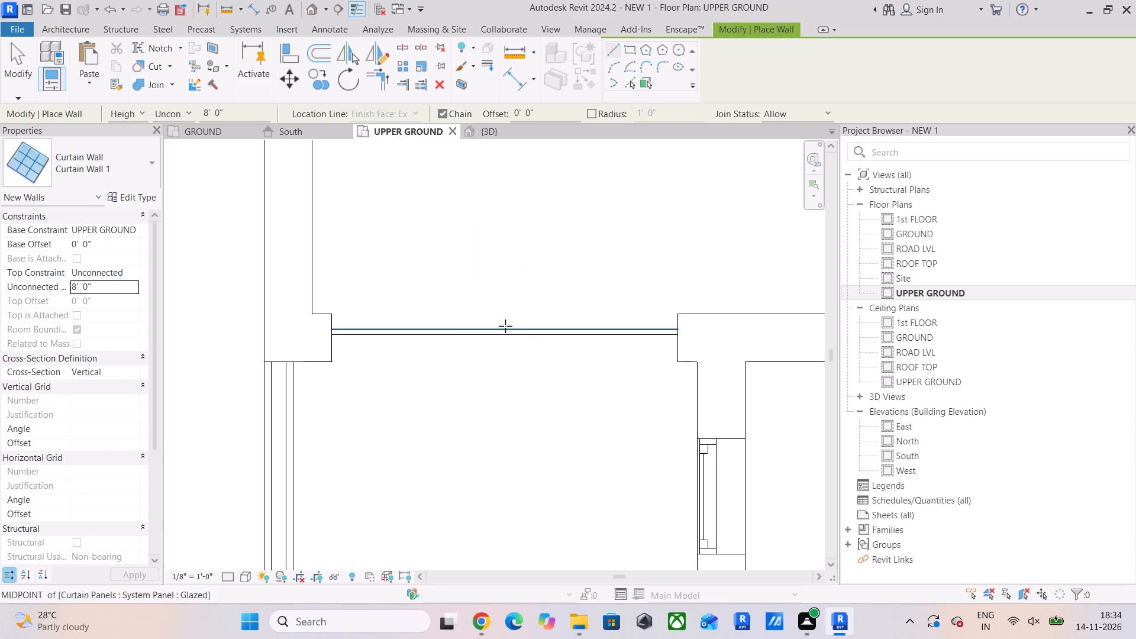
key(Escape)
Select the placed balcony curtain wall and, in the 3D view, set its top constraint to Unconnected and its unconnected height to 8'.
click(509, 333)
click(504, 324)
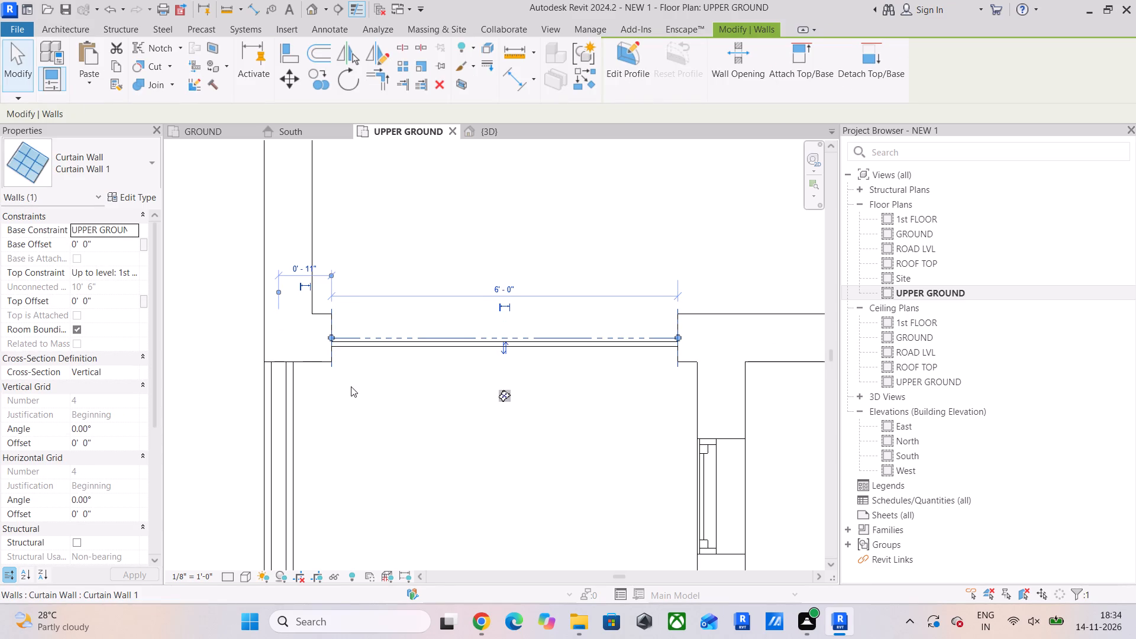
middle_drag(350, 386, 321, 392)
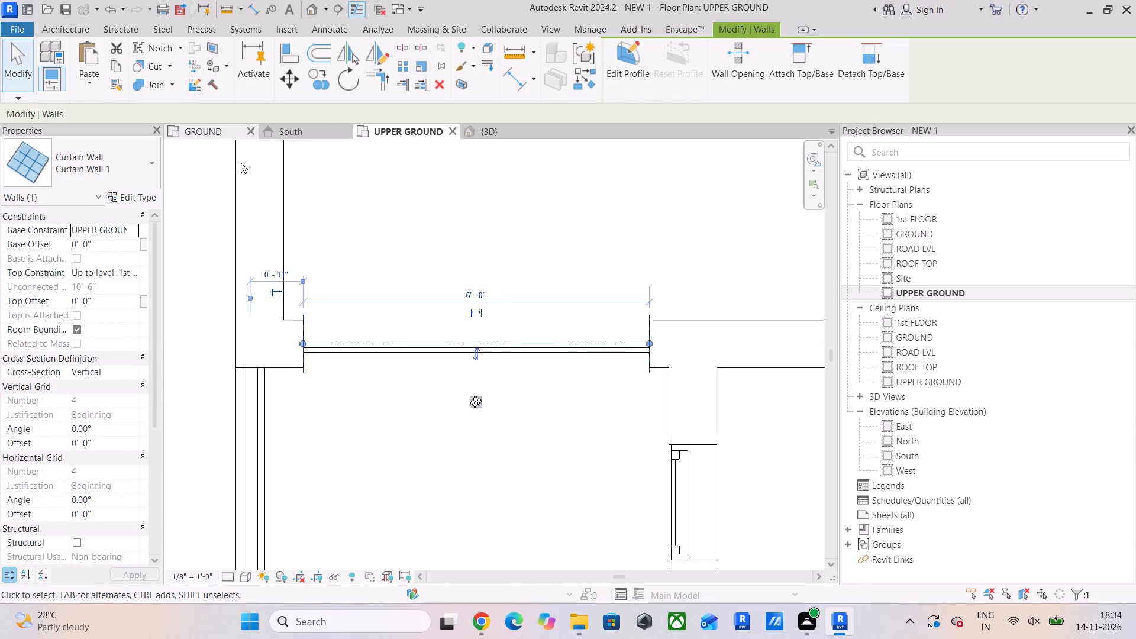
click(489, 134)
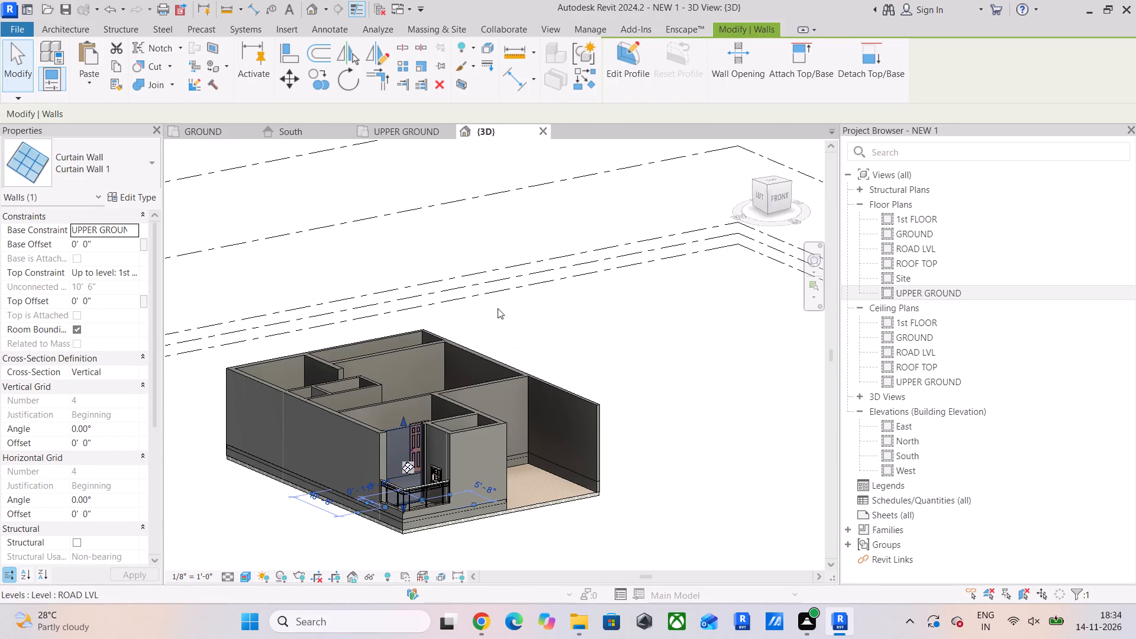
scroll(406, 437, up, 7)
middle_drag(404, 435, 353, 284)
scroll(399, 325, down, 3)
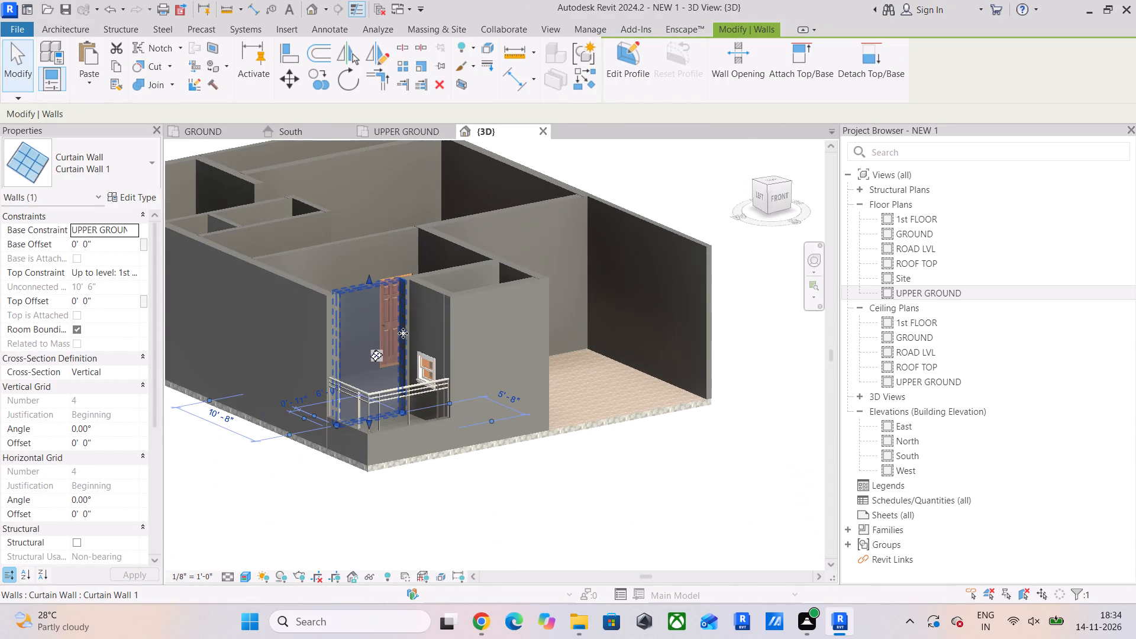
shift+middle_drag(398, 334, 365, 335)
scroll(349, 300, up, 4)
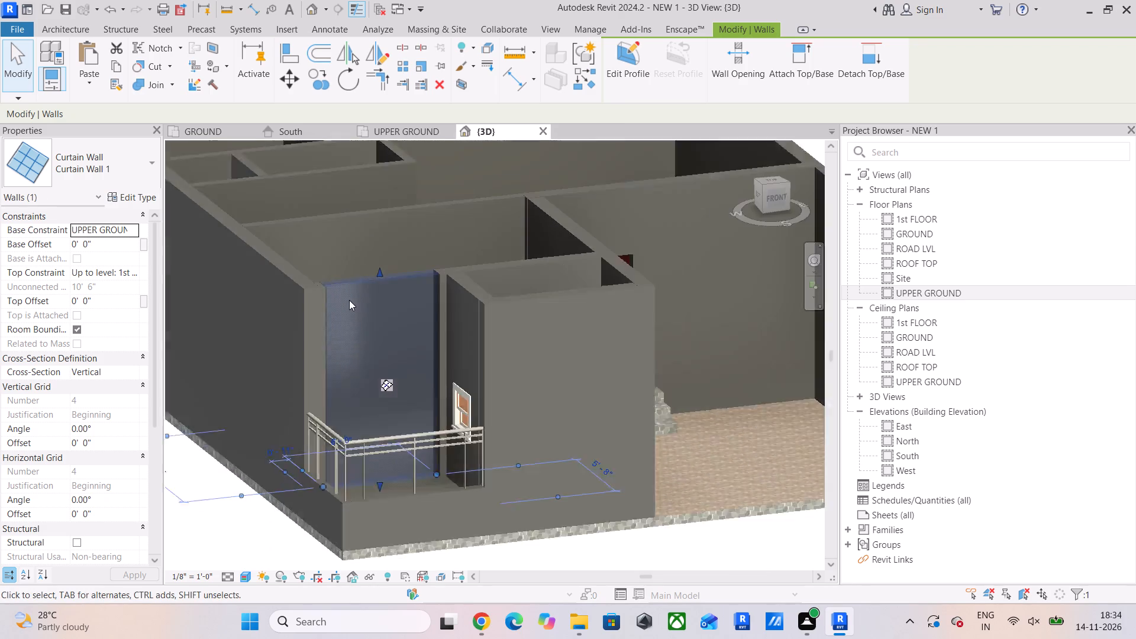
scroll(349, 300, up, 1)
scroll(357, 300, down, 3)
middle_drag(377, 303, 366, 341)
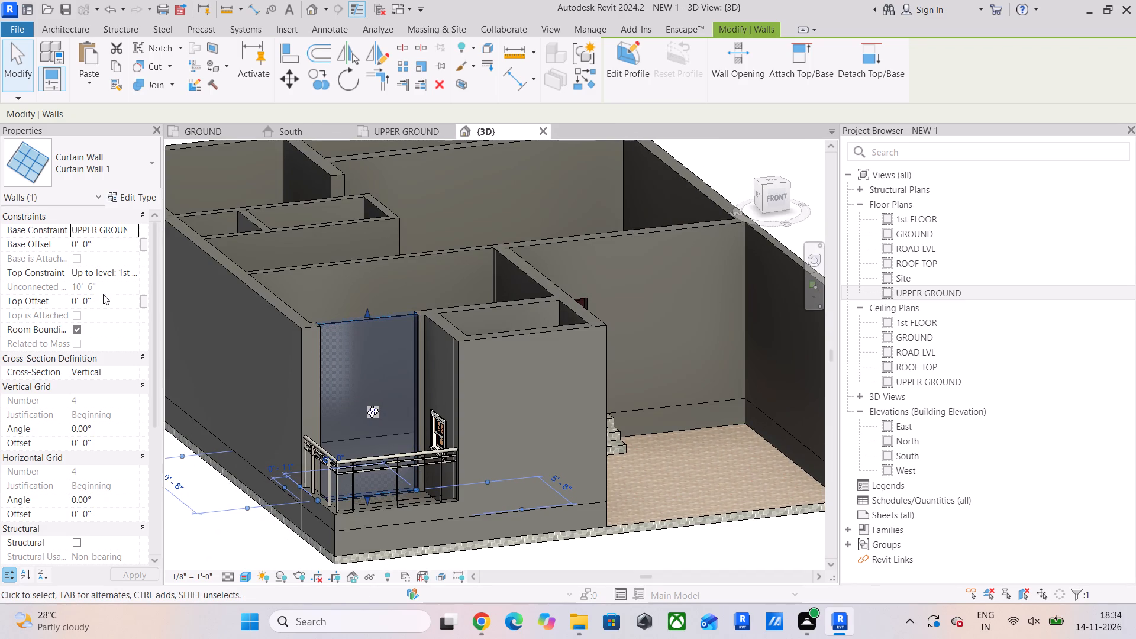
click(135, 271)
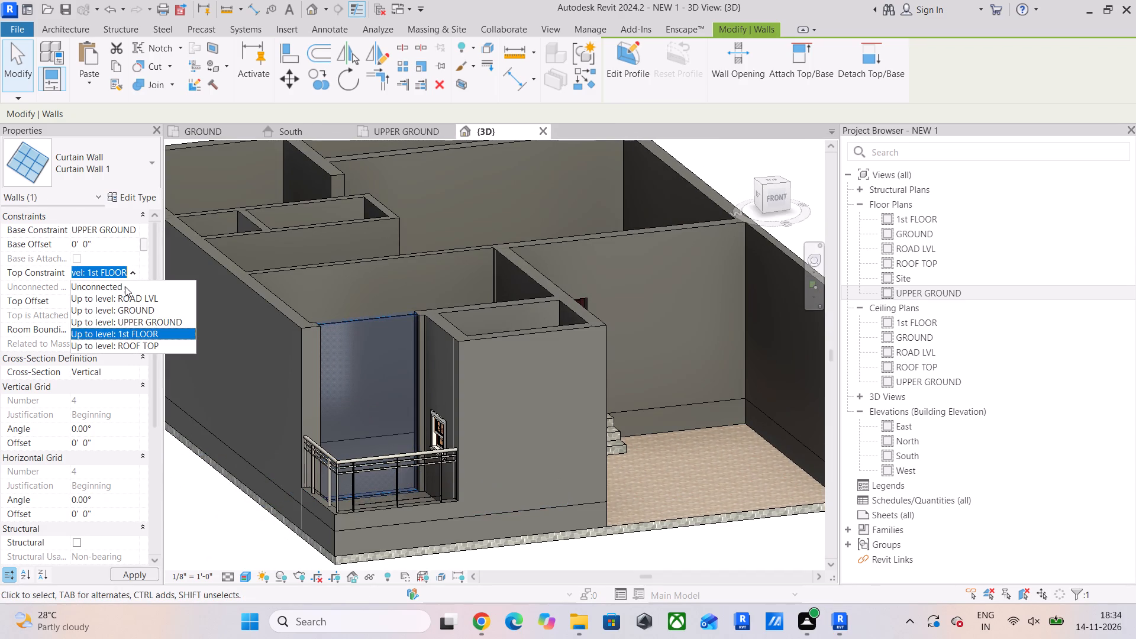
click(120, 287)
click(111, 289)
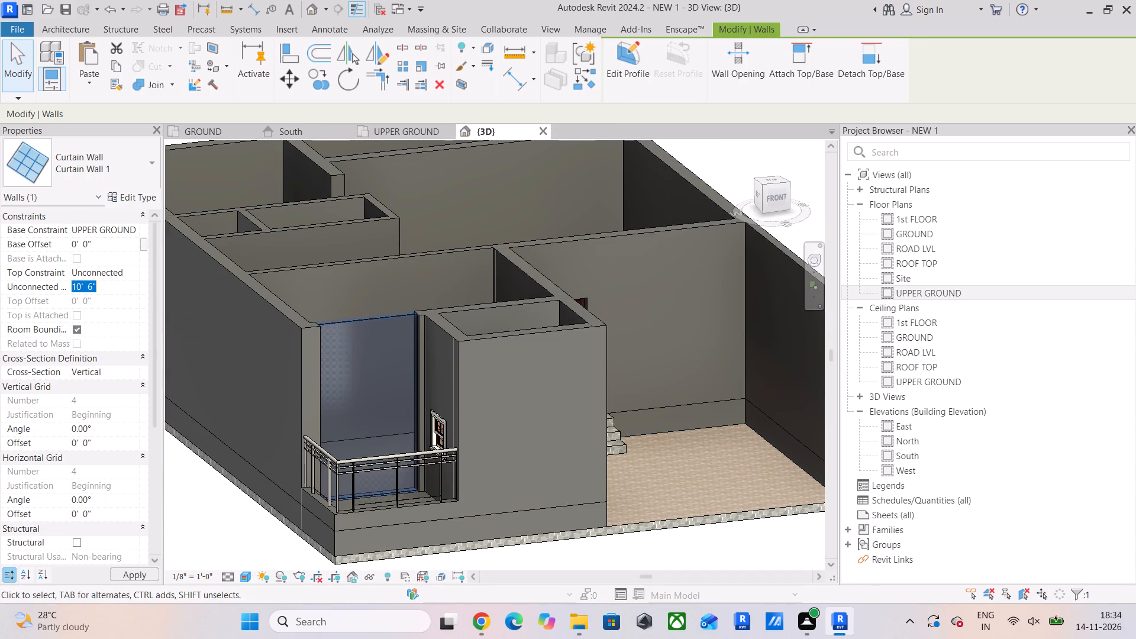
text(8')
key(Return)
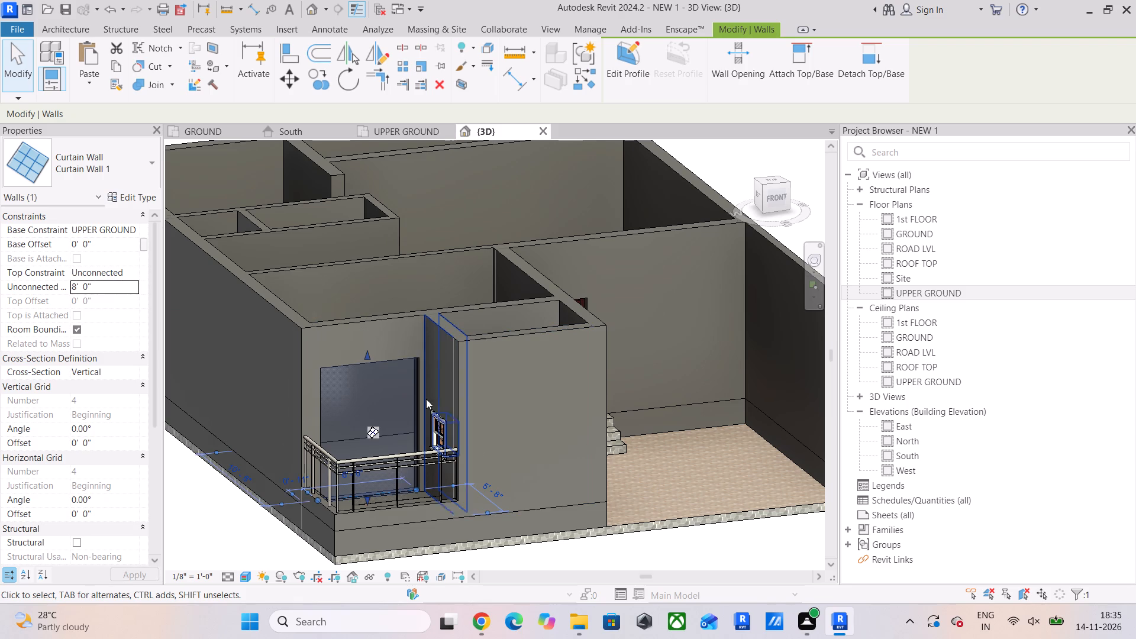
From the front of the 3D view, add two vertical curtain grid lines, each 1' in from a side edge of the balcony curtain wall.
shift+middle_drag(398, 426, 392, 427)
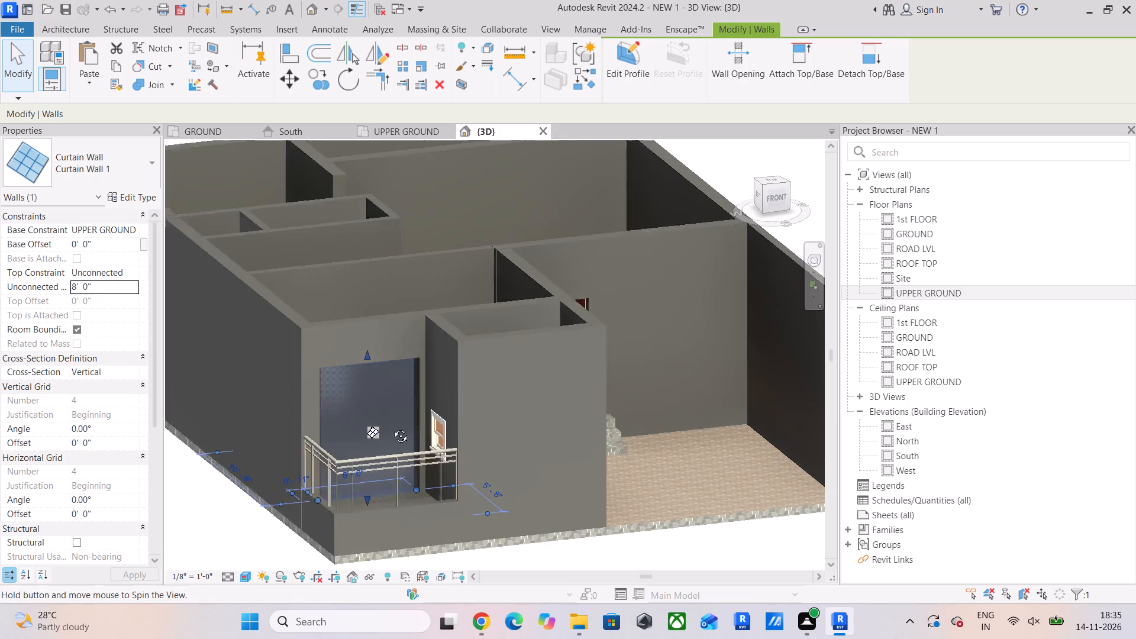
shift+middle_drag(392, 427, 360, 393)
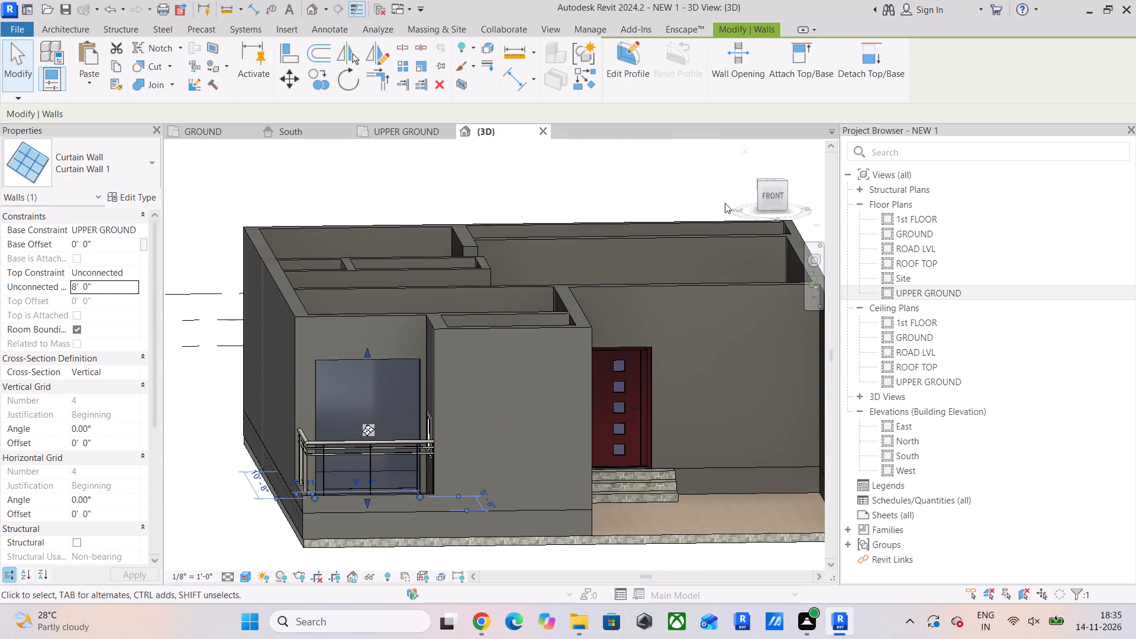
click(768, 204)
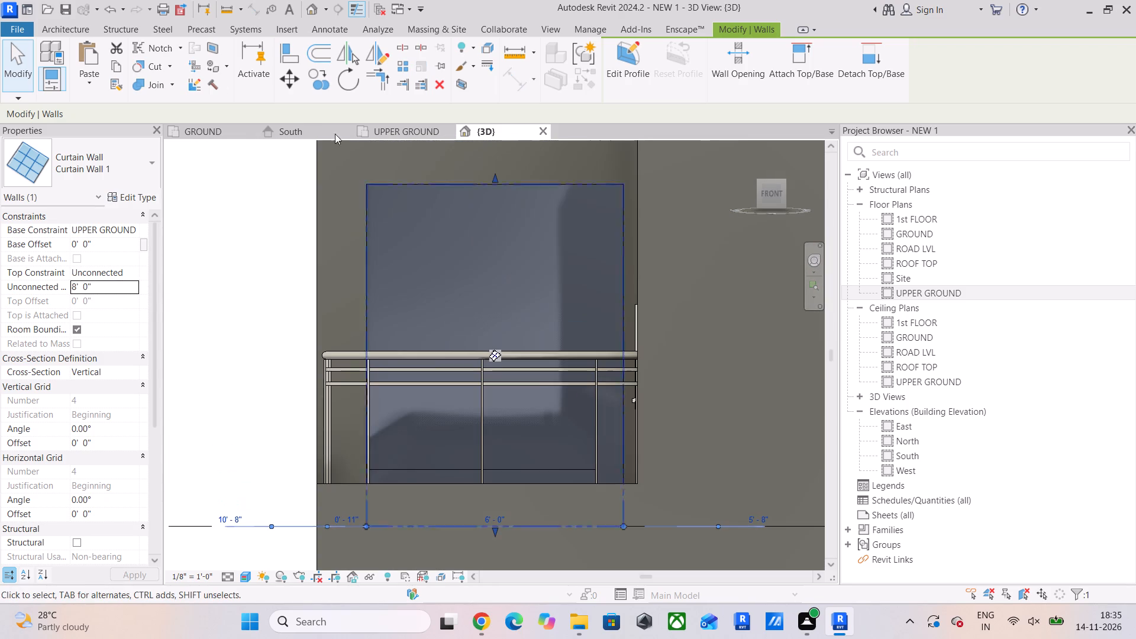
click(83, 30)
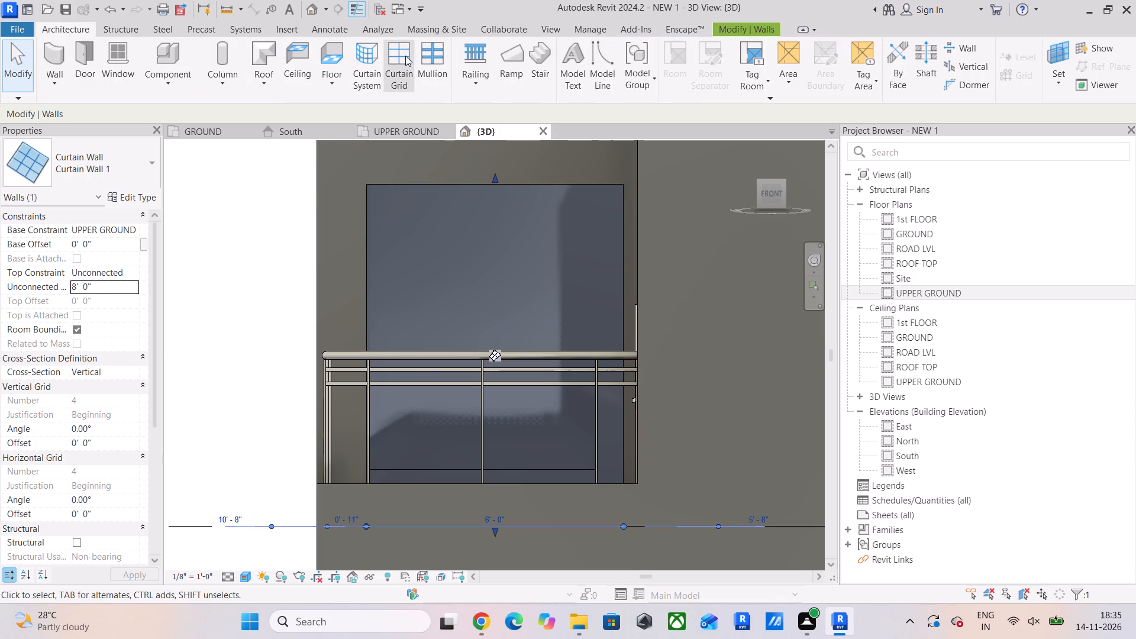
click(406, 55)
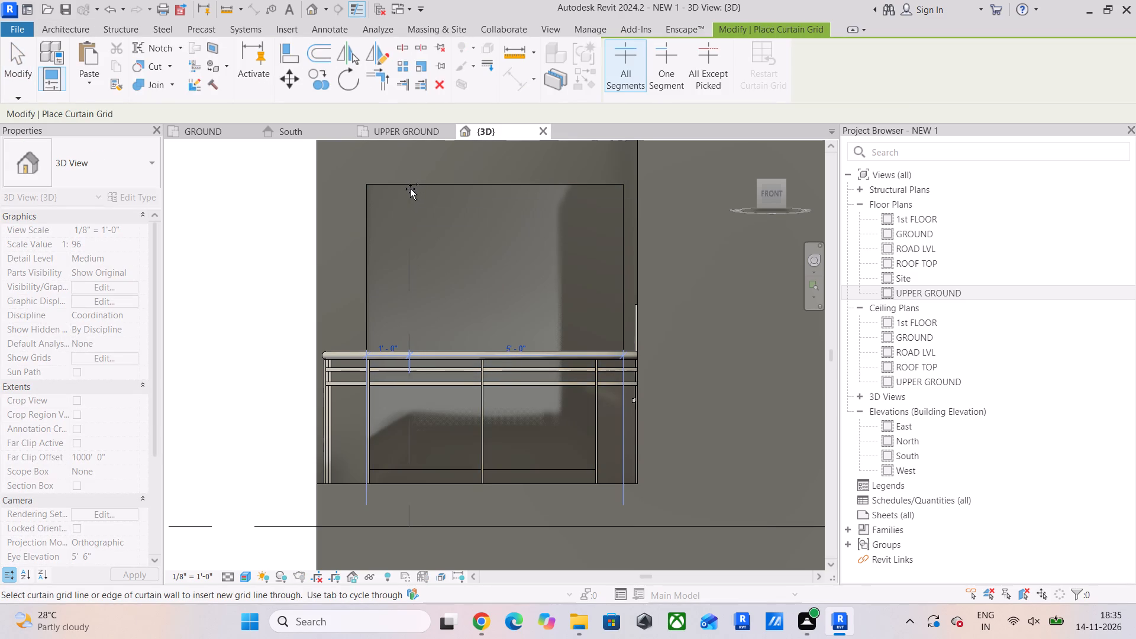
click(409, 189)
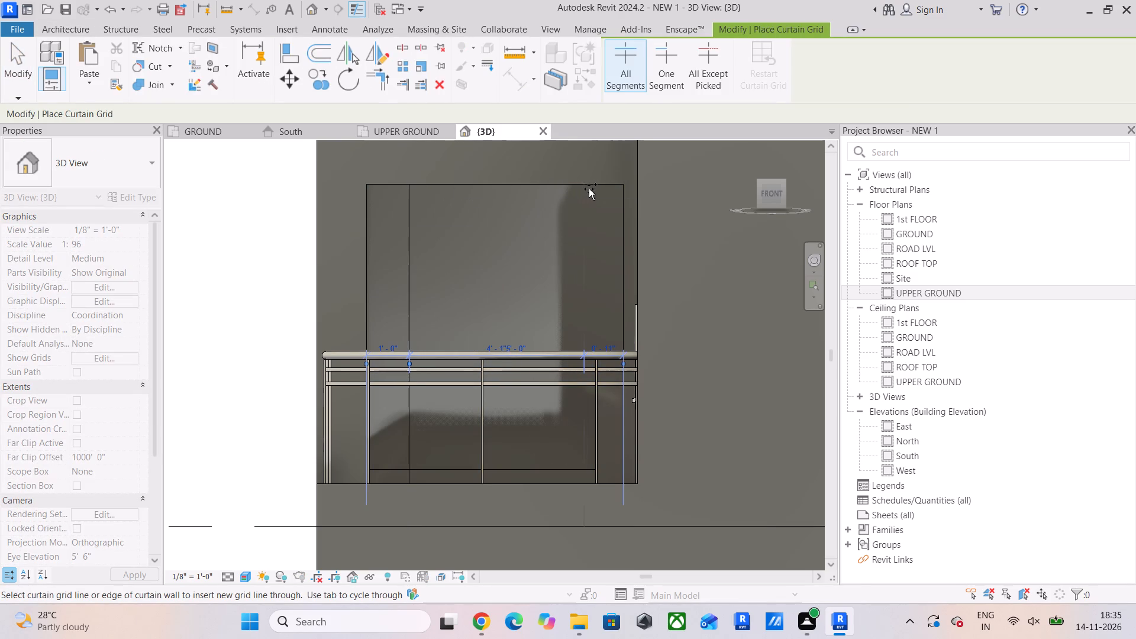
scroll(589, 189, up, 3)
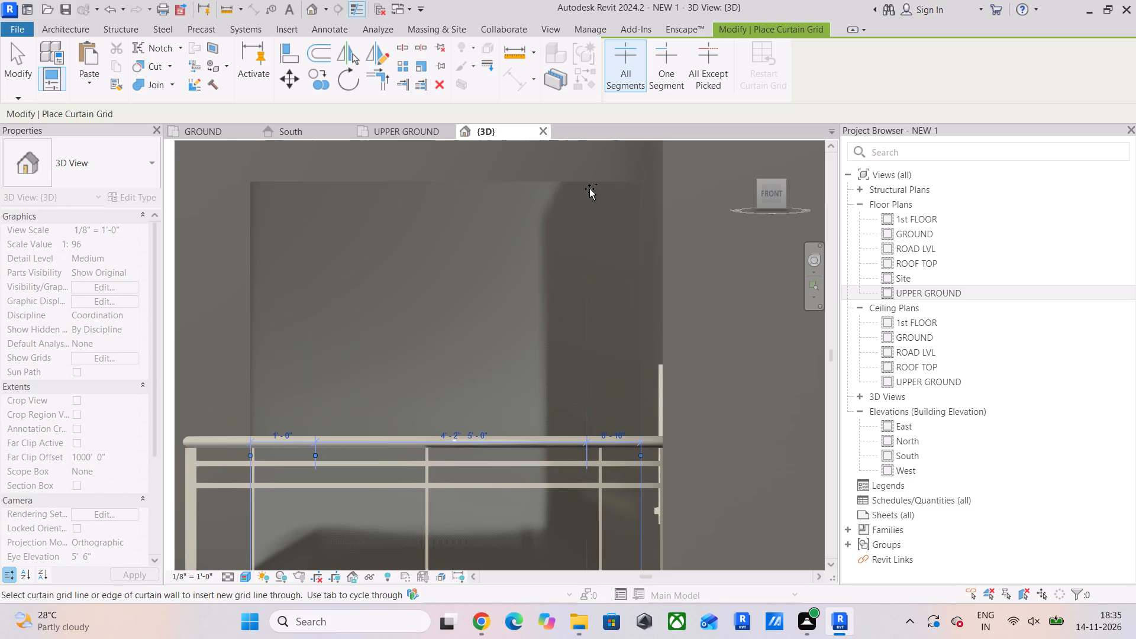
click(576, 187)
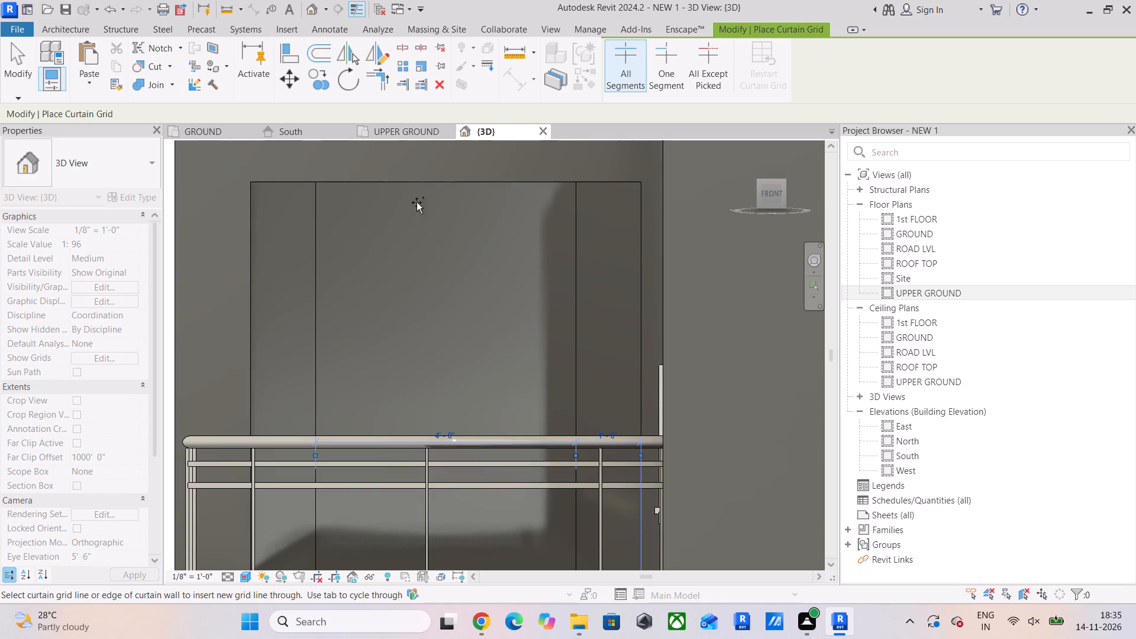
Add a horizontal curtain grid line 1' below the top edge of the balcony curtain wall and finish the Curtain Grid command.
click(250, 244)
middle_drag(272, 253, 343, 225)
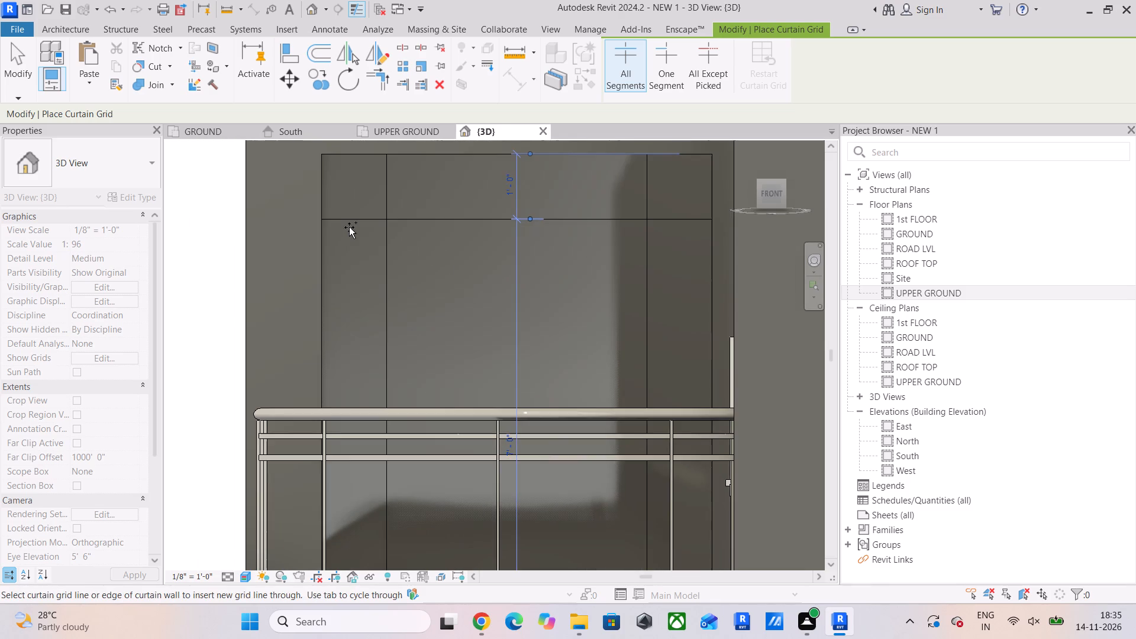
scroll(349, 227, down, 3)
key(Escape)
key(Escape)
key(Escape)
key(Escape)
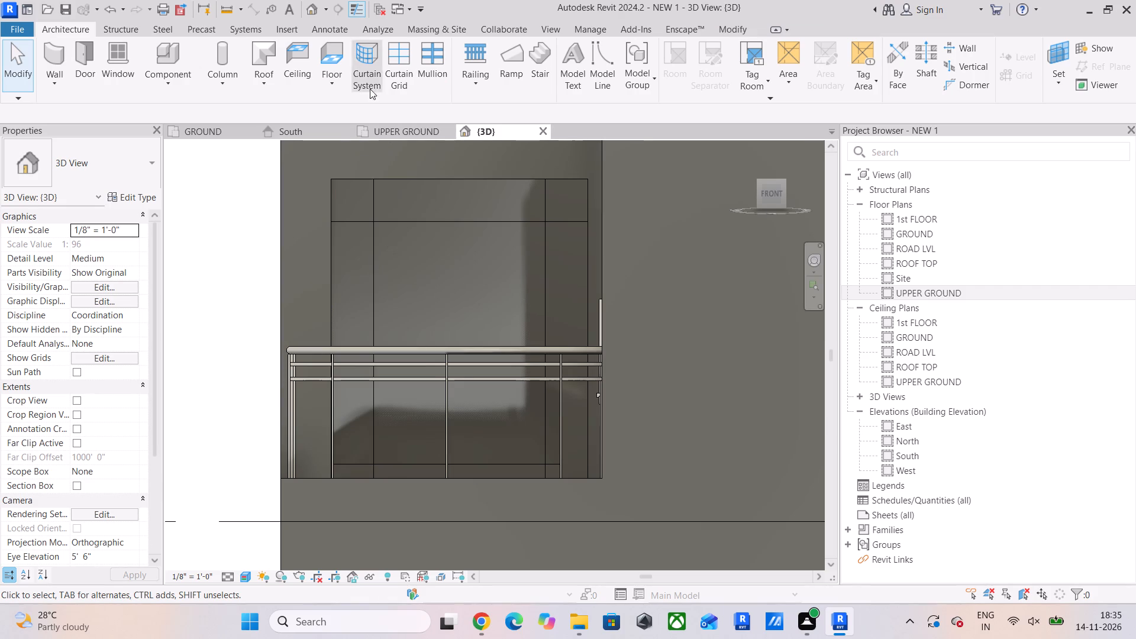
For the 2.5" x 5" rectangular mullion type, create a new material in the Material Browser and name it 0 BLCK.
click(425, 57)
click(149, 196)
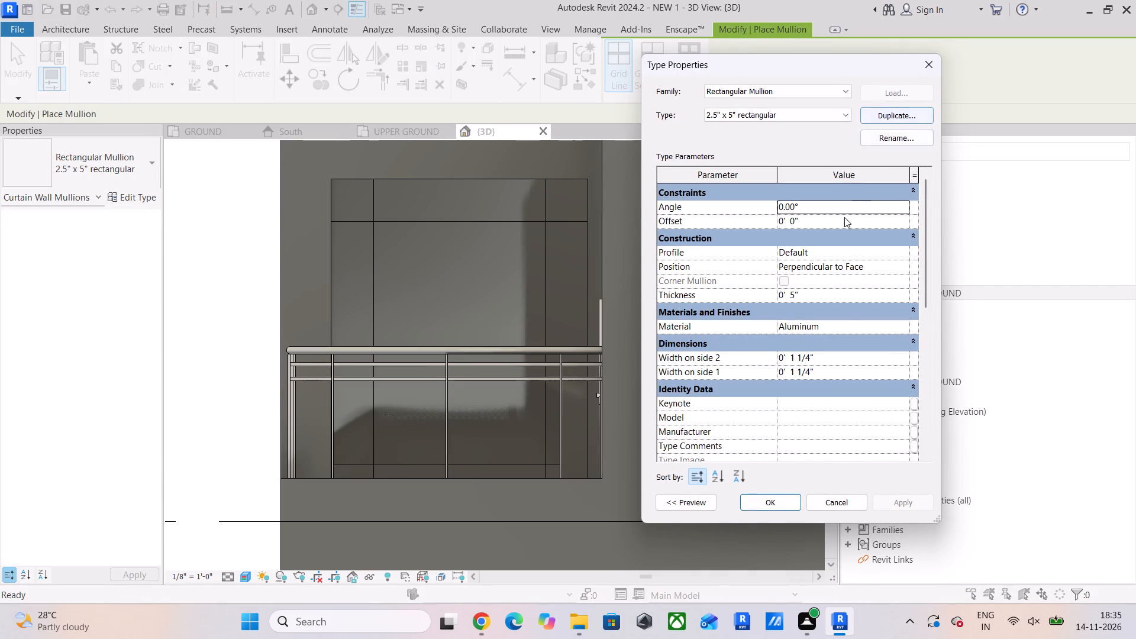
click(905, 325)
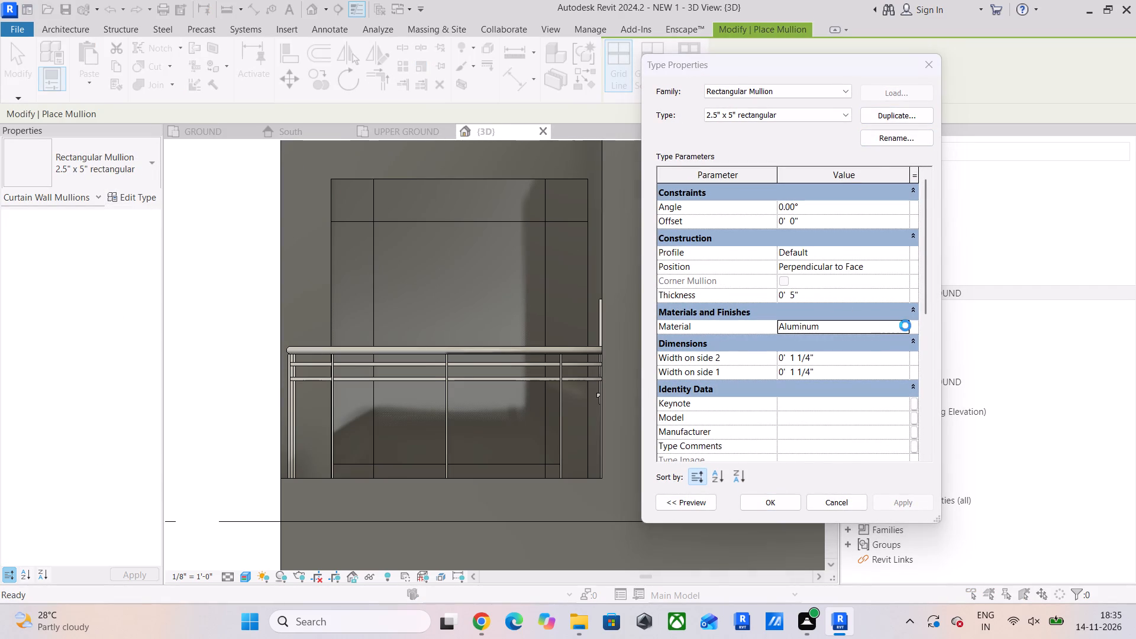
scroll(174, 285, down, 6)
scroll(137, 380, down, 4)
click(39, 436)
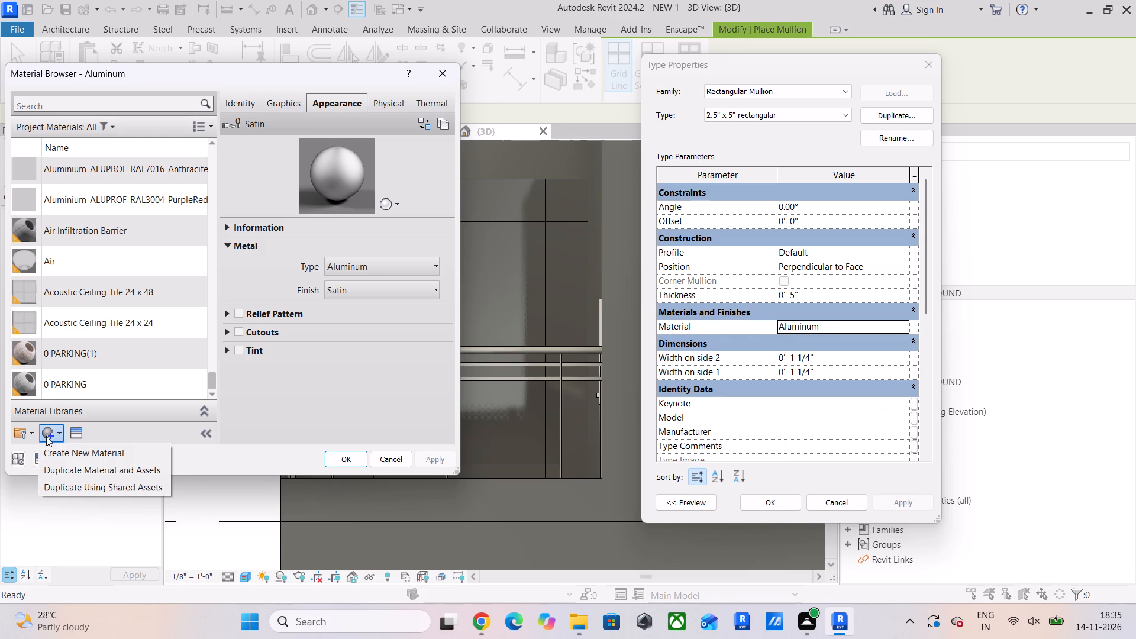
click(63, 445)
right_click(101, 262)
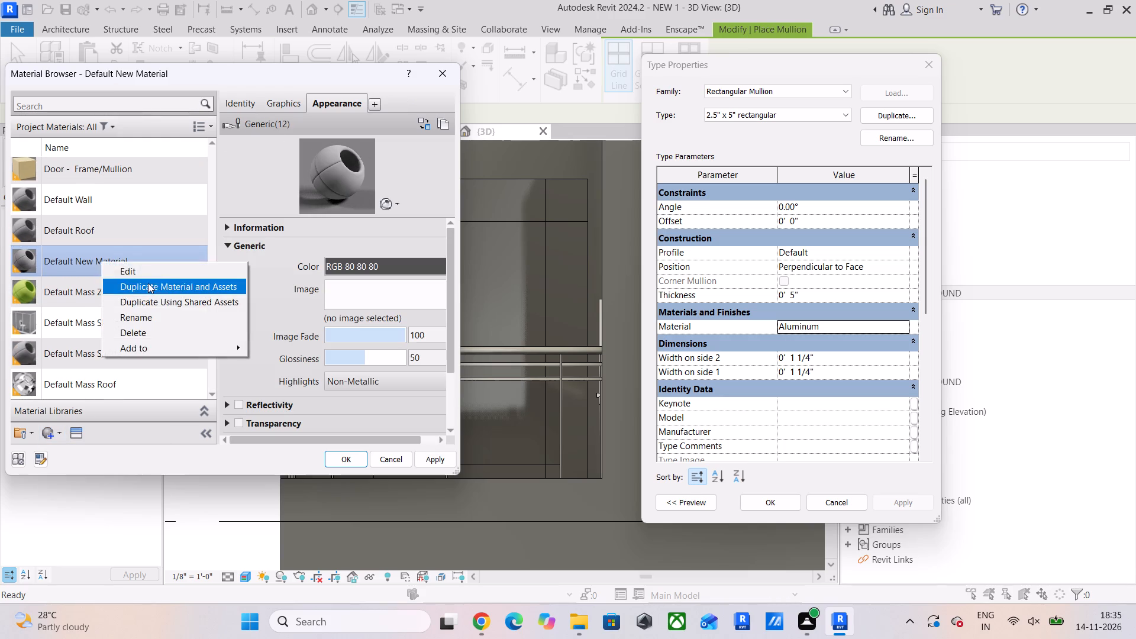
click(161, 321)
text(0 BLCK)
key(Return)
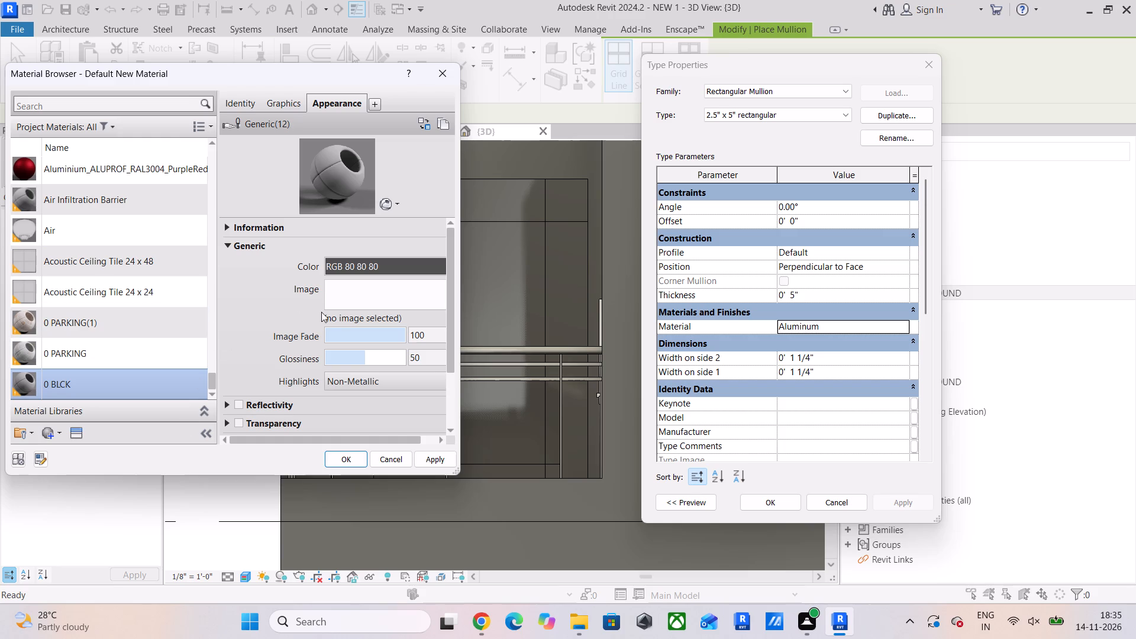
Set the appearance color of the 0 BLCK material to black, RGB 0 0 0.
click(401, 269)
click(86, 285)
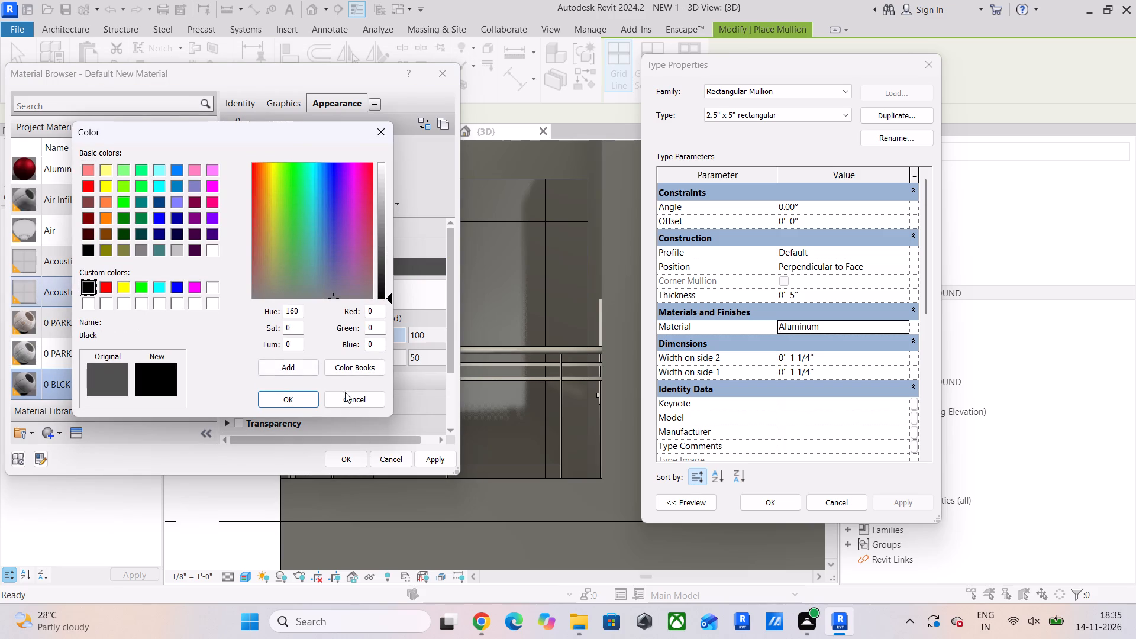
click(297, 397)
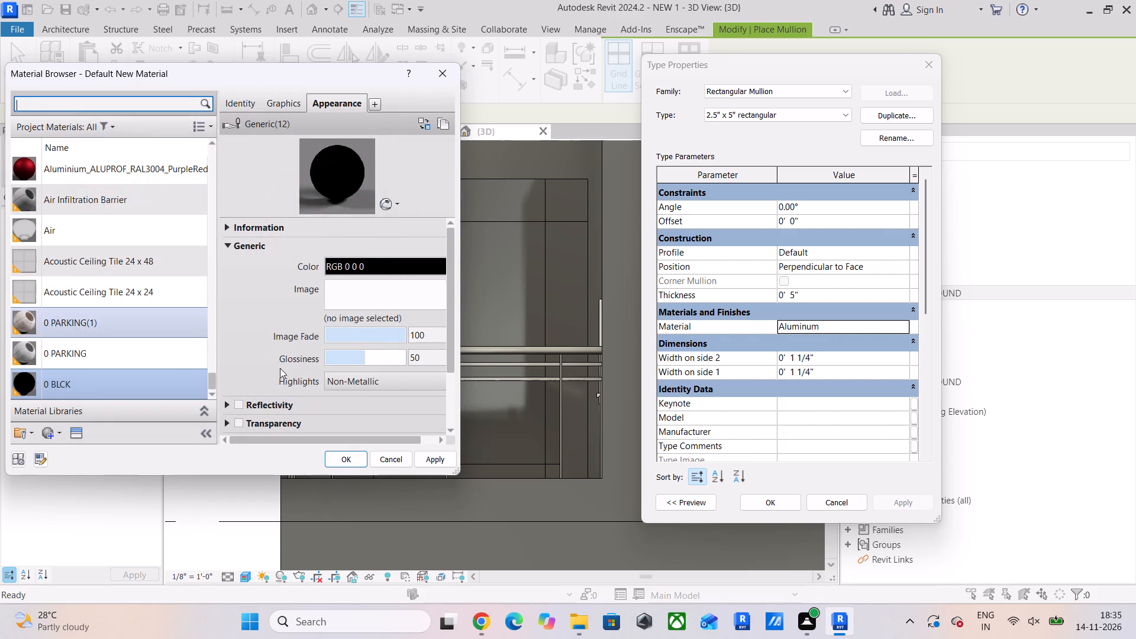
Enable Self Illumination on the 0 BLCK material and set its luminance to Lamp Shade Exterior.
scroll(280, 368, down, 6)
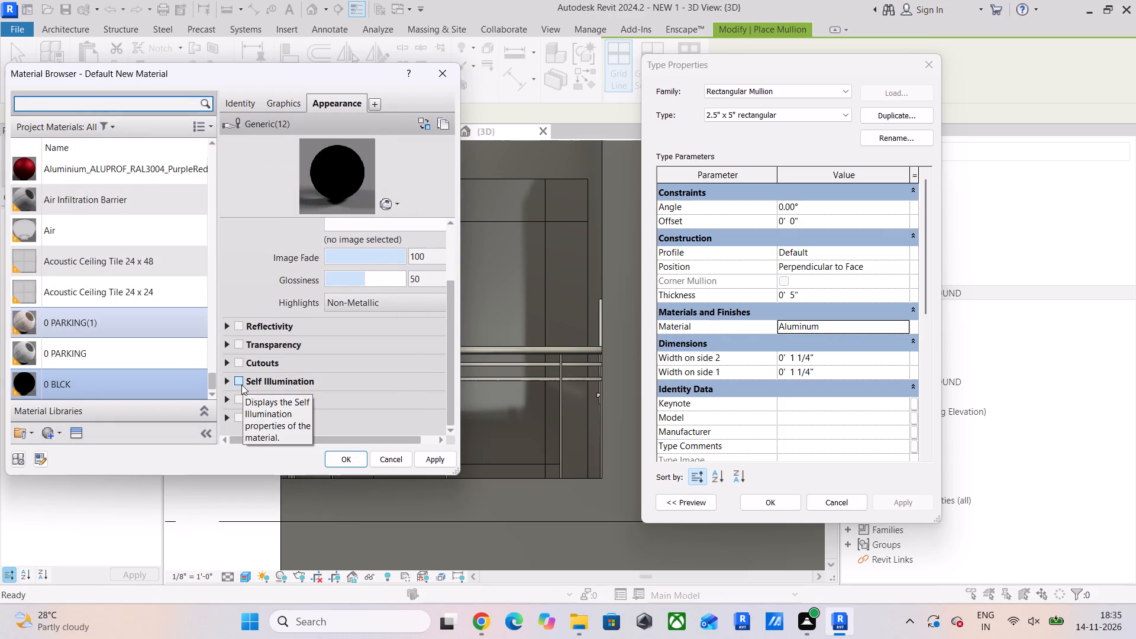
click(241, 385)
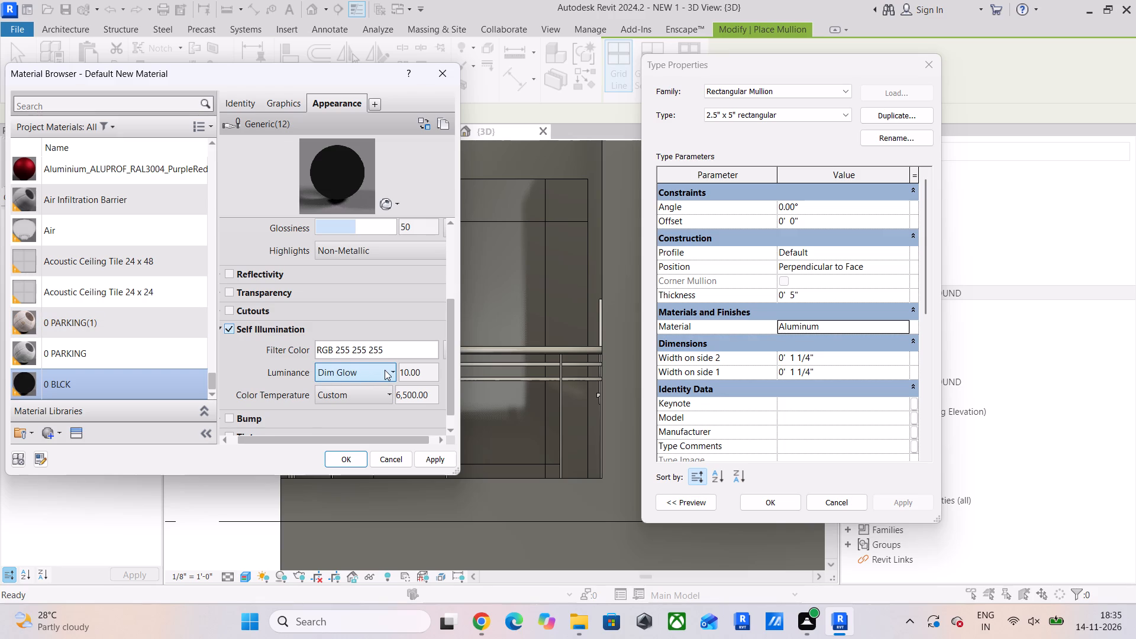
click(390, 375)
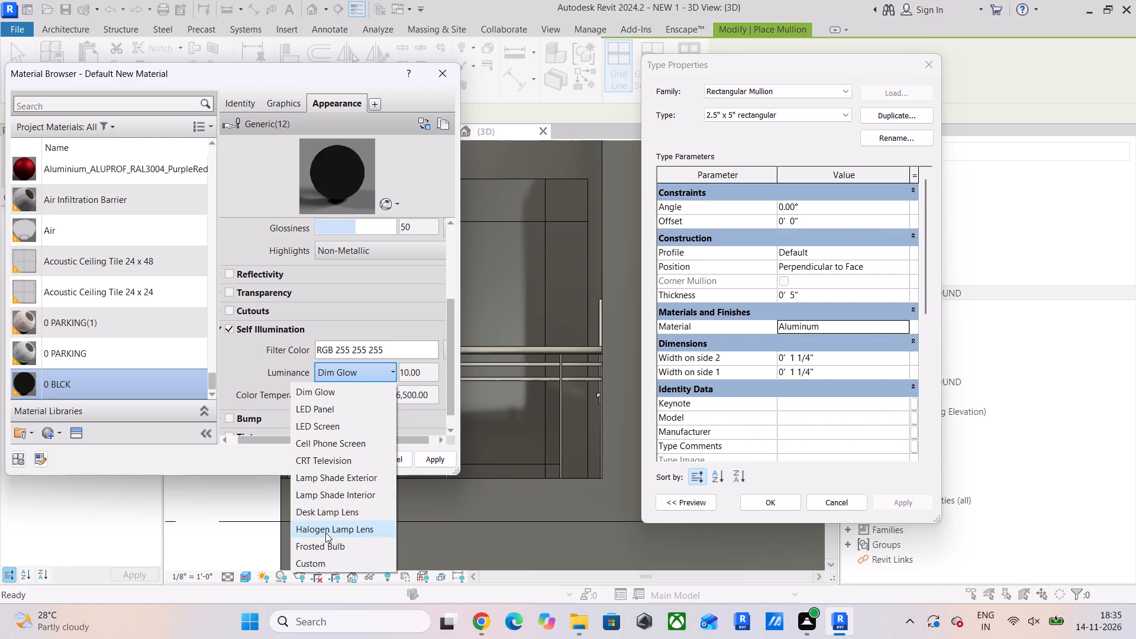
click(348, 480)
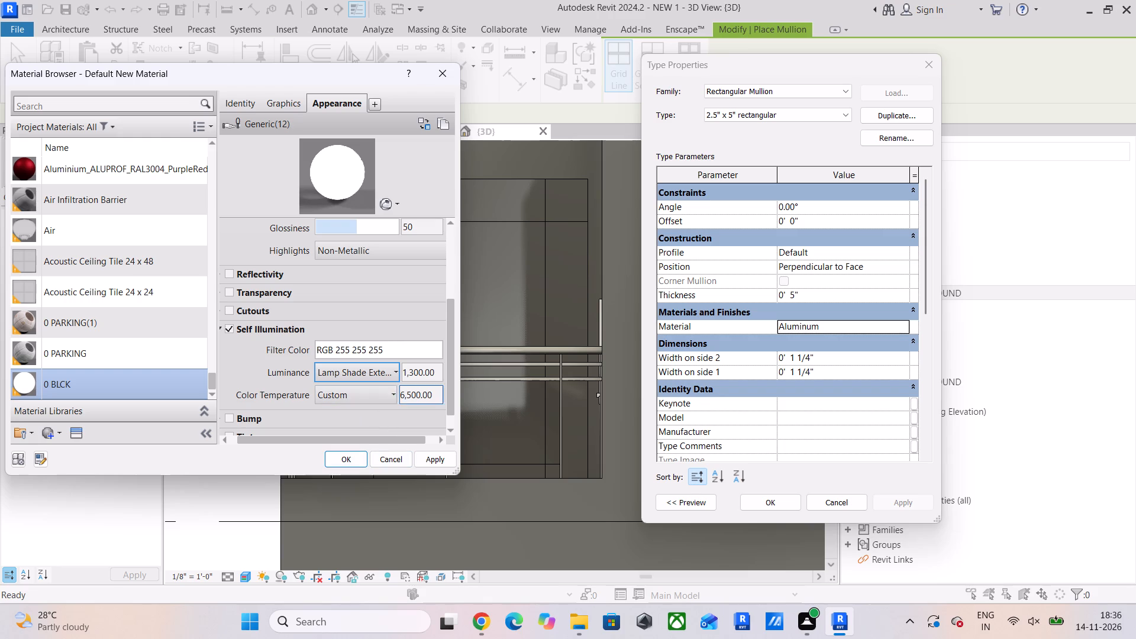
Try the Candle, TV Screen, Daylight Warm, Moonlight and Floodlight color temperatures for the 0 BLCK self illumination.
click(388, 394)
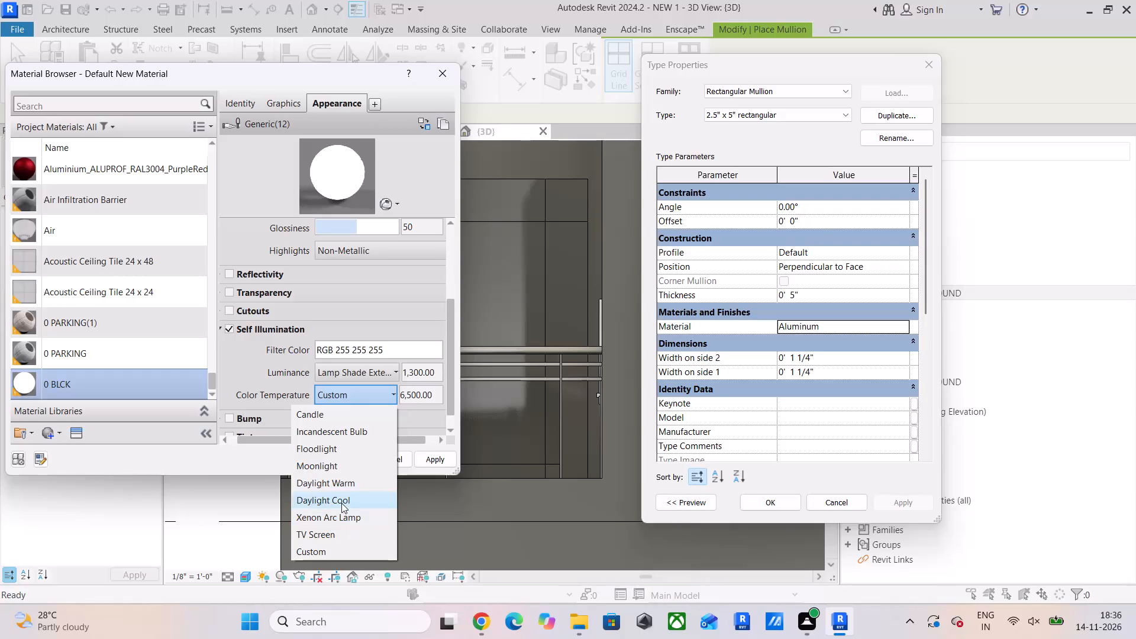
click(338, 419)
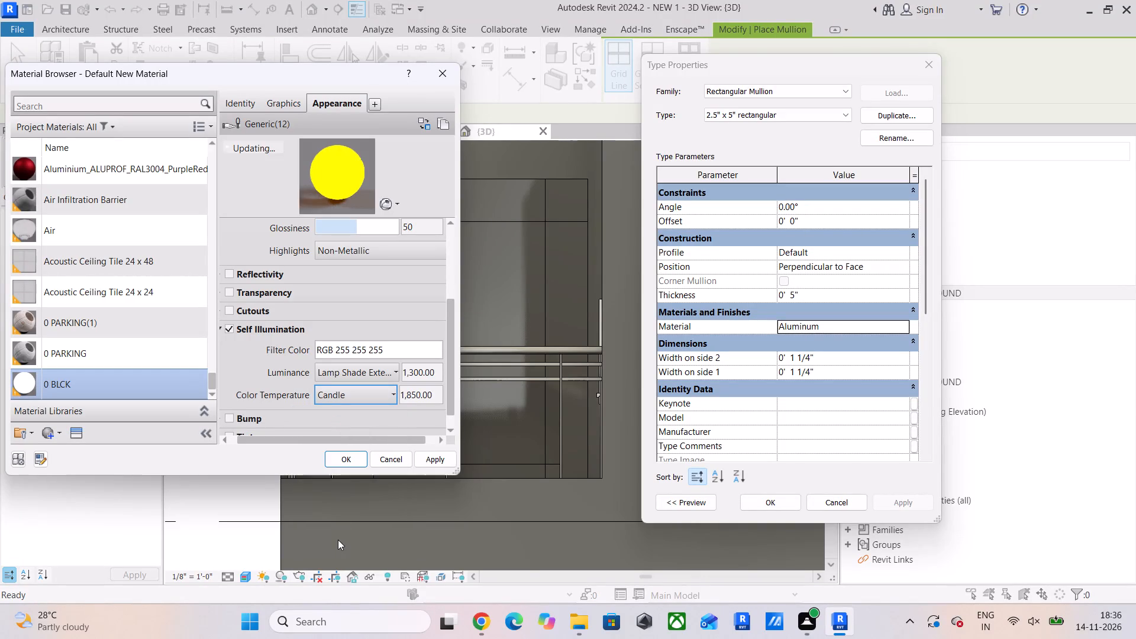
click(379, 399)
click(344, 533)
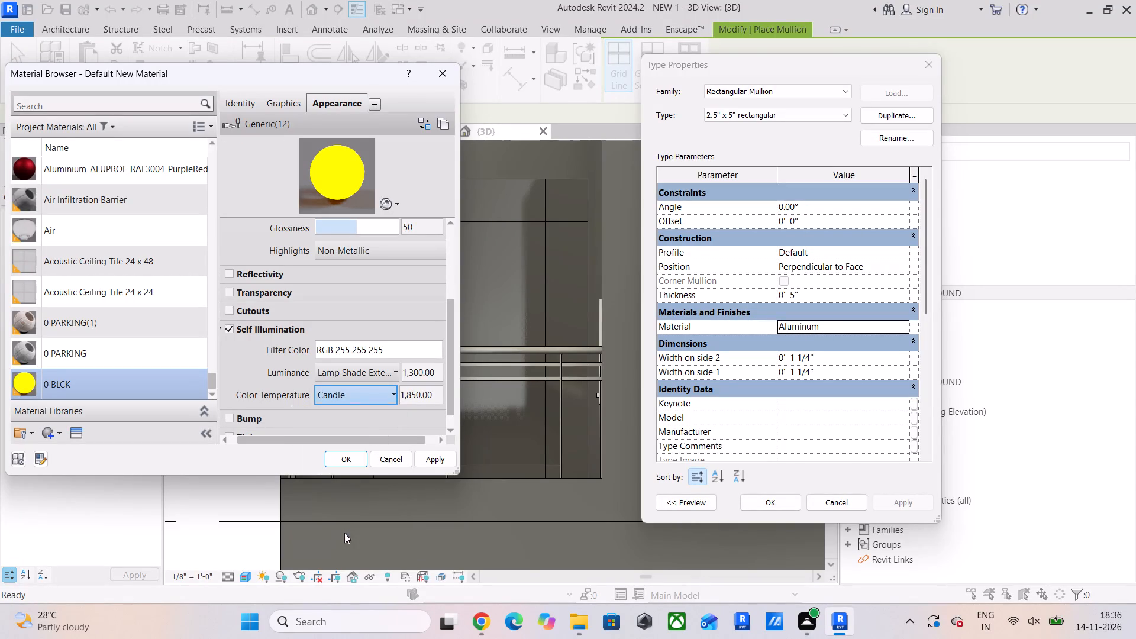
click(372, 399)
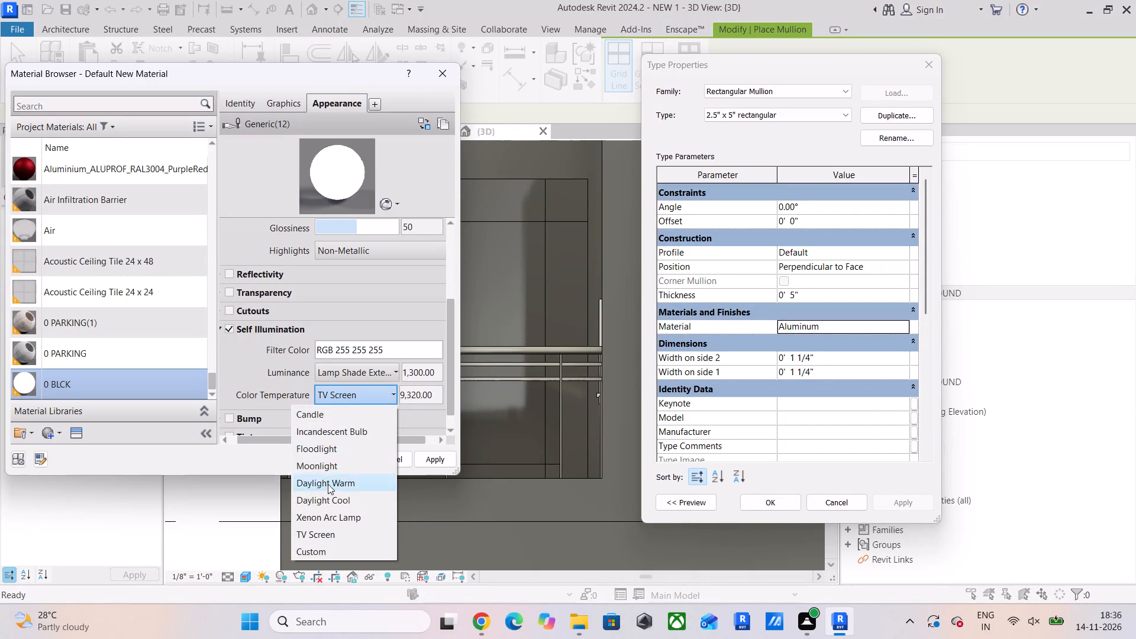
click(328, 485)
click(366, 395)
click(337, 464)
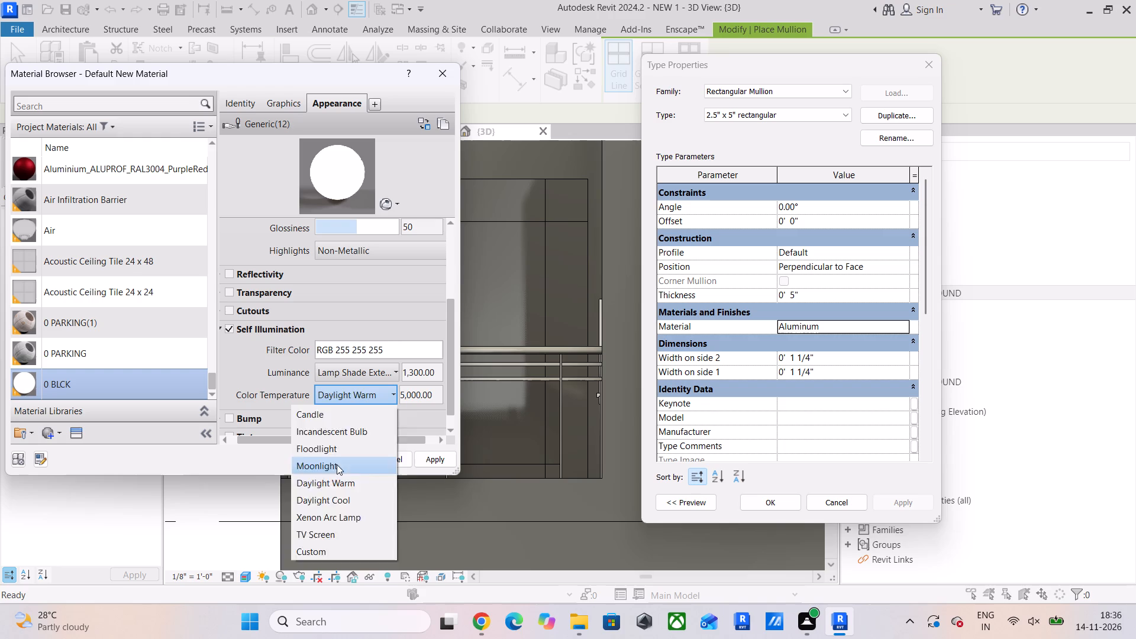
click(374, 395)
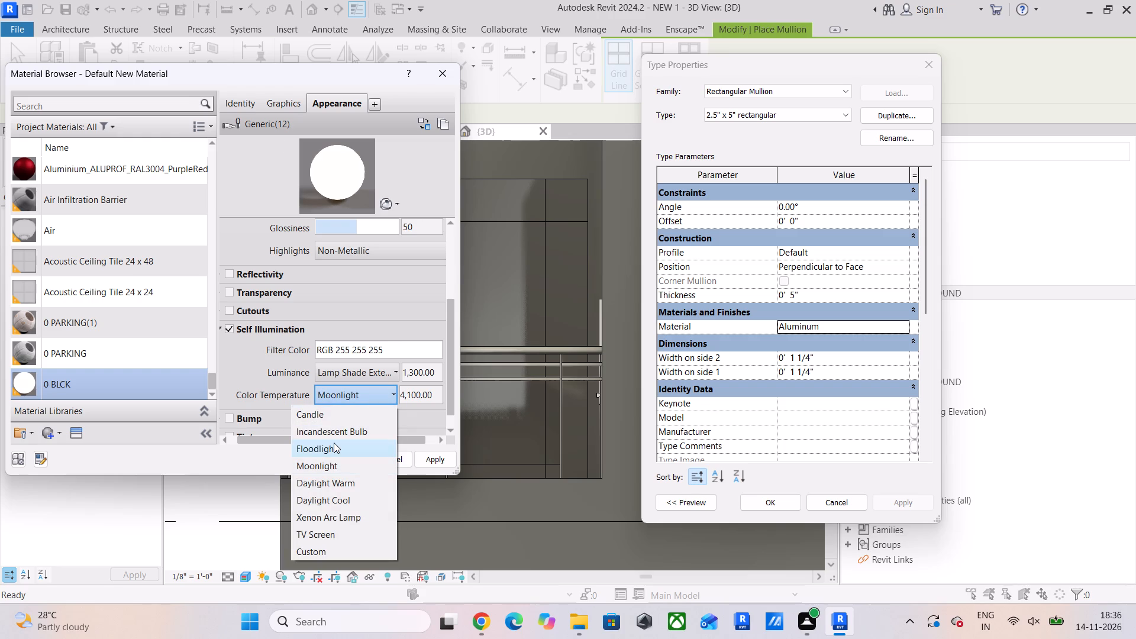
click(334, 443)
Set the 0 BLCK color temperature to Incandescent Bulb and assign the material to the 2.5" x 5" rectangular mullion type.
click(372, 390)
click(339, 434)
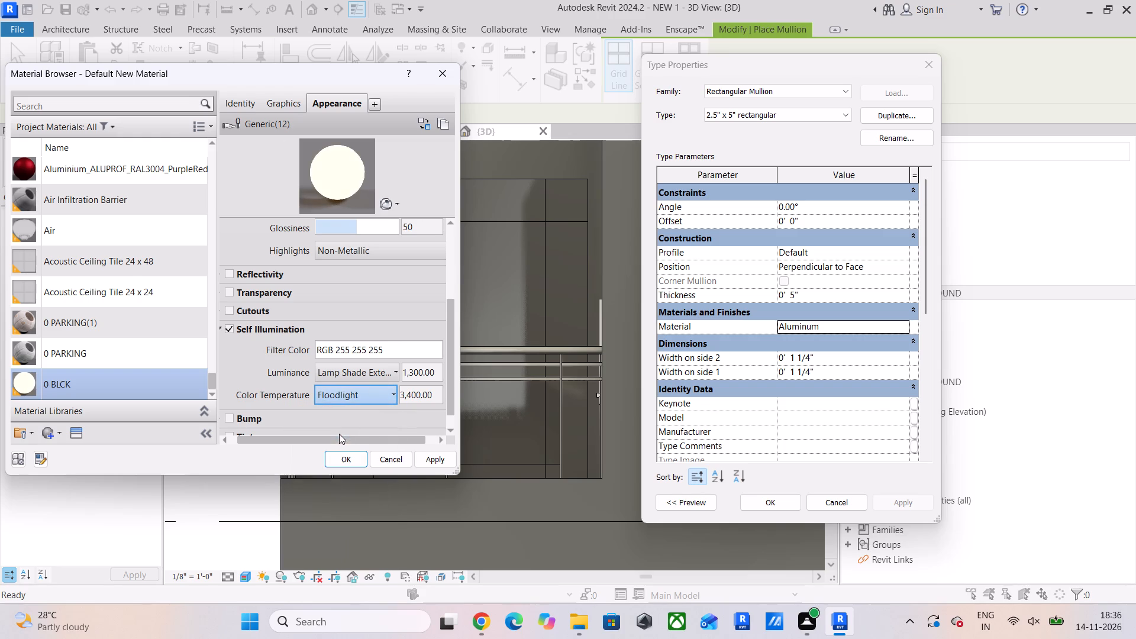
click(424, 454)
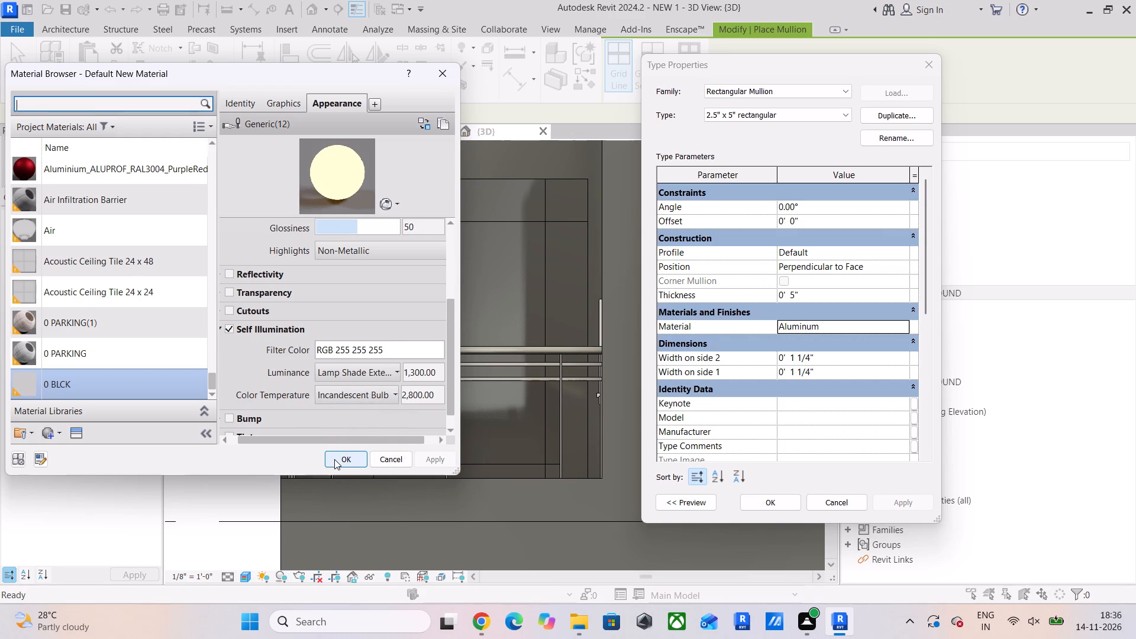
click(334, 459)
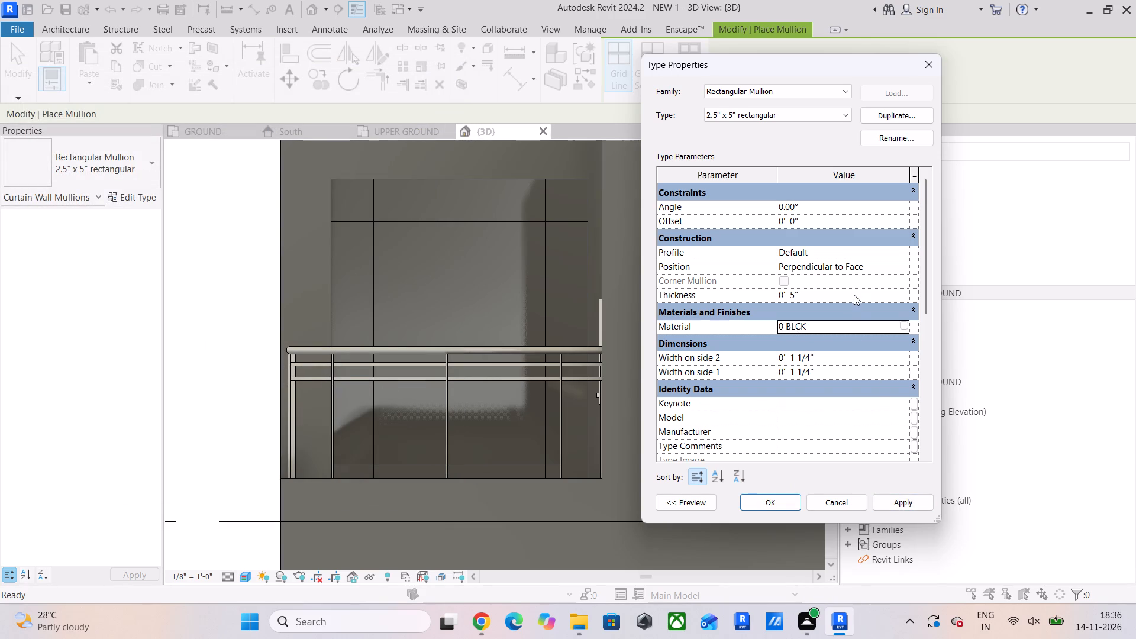
click(904, 499)
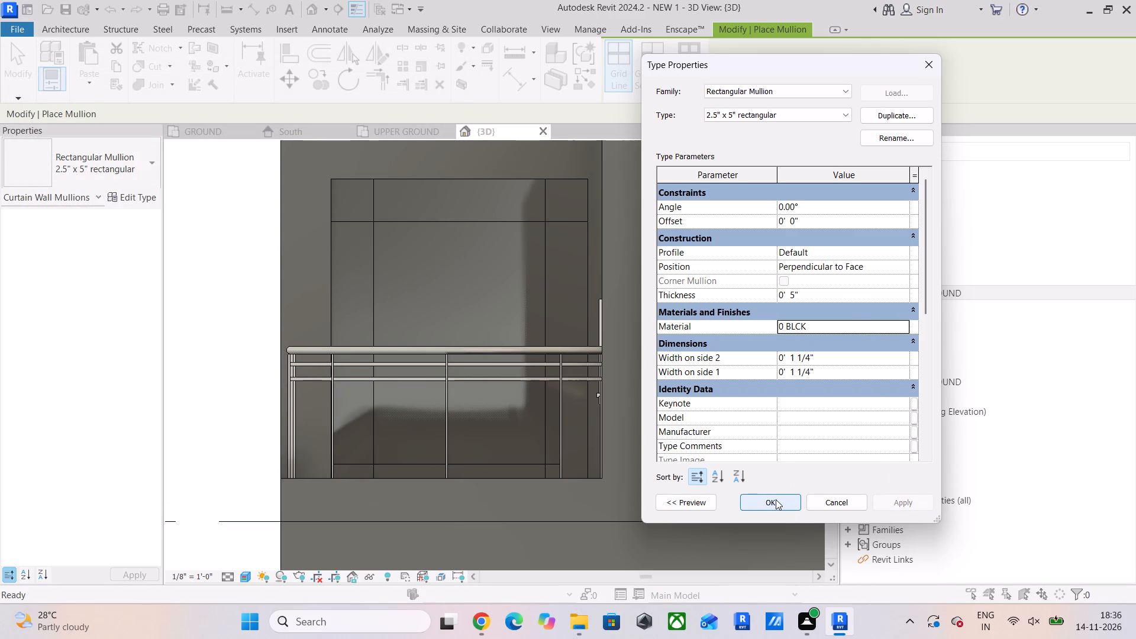
click(776, 499)
Switch to the 1.5" x 2.5" rectangular mullion type and set its material to 0 BLCK.
click(139, 169)
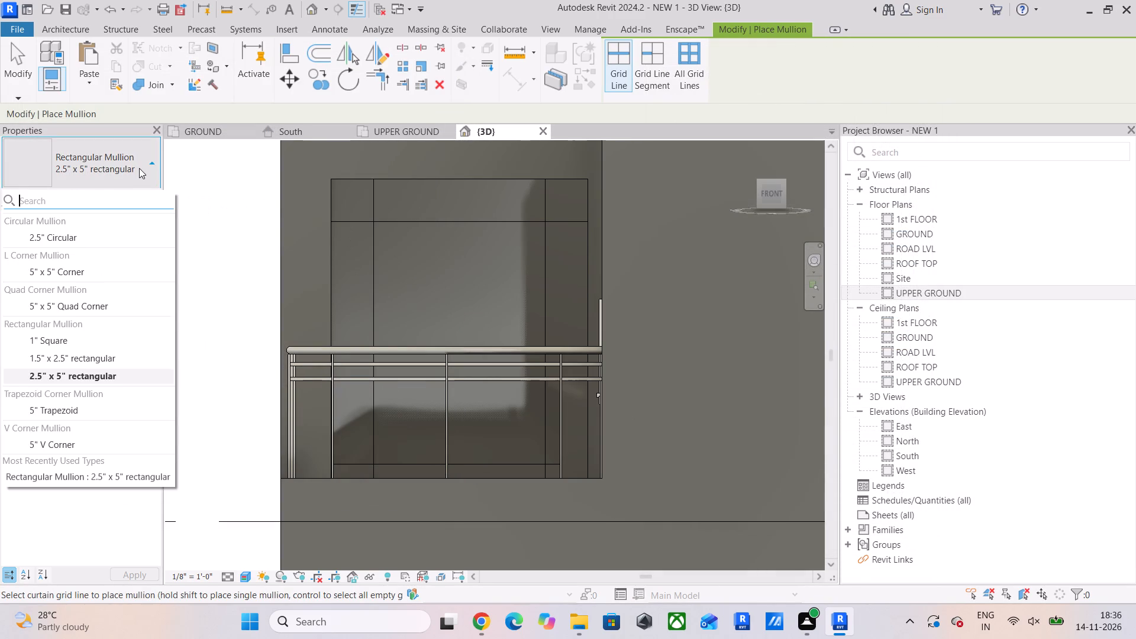
click(93, 359)
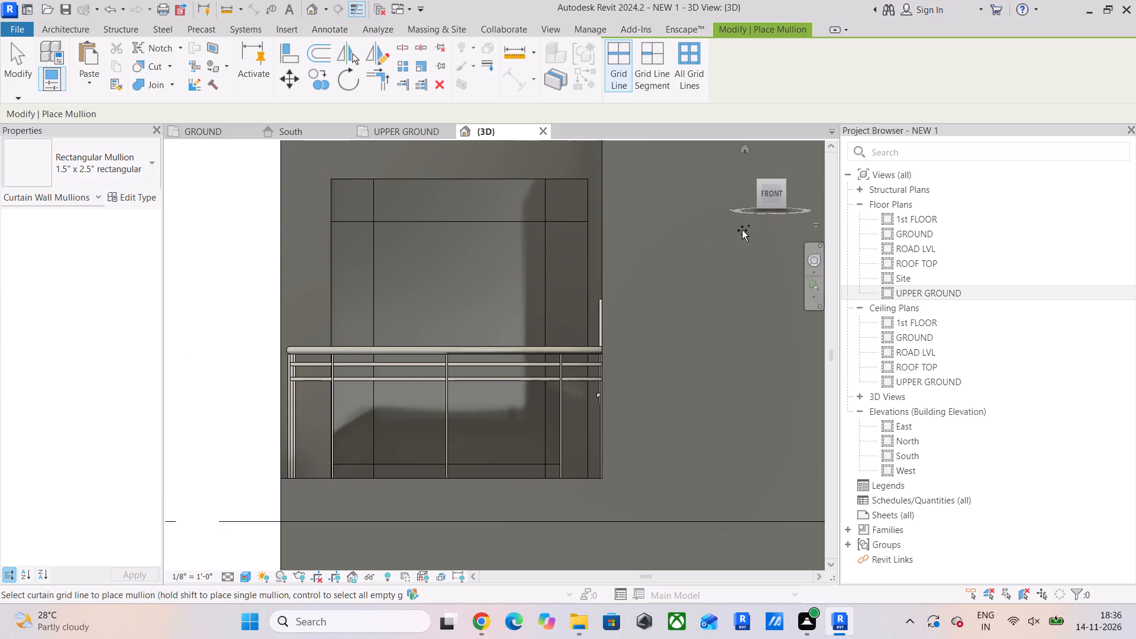
click(137, 196)
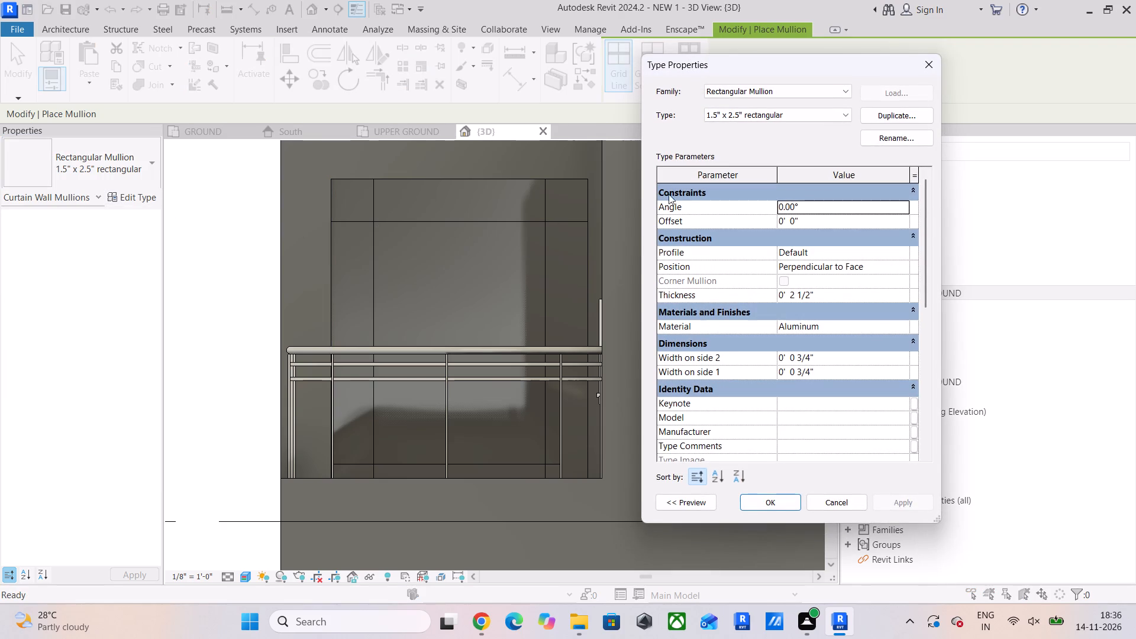
click(904, 321)
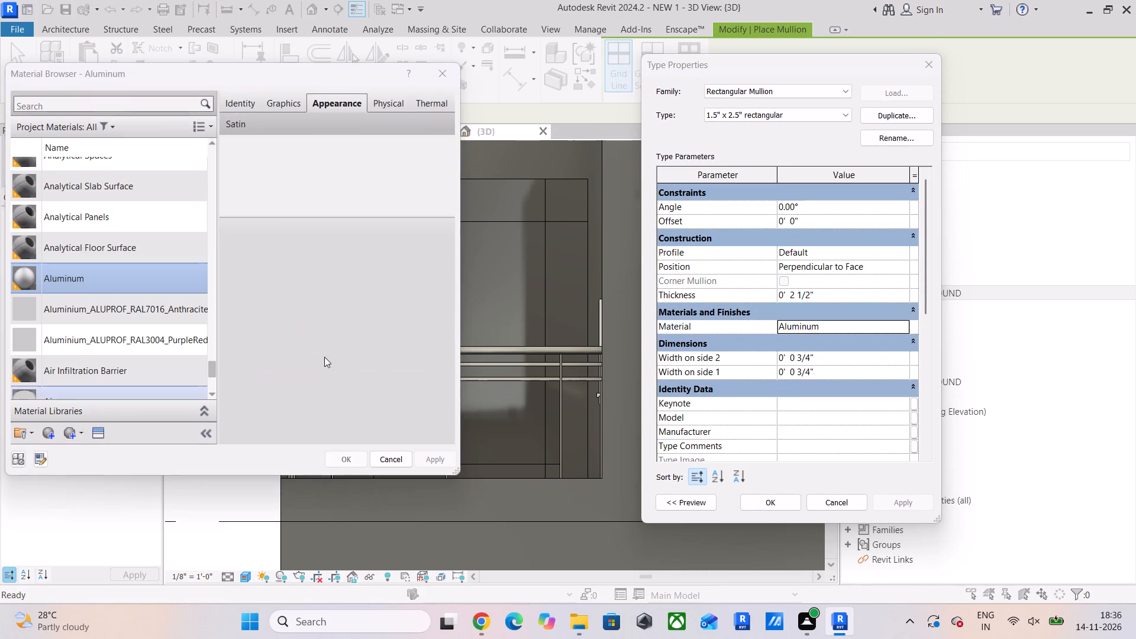
scroll(142, 328, down, 6)
click(69, 376)
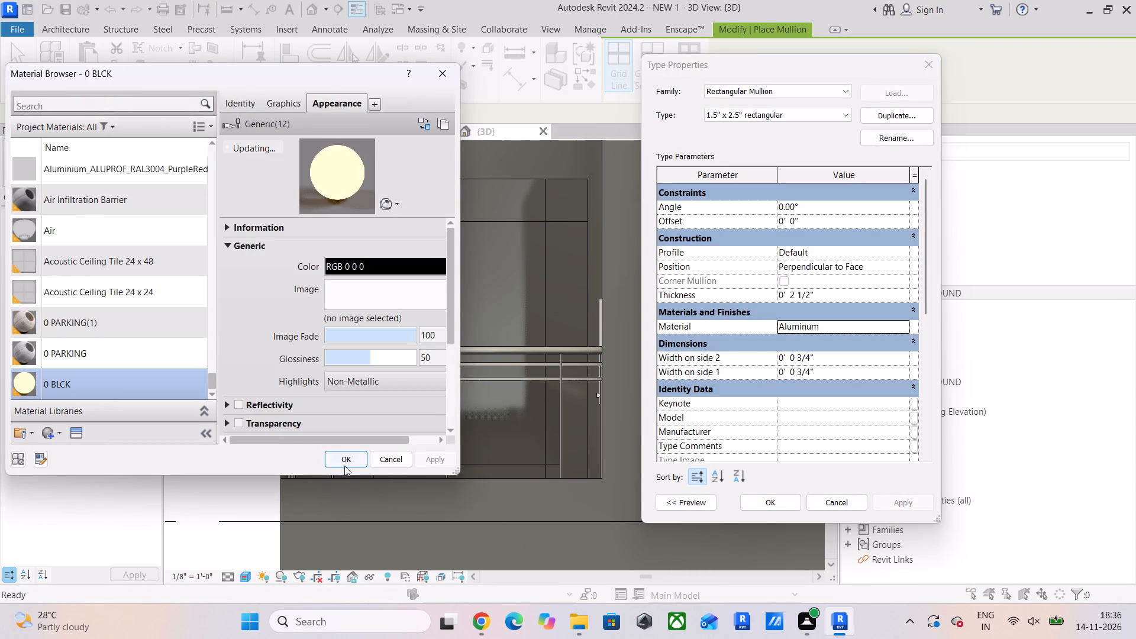
click(344, 466)
click(779, 503)
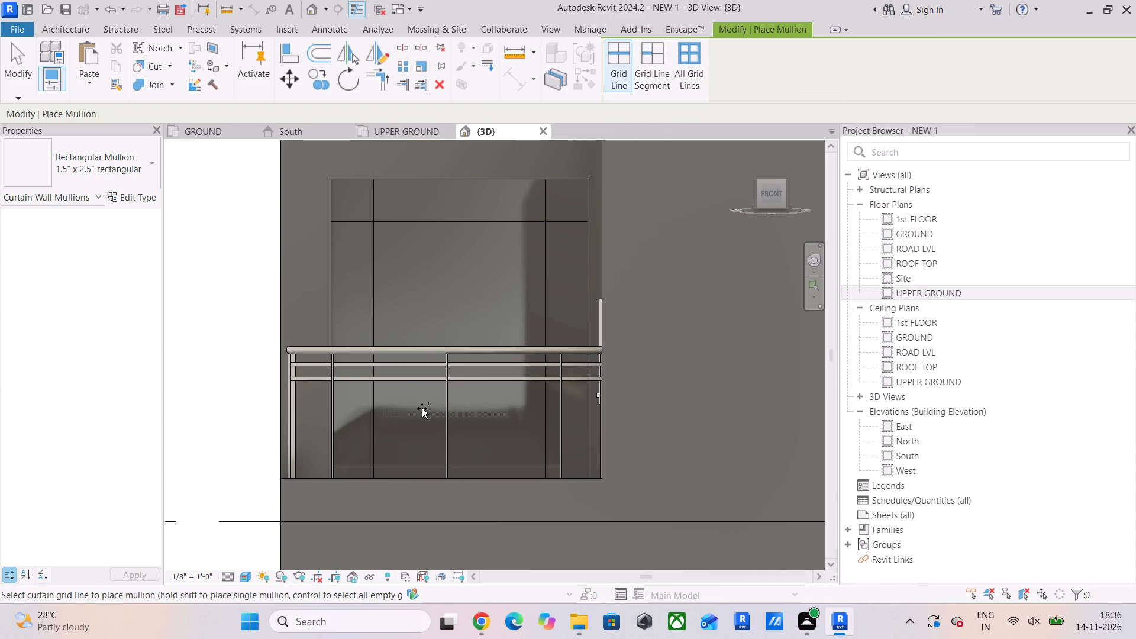
Place 1.5" x 2.5" rectangular mullions on the two inner vertical grid lines and the upper horizontal grid line of the balcony curtain wall.
middle_drag(402, 360, 427, 406)
click(401, 257)
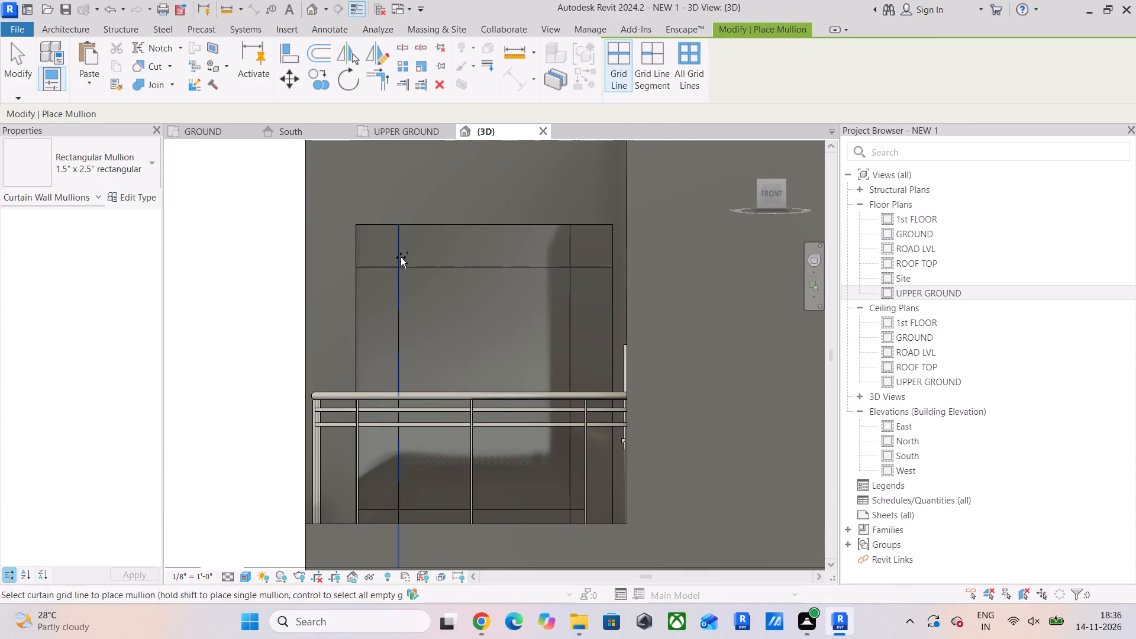
click(449, 268)
click(570, 250)
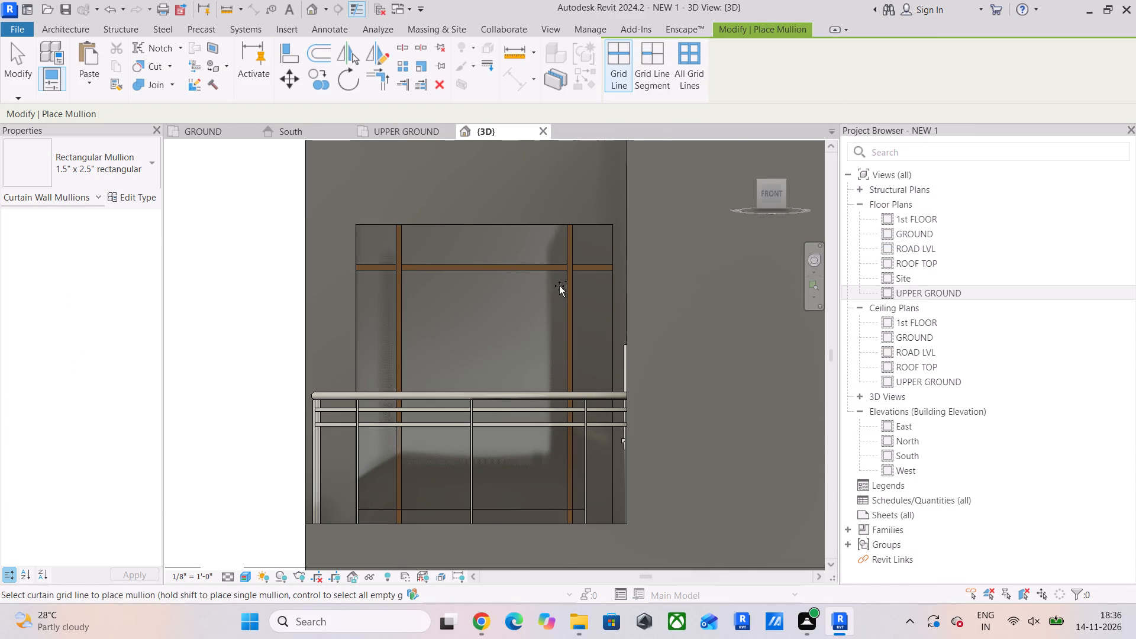
Place 2.5" x 5" rectangular mullions along both side edges and the top edge of the balcony curtain wall.
click(116, 155)
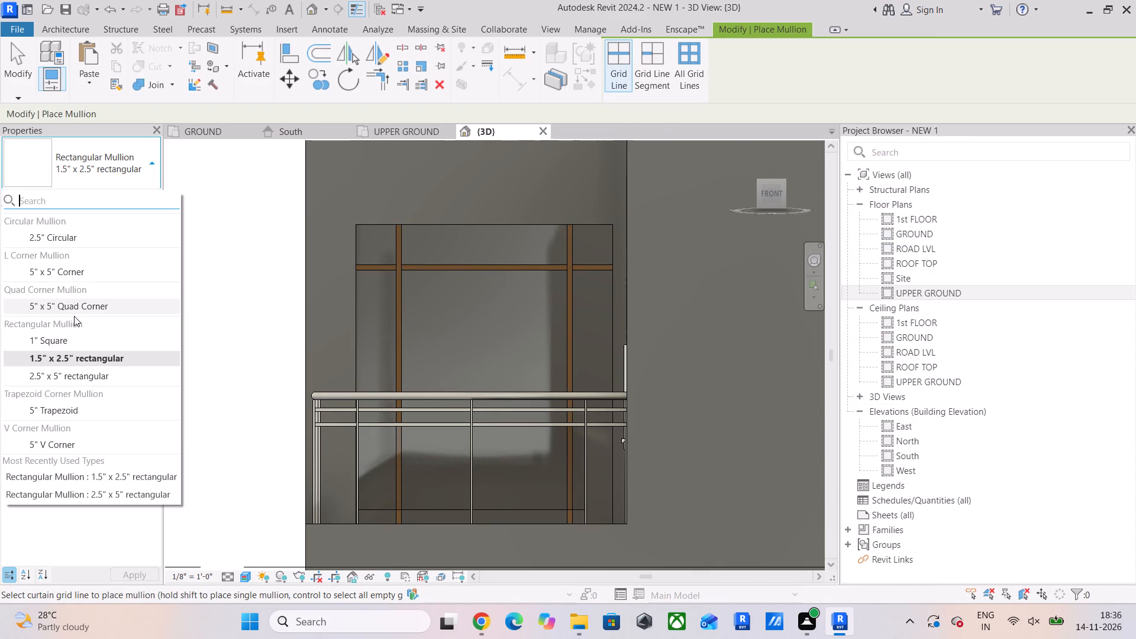
scroll(72, 359, down, 1)
click(72, 370)
click(354, 253)
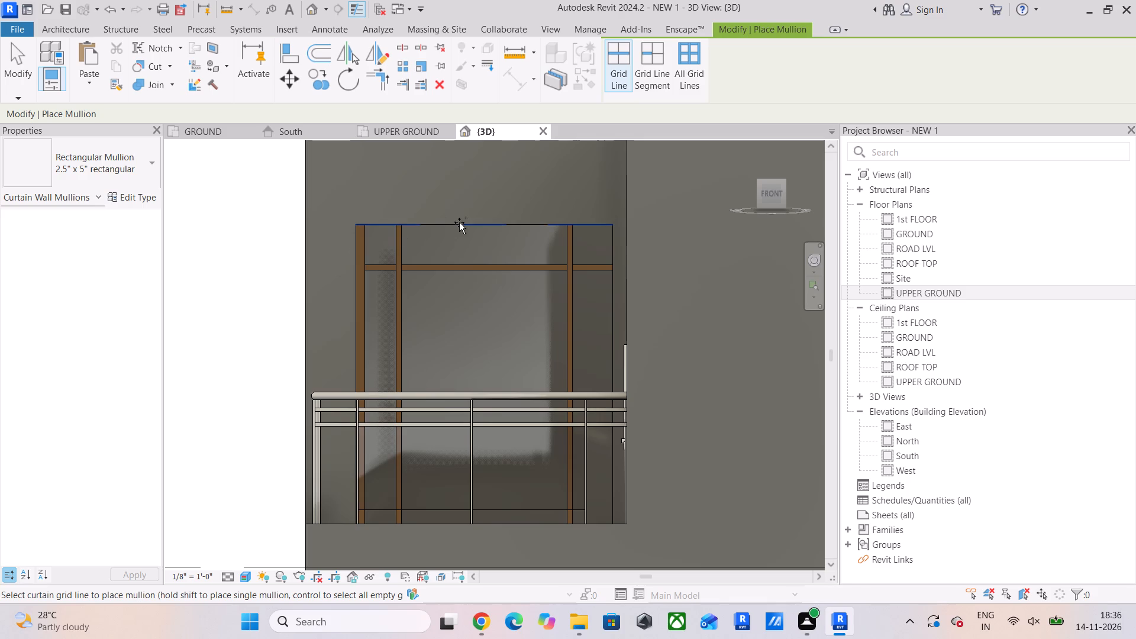
click(460, 222)
click(617, 301)
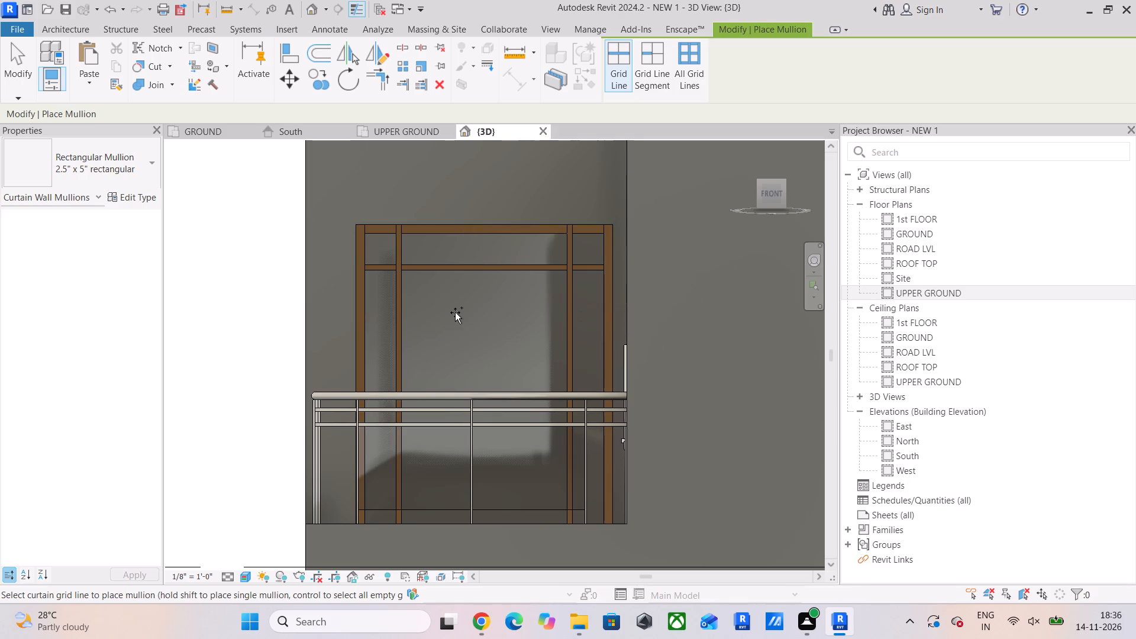
Turn off self illumination in the appearance of the 0 BLCK material assigned to the 2.5" x 5" rectangular mullion type.
scroll(279, 270, up, 2)
middle_drag(279, 270, 287, 292)
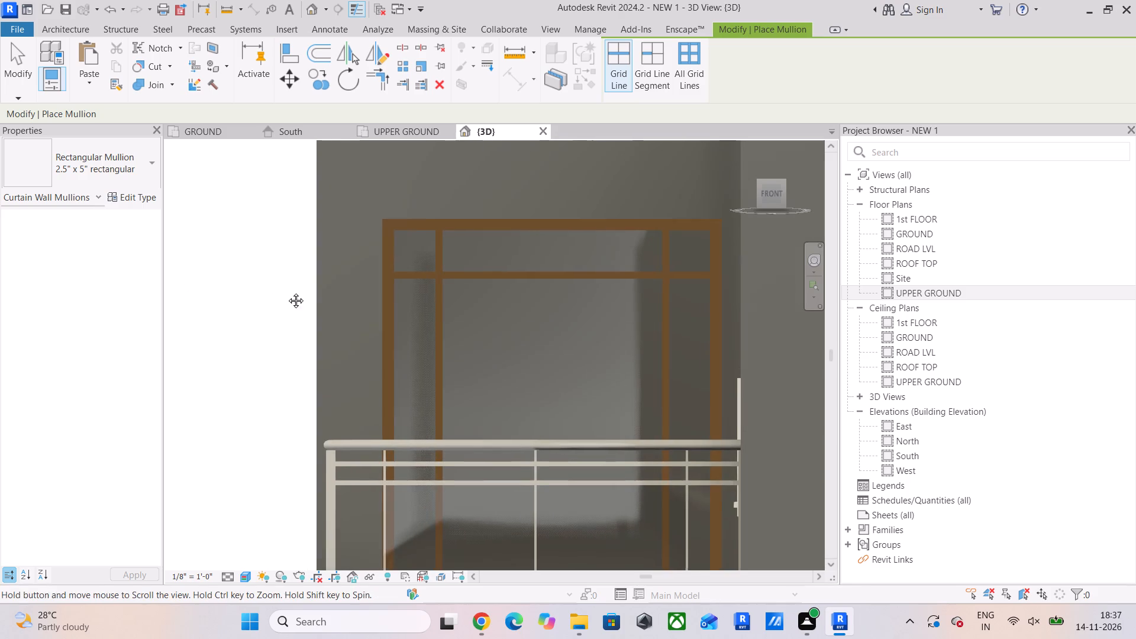
middle_drag(287, 292, 287, 292)
click(131, 191)
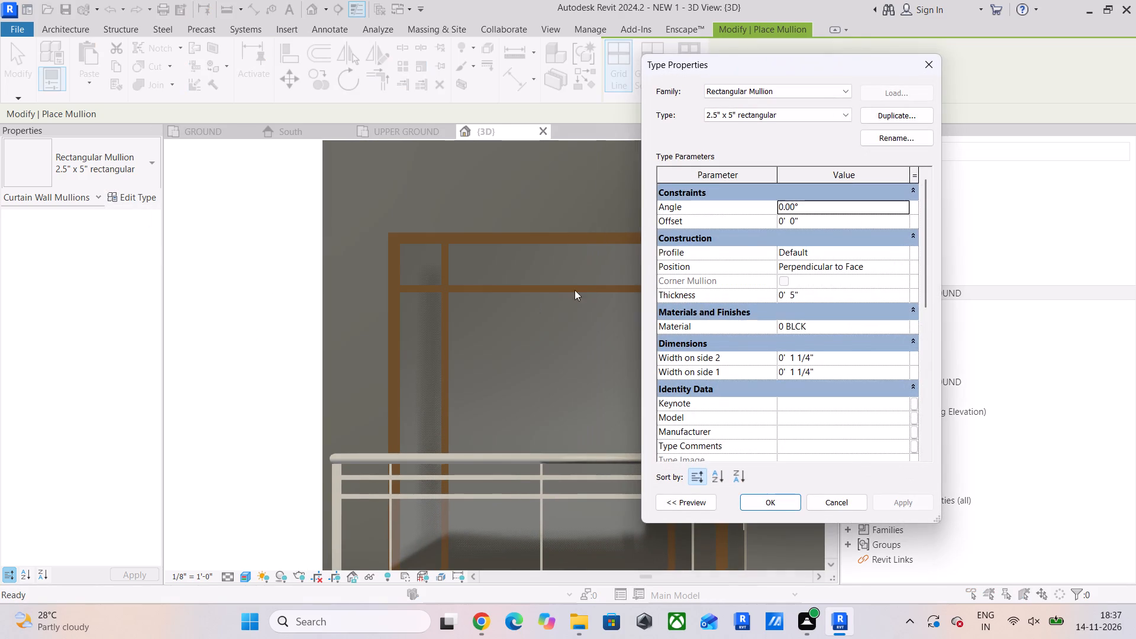
click(901, 325)
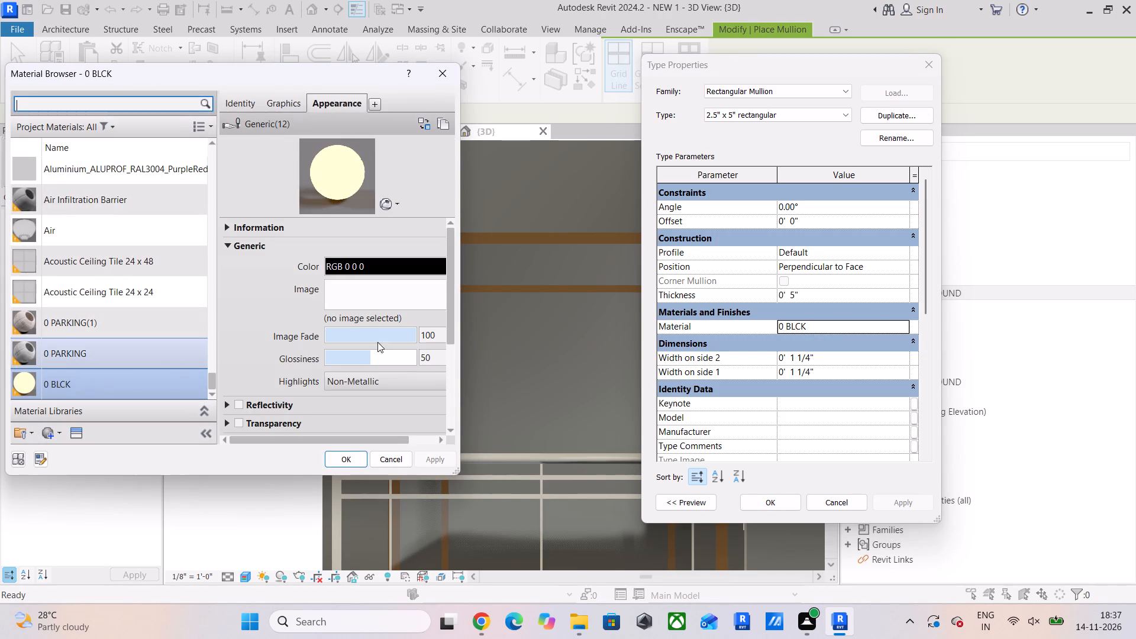
scroll(301, 363, down, 6)
click(235, 309)
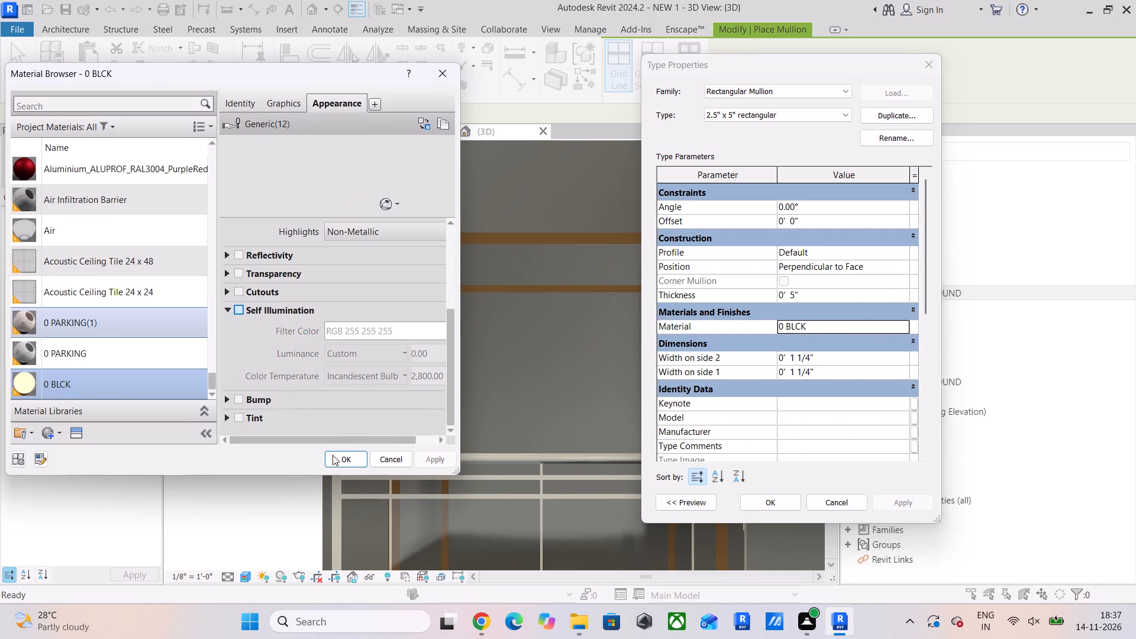
click(418, 461)
click(335, 461)
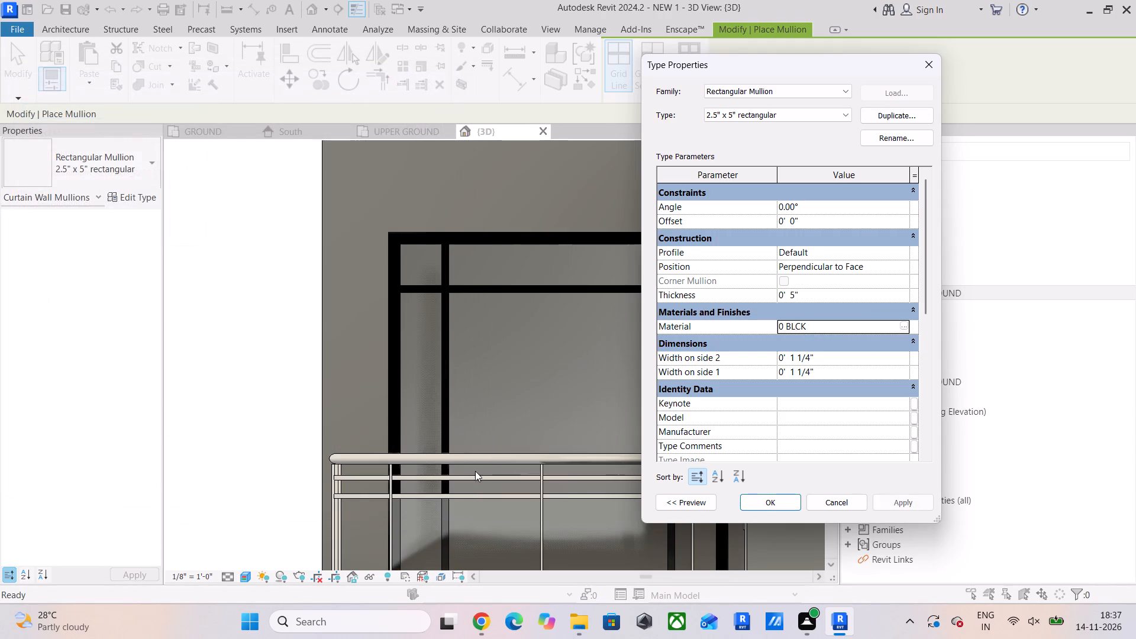
click(887, 496)
click(786, 510)
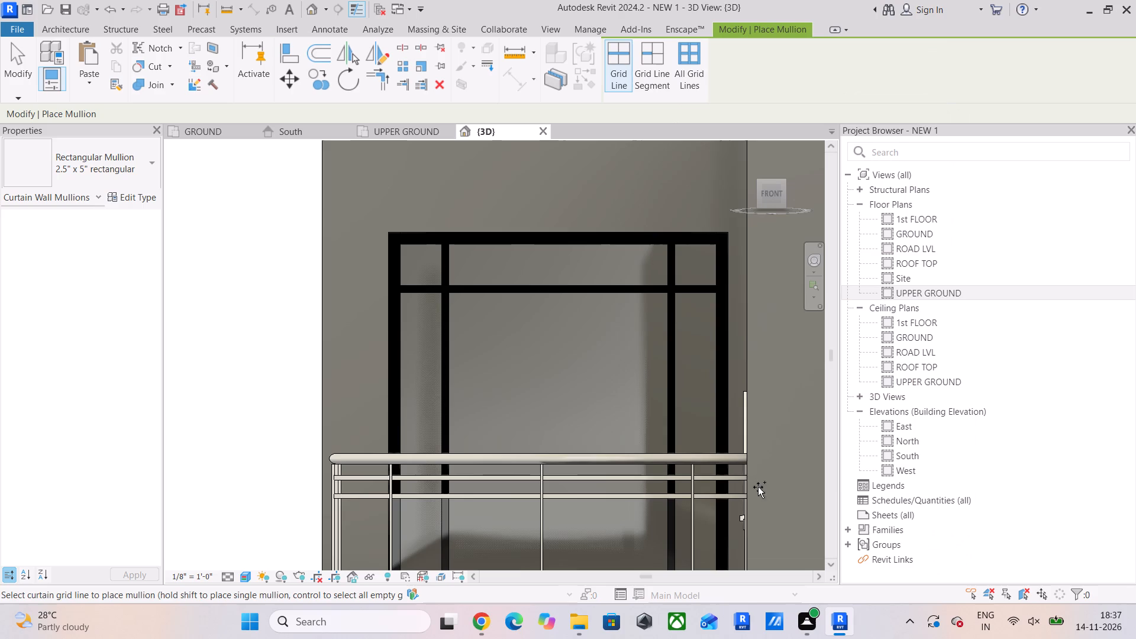
scroll(519, 373, down, 4)
middle_drag(521, 377, 439, 417)
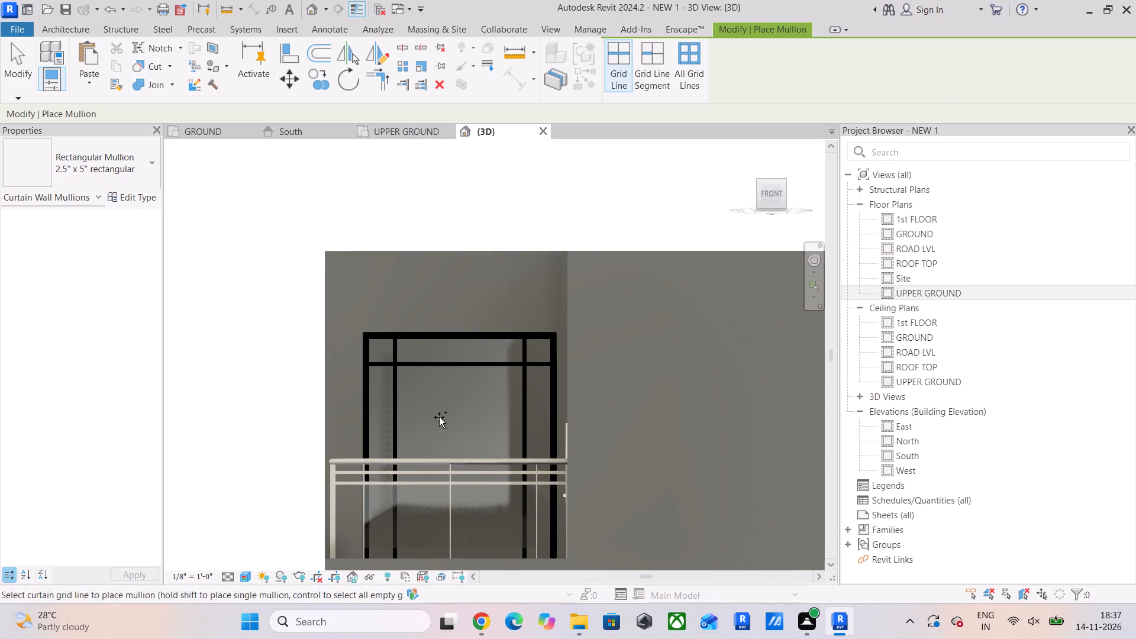
key(Escape)
key(Escape)
key(Escape)
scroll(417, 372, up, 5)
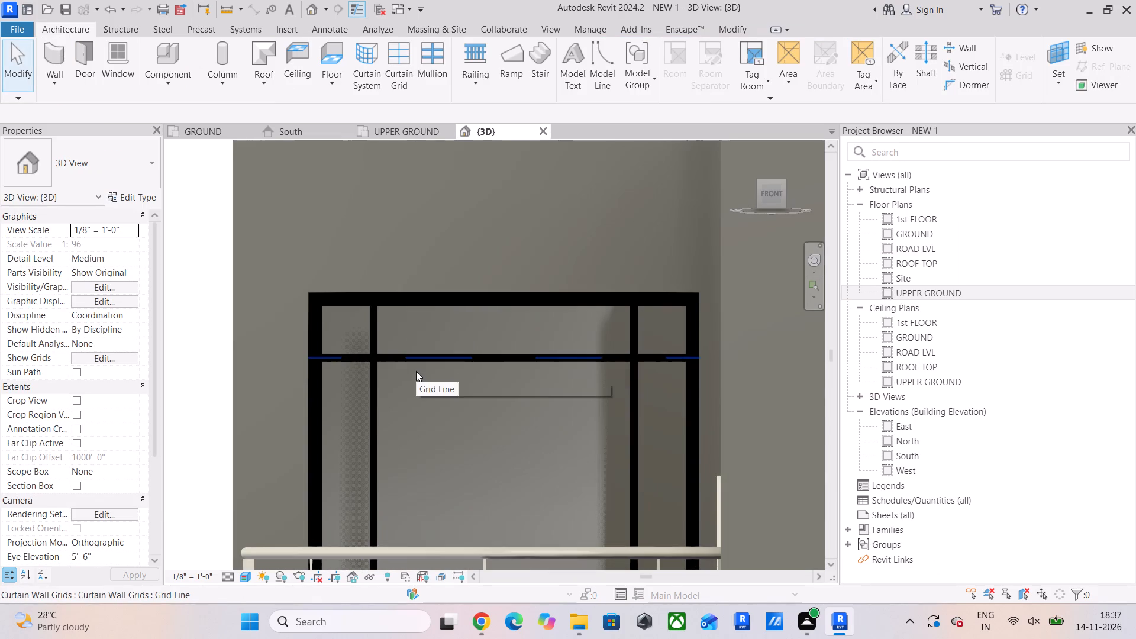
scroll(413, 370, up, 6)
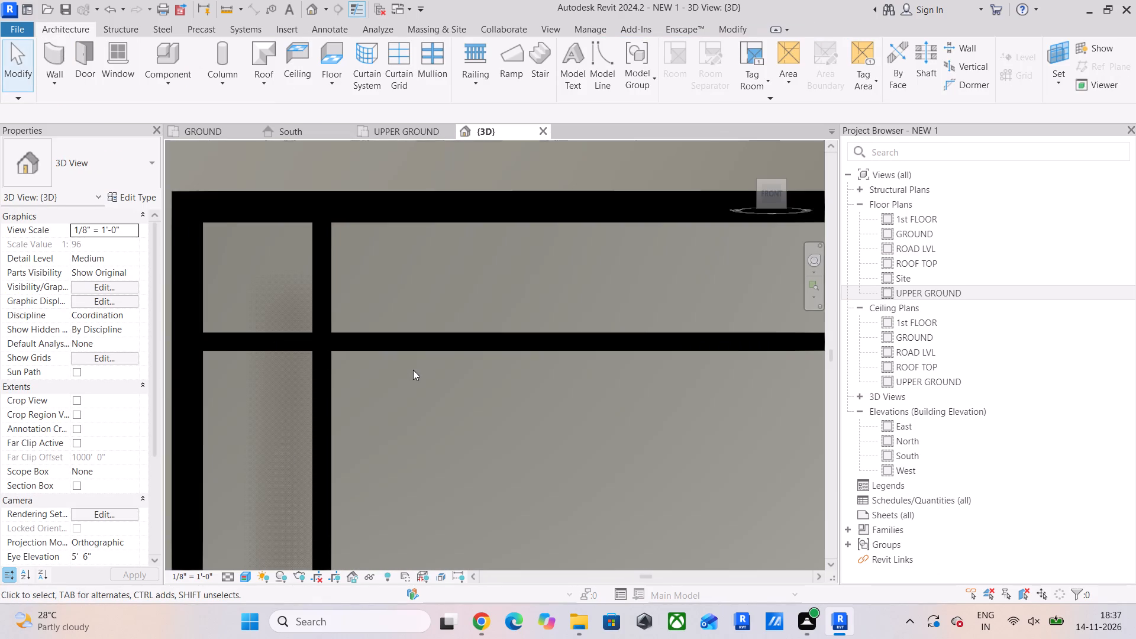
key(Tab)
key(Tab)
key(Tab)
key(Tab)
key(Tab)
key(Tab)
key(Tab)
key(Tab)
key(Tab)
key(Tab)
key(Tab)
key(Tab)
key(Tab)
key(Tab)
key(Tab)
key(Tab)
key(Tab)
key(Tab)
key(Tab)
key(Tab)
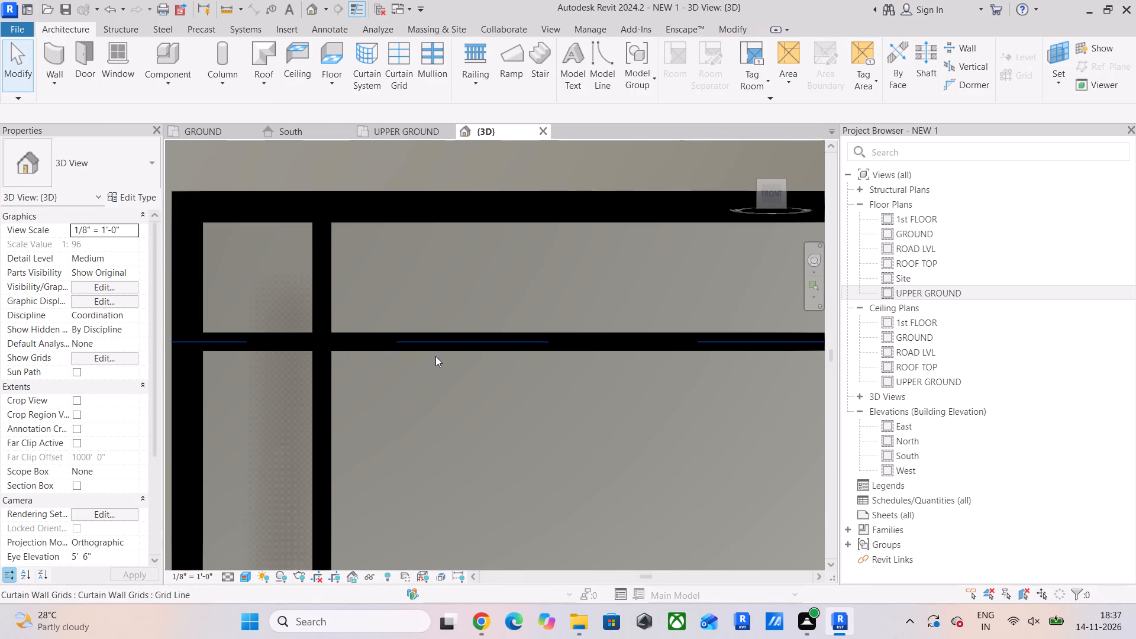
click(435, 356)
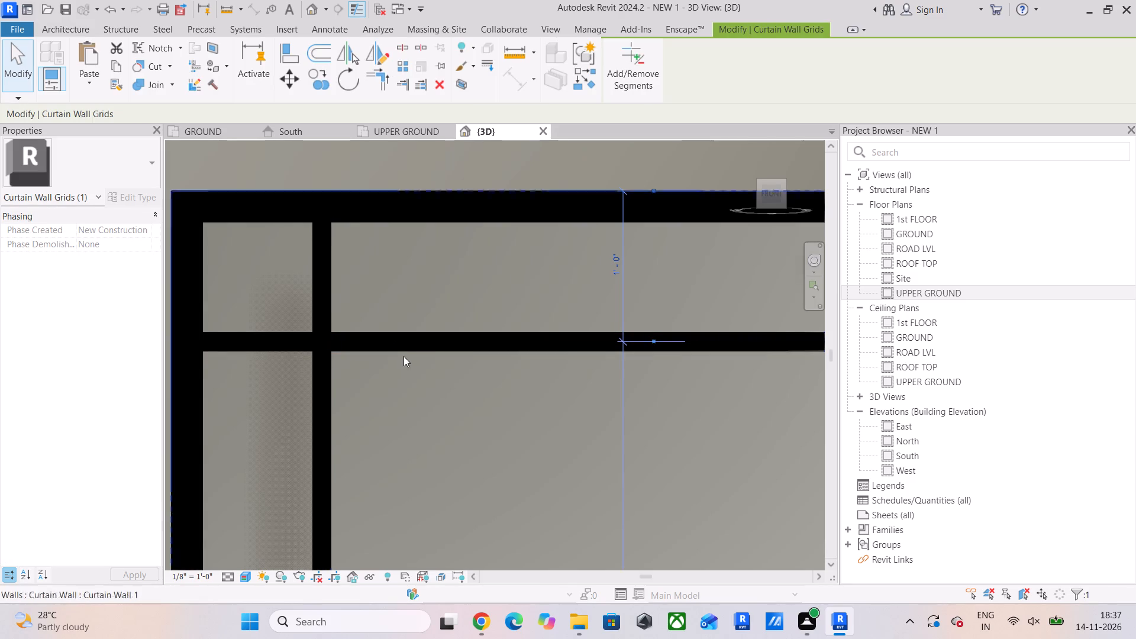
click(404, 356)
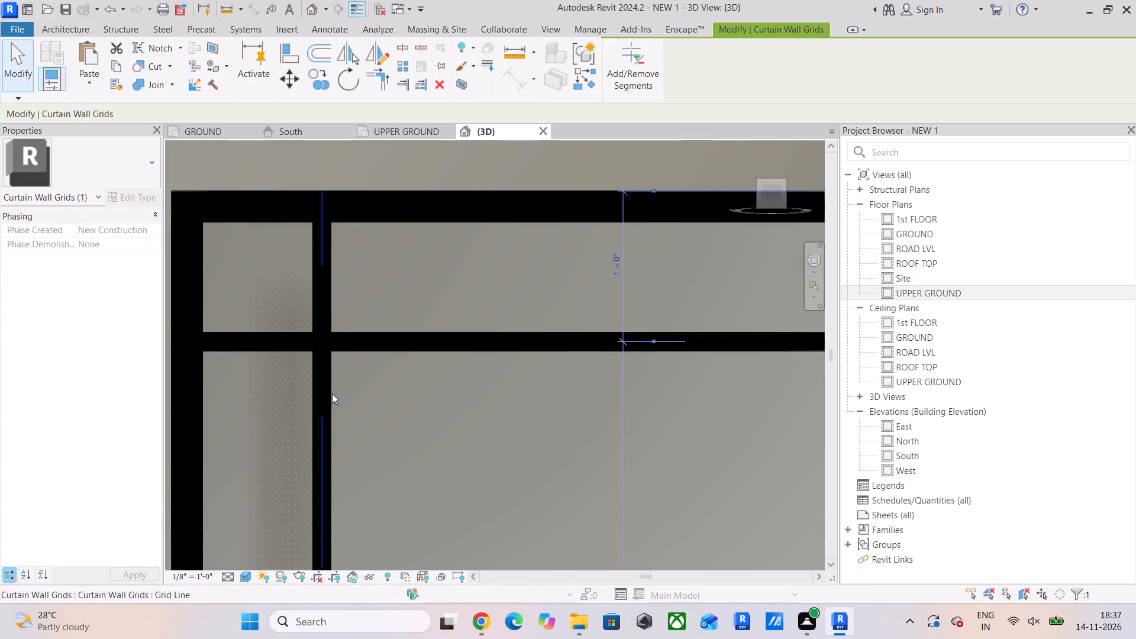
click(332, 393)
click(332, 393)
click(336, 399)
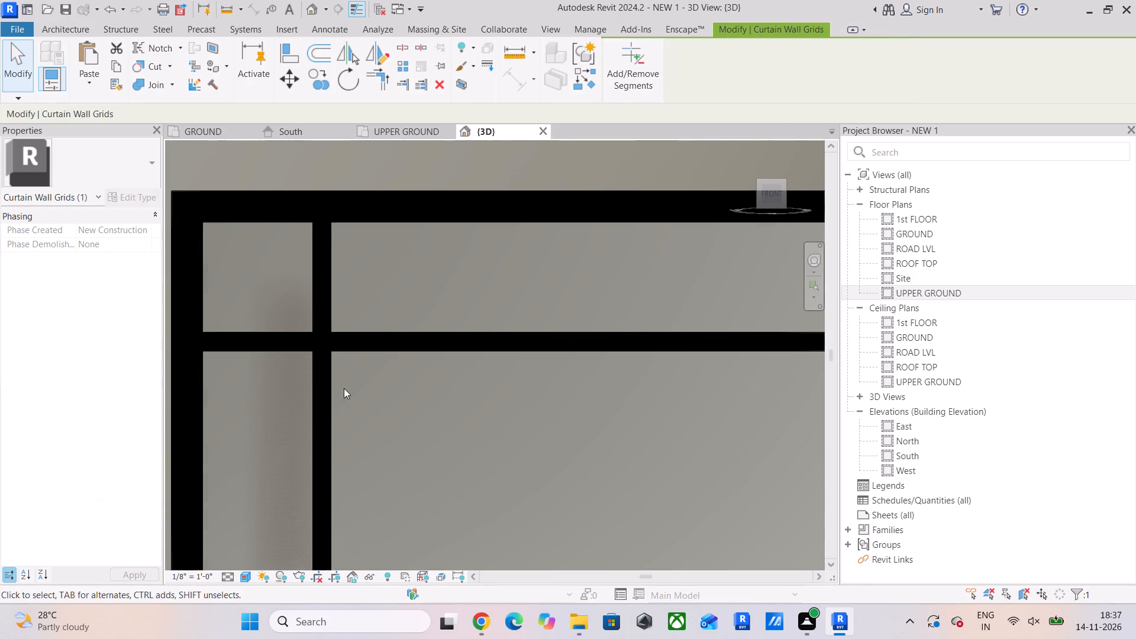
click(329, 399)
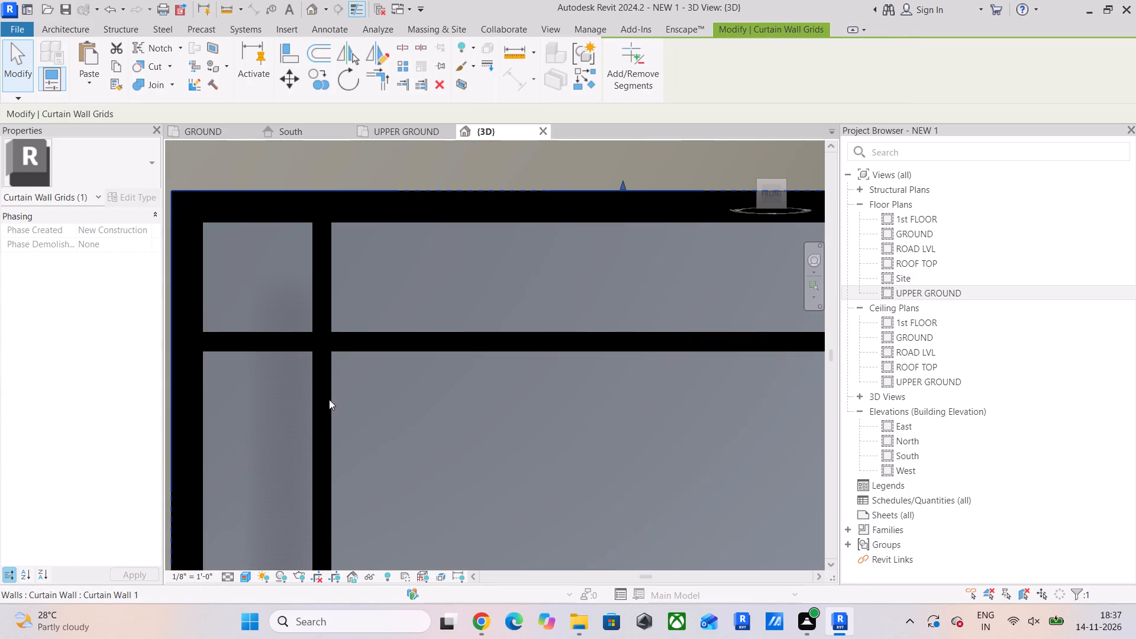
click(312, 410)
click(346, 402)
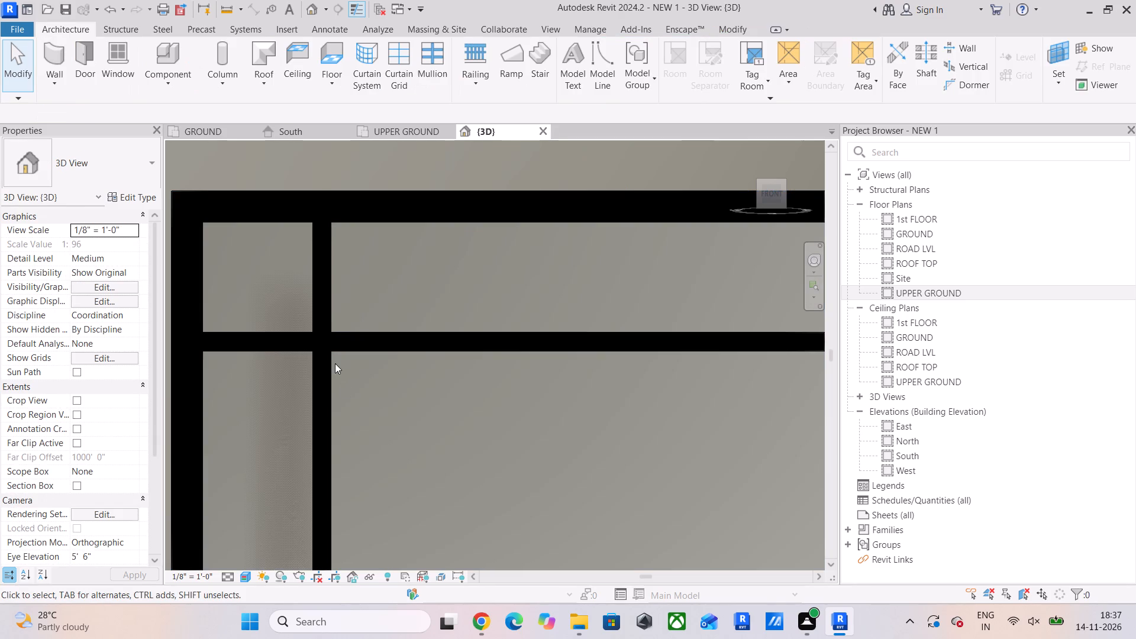
Replace the large central glazed panel of the balcony curtain wall with the Door-Curtain-Wall-Double-Storefront family, loaded from the English-Imperial Doors library folder.
click(305, 387)
key(Tab)
key(Tab)
key(Tab)
key(Tab)
key(Tab)
key(Tab)
key(Tab)
key(Tab)
key(Tab)
key(Tab)
key(Tab)
key(Tab)
key(Tab)
key(Tab)
key(Tab)
key(Tab)
key(Tab)
key(Tab)
key(Tab)
key(Tab)
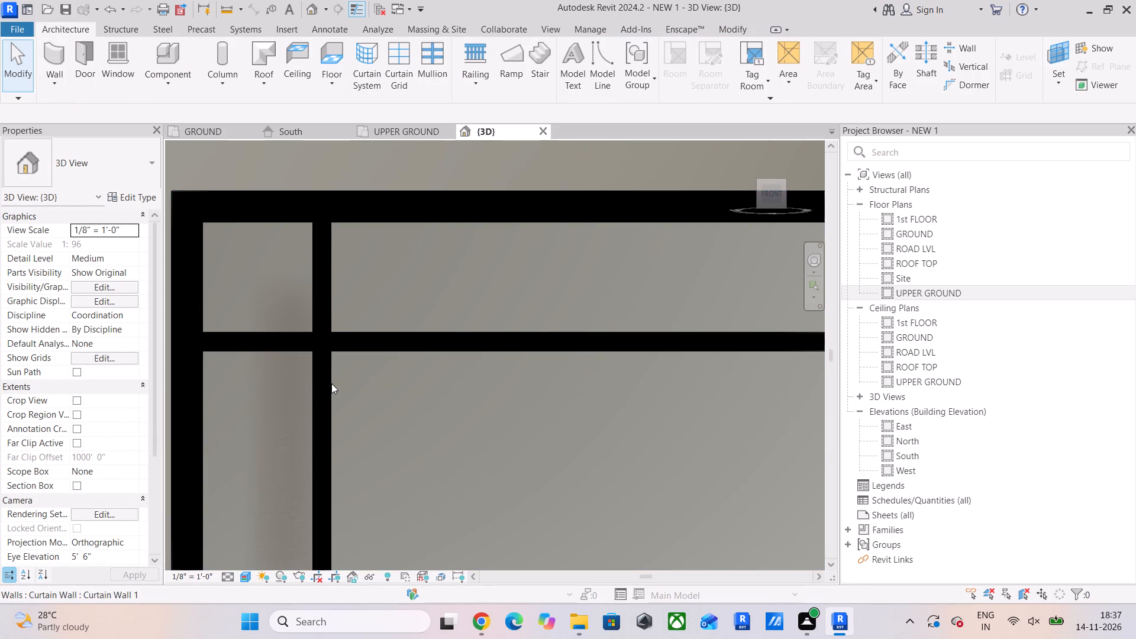
click(332, 378)
click(331, 380)
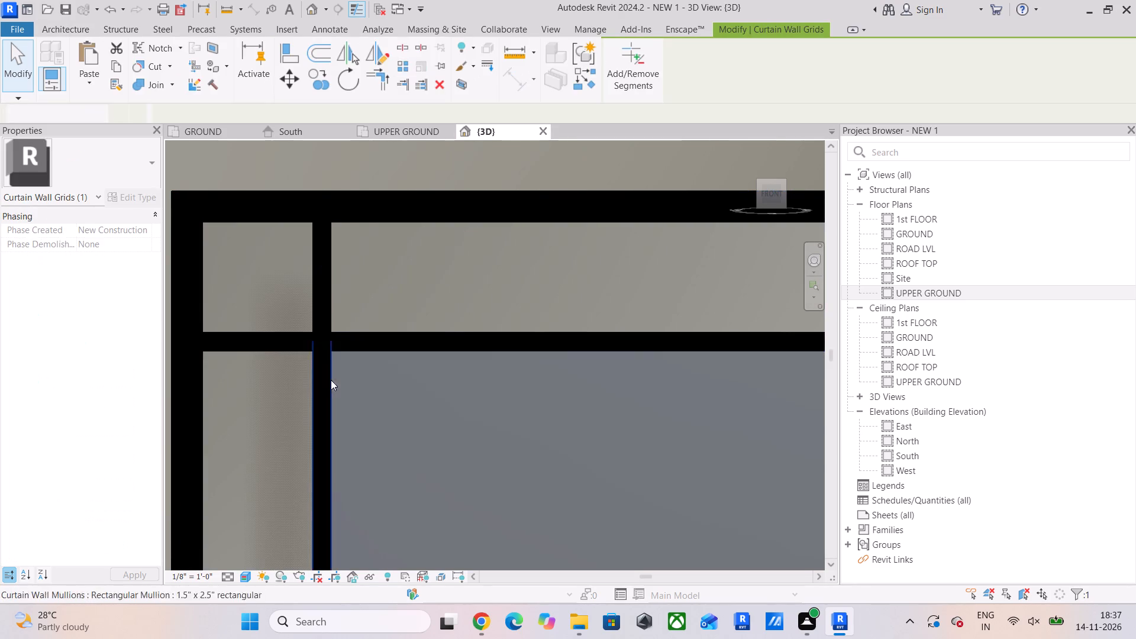
scroll(386, 380, down, 3)
middle_drag(390, 382, 288, 316)
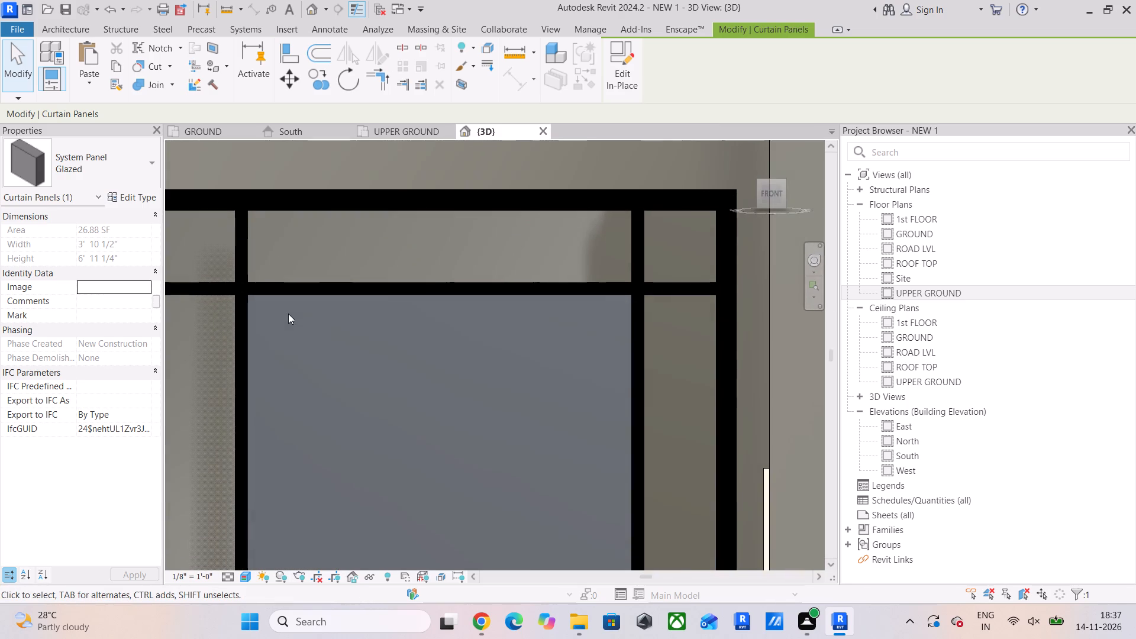
scroll(270, 322, down, 3)
click(140, 199)
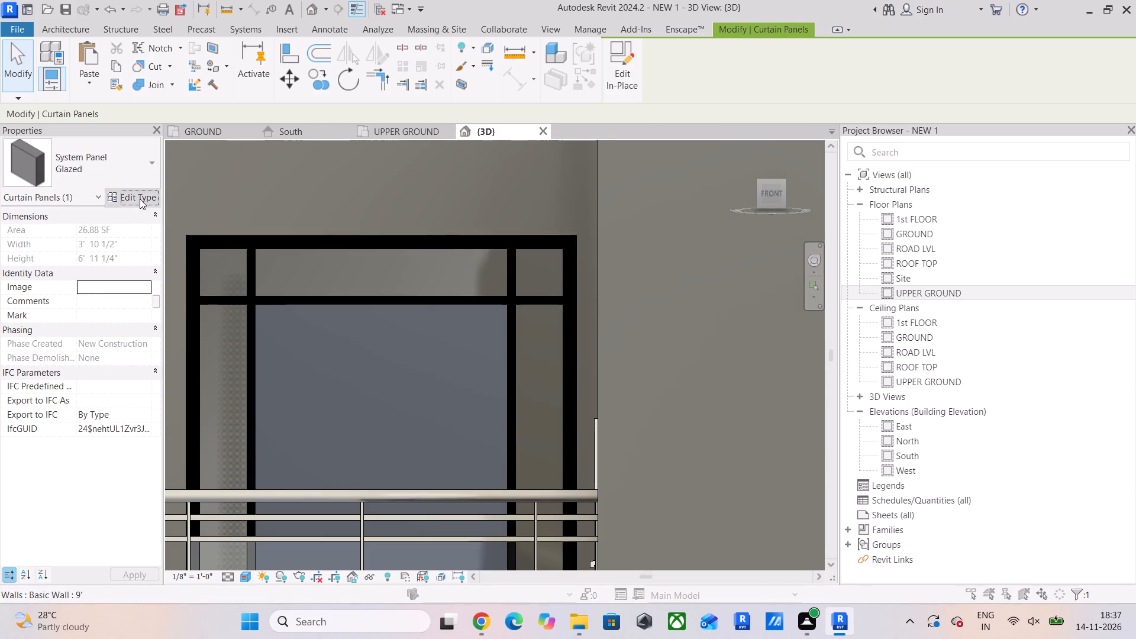
click(884, 96)
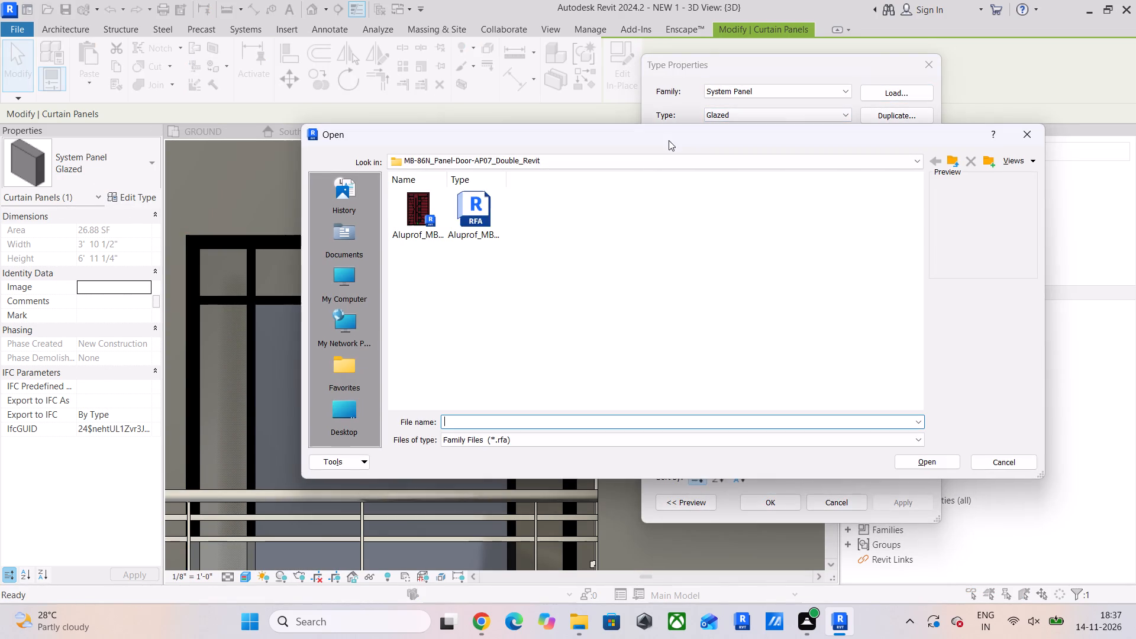
double_click(320, 275)
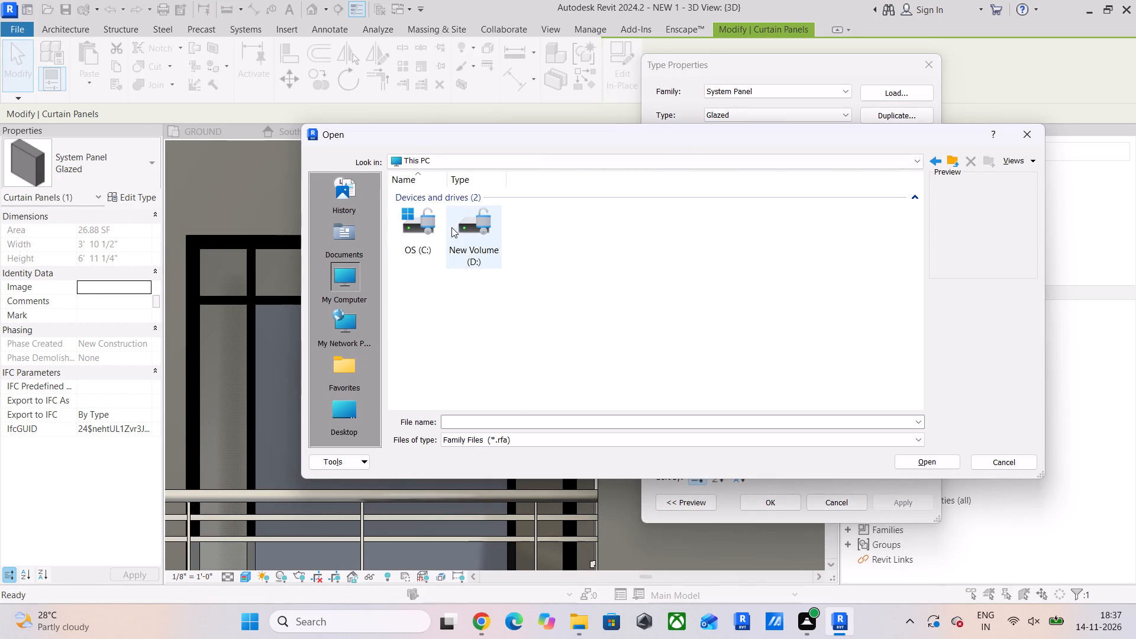
double_click(423, 227)
click(866, 203)
drag(866, 203, 852, 211)
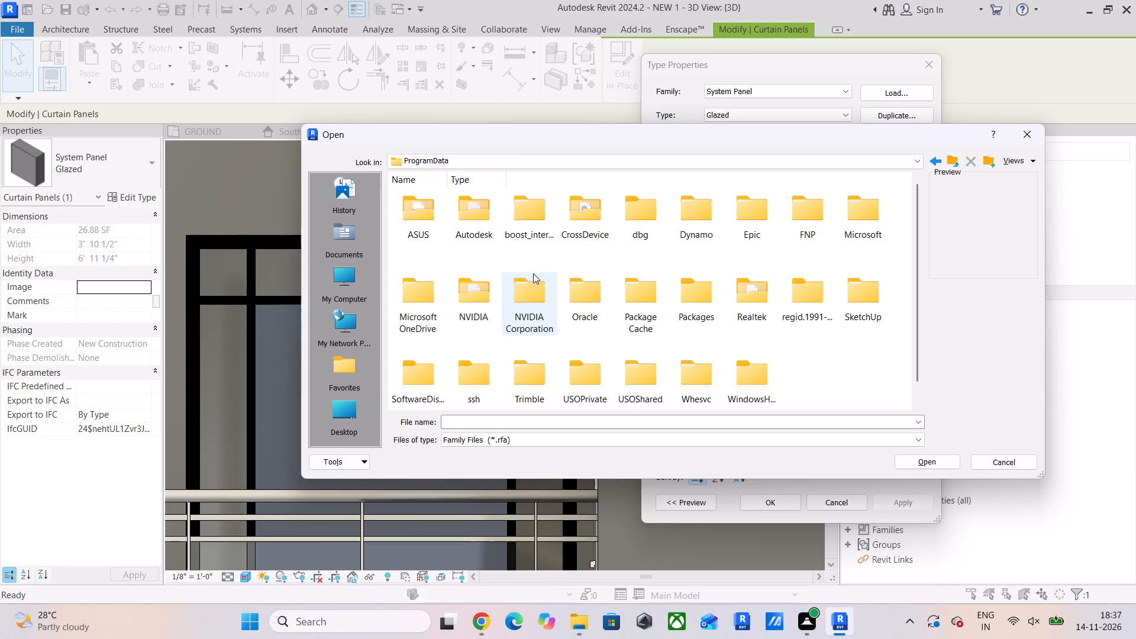
double_click(466, 228)
double_click(661, 373)
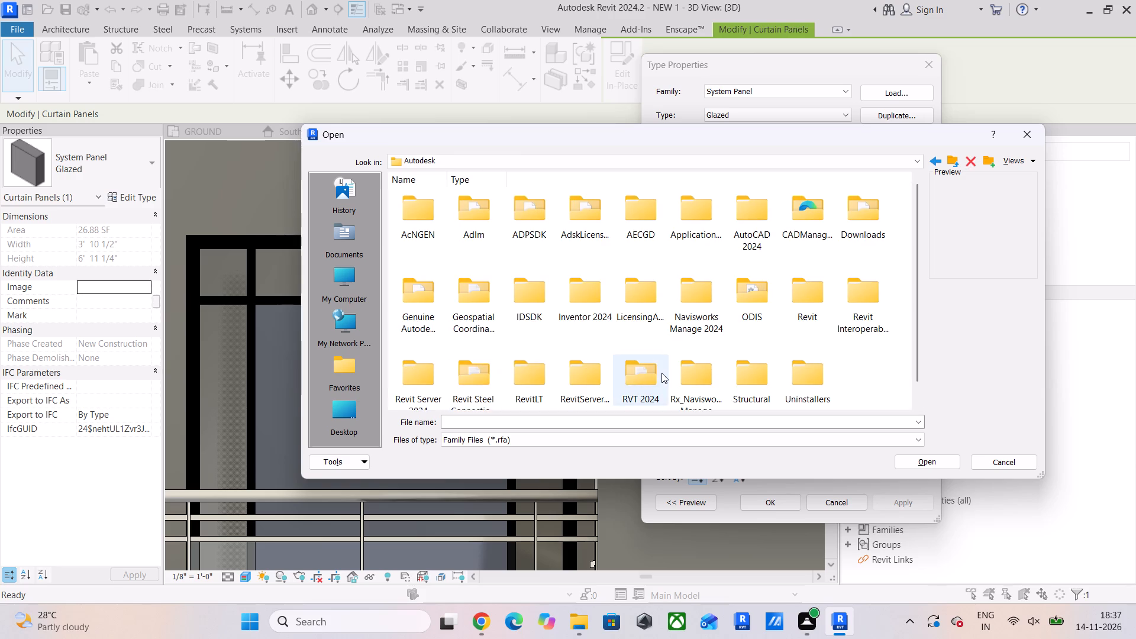
double_click(626, 203)
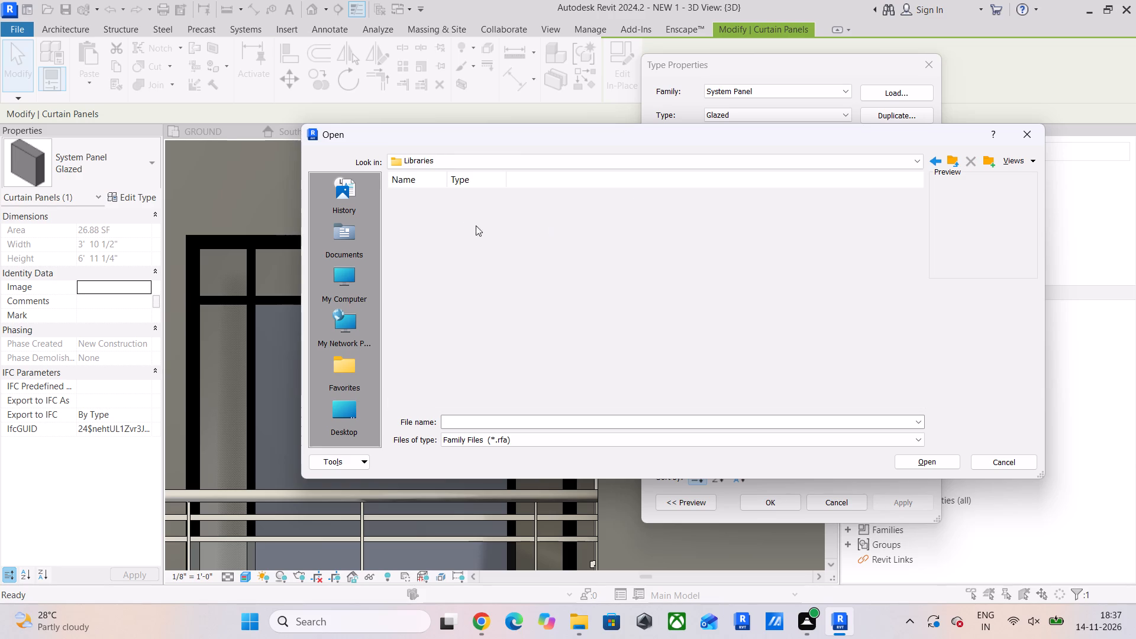
double_click(582, 211)
double_click(437, 214)
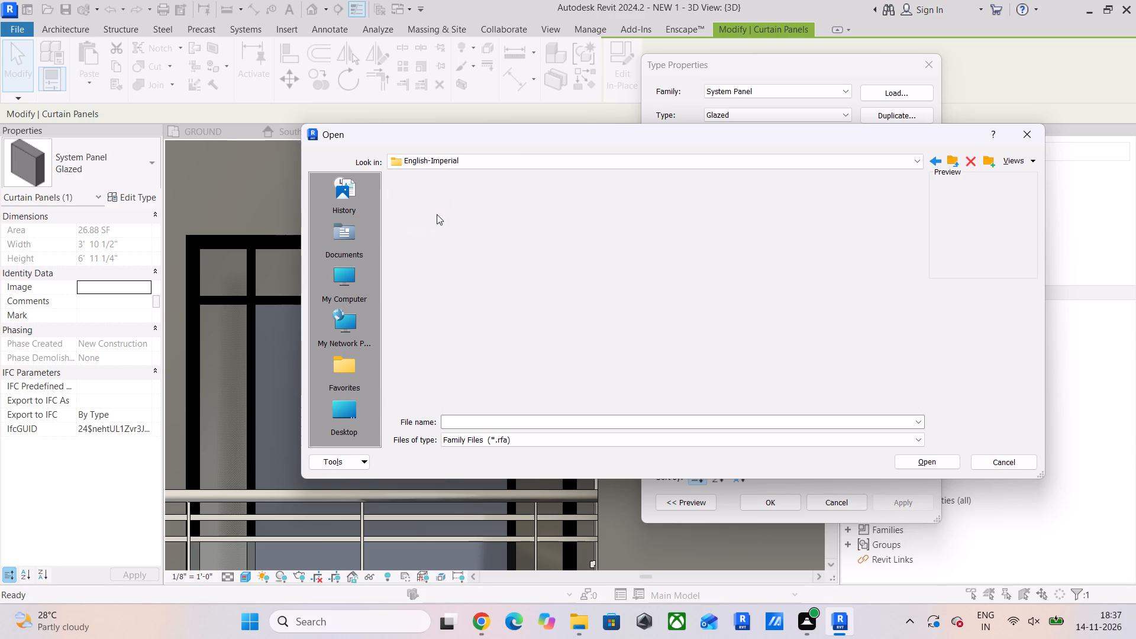
double_click(418, 292)
click(646, 217)
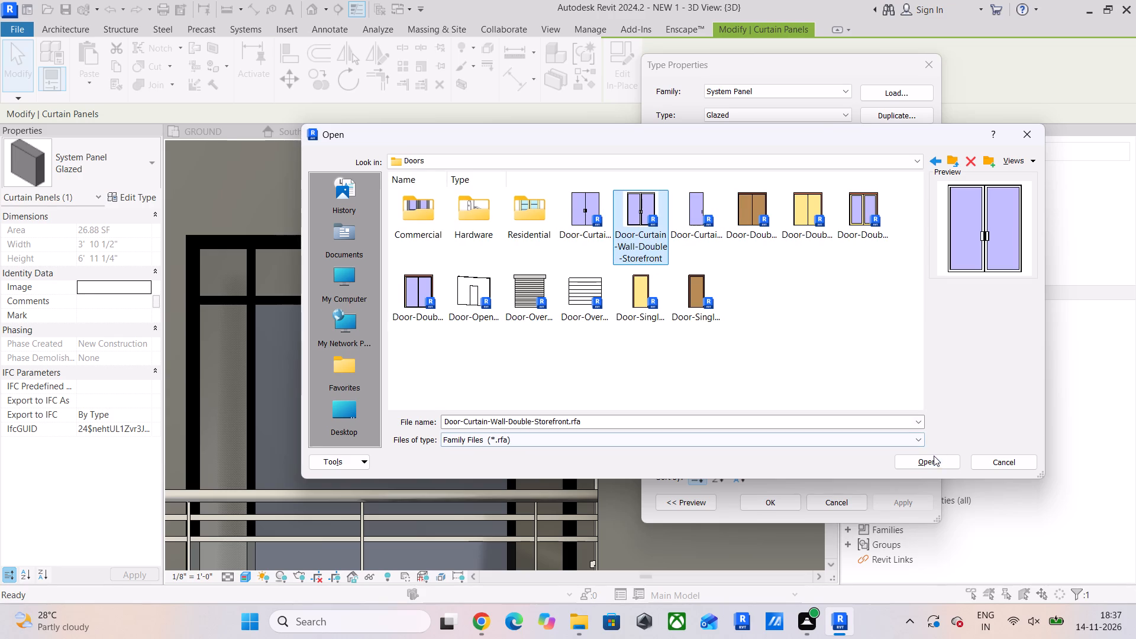
click(932, 459)
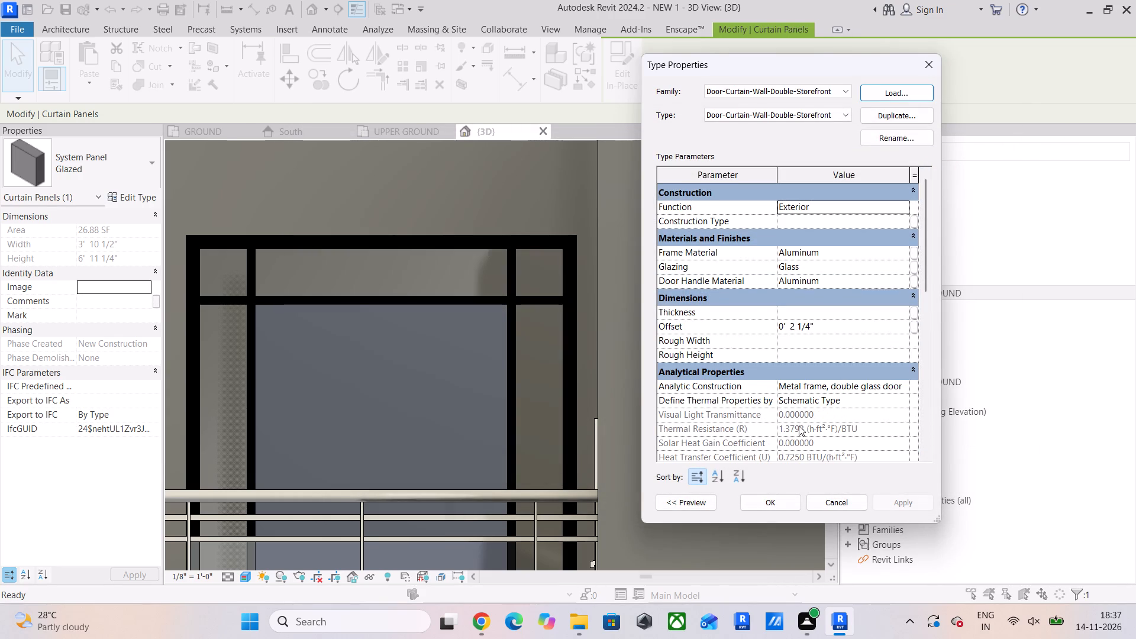
click(782, 499)
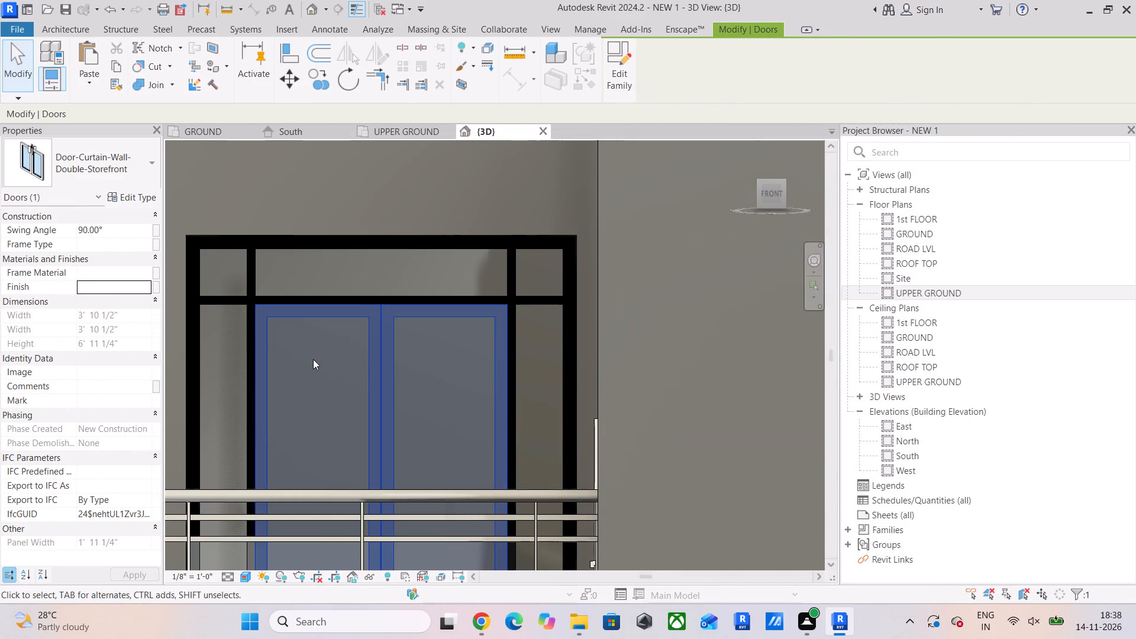
click(308, 382)
Set the frame material and door handle material of the double storefront door type to 0 BLCK.
middle_drag(308, 382, 369, 347)
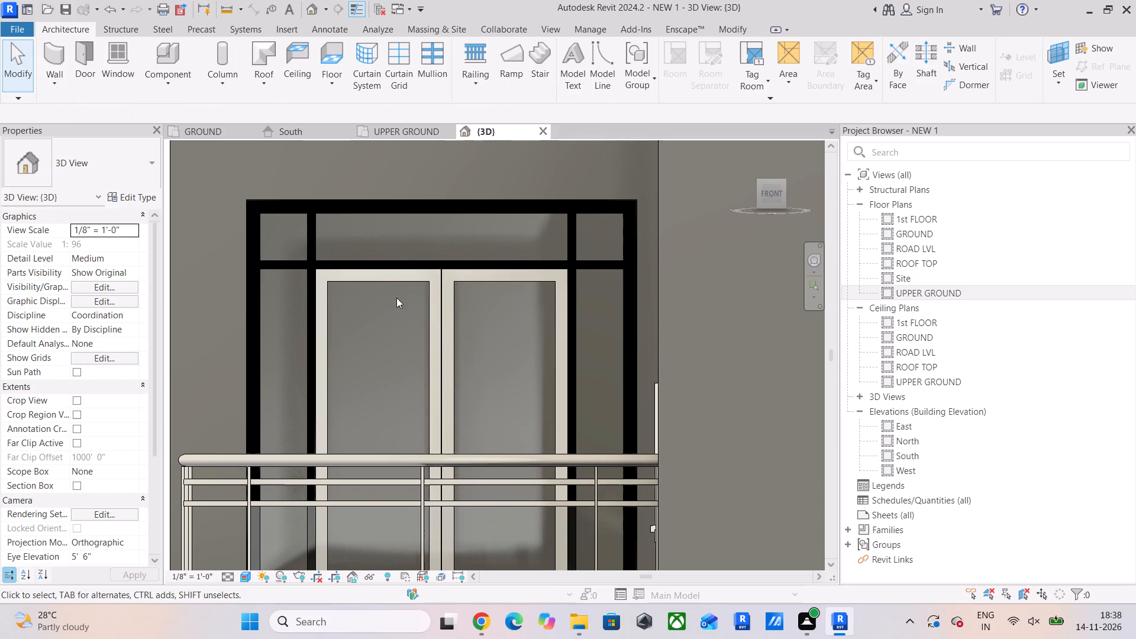
click(391, 278)
click(142, 199)
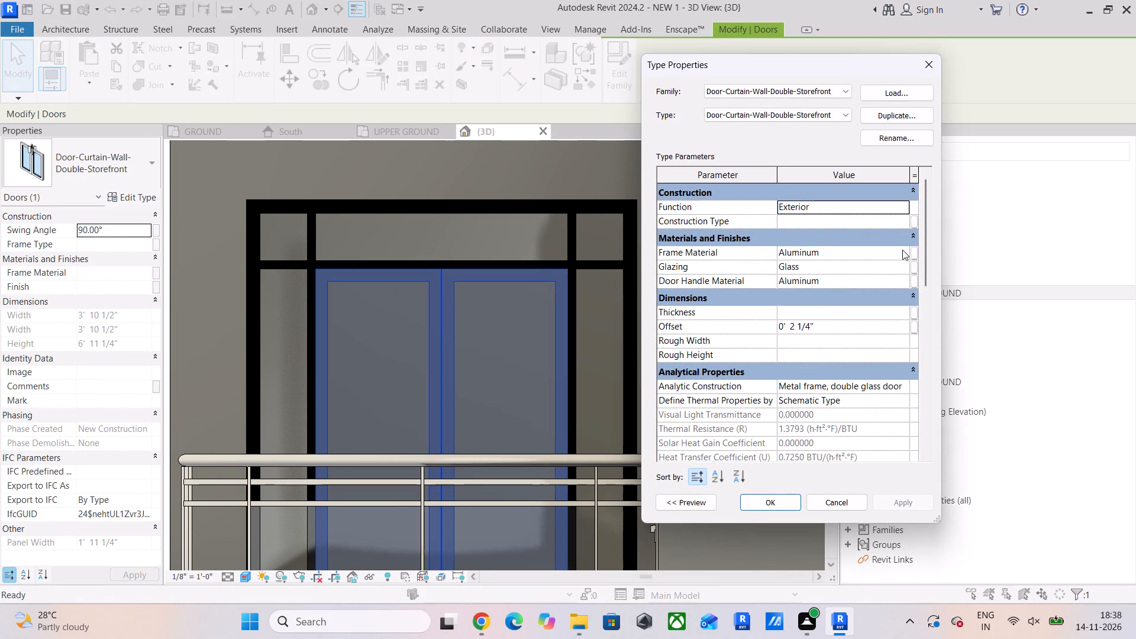
click(902, 249)
scroll(174, 316, down, 3)
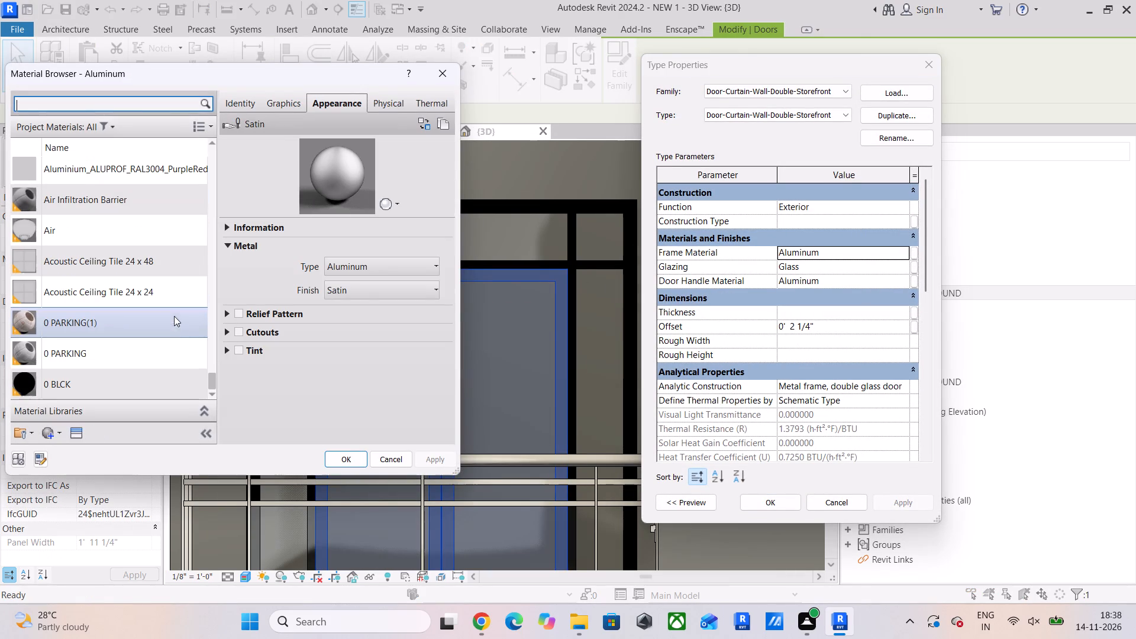
scroll(174, 316, down, 4)
click(118, 382)
click(346, 455)
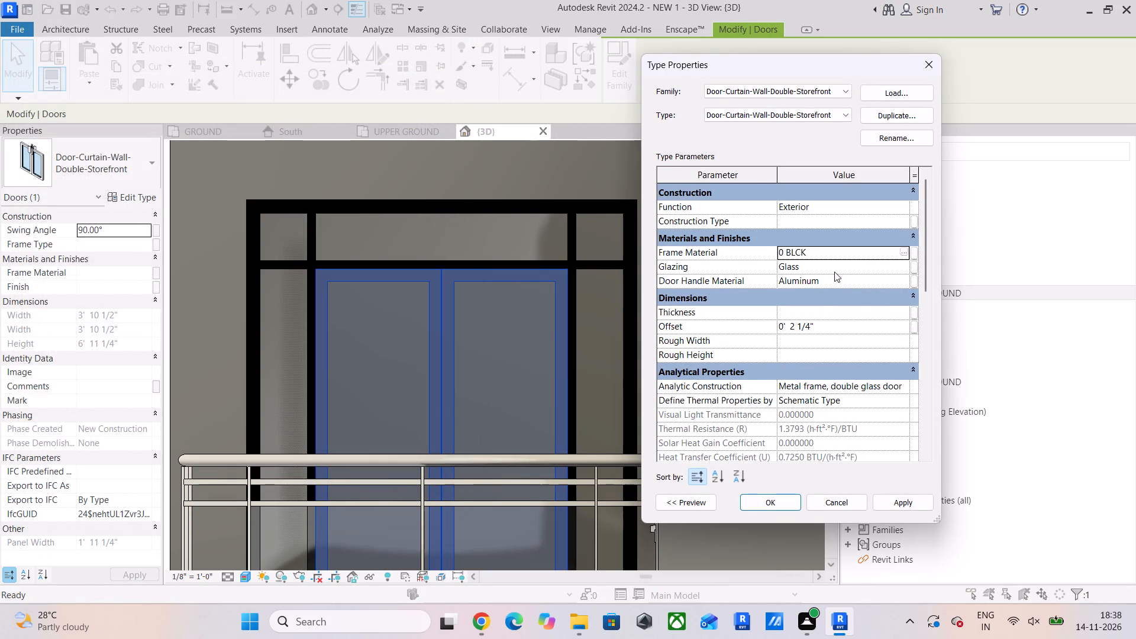
click(901, 284)
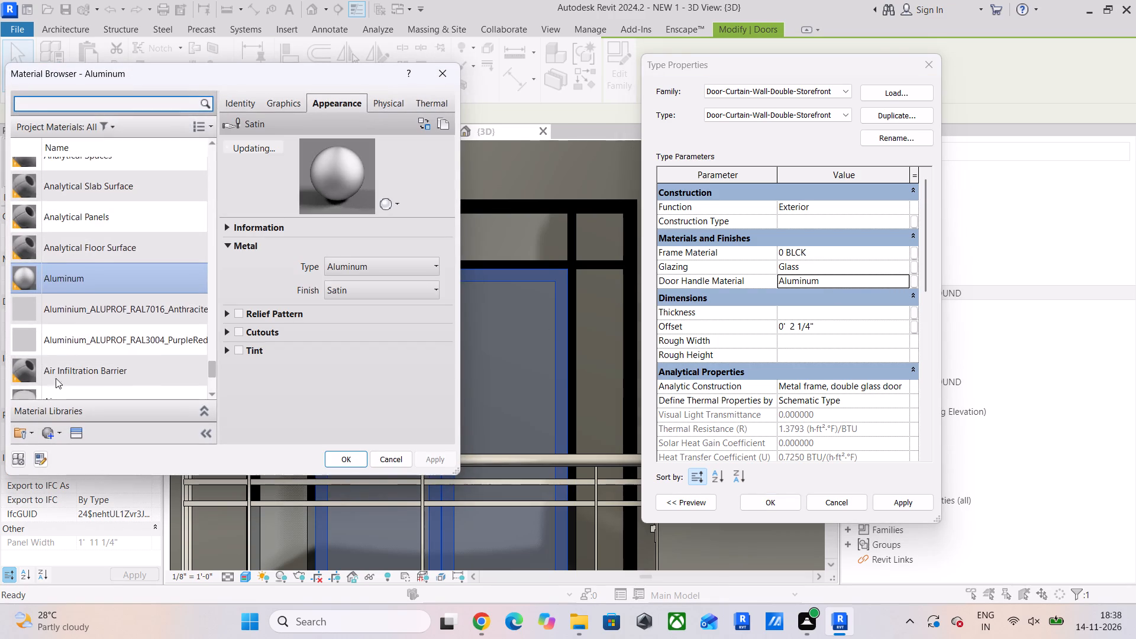
scroll(73, 333, down, 7)
click(79, 385)
click(346, 464)
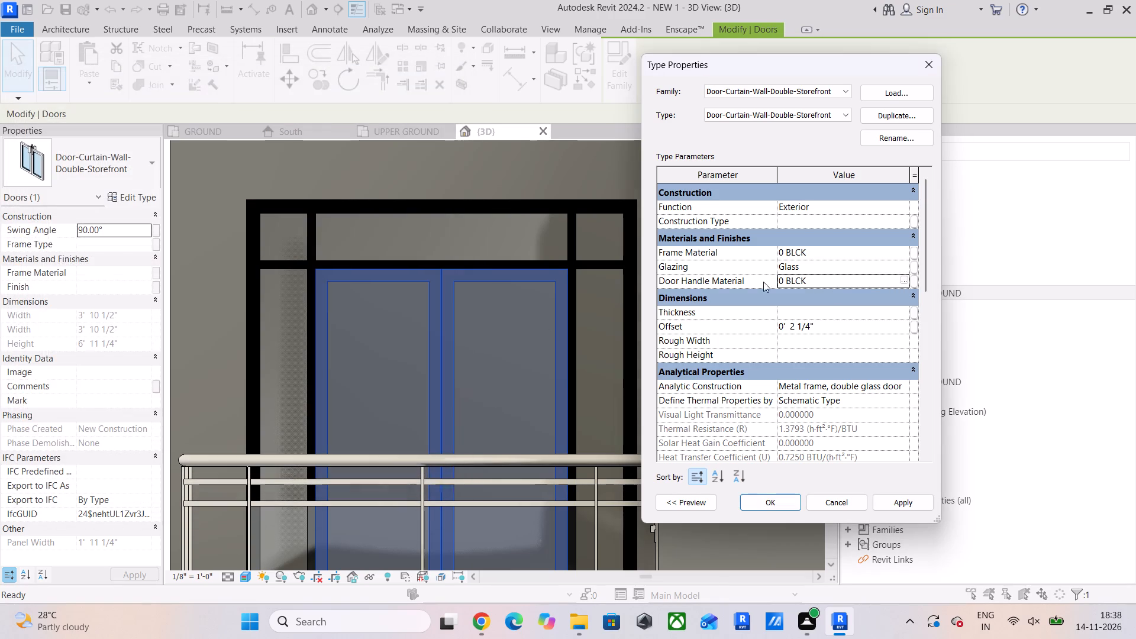
Set the double storefront door type's glazing material to Glass, Clear Glazing and apply the type changes.
click(900, 264)
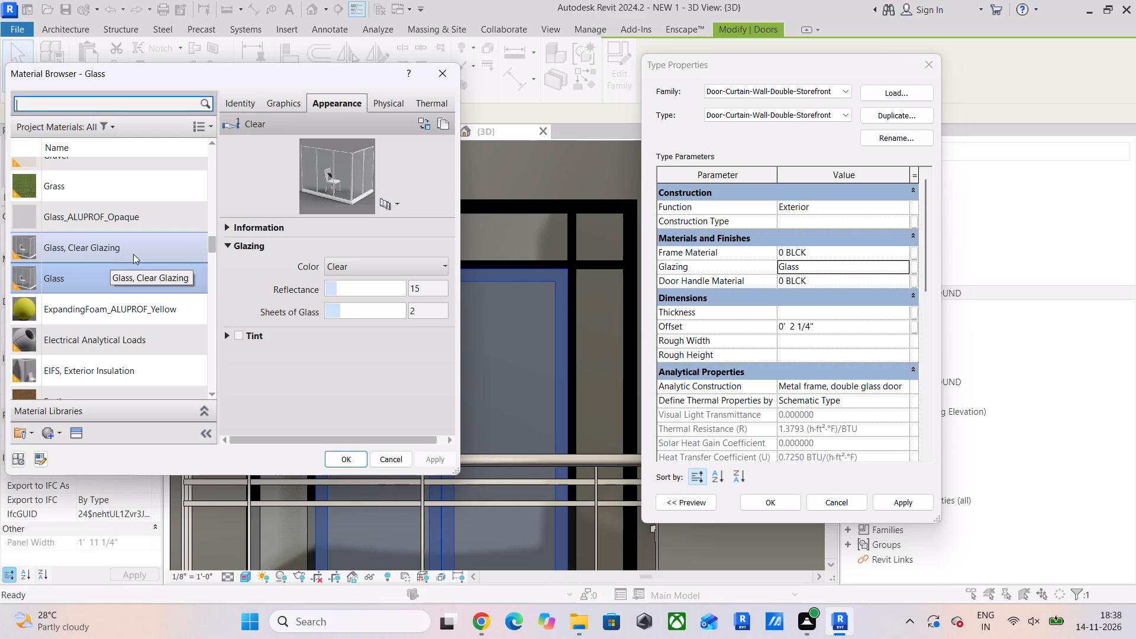
click(133, 254)
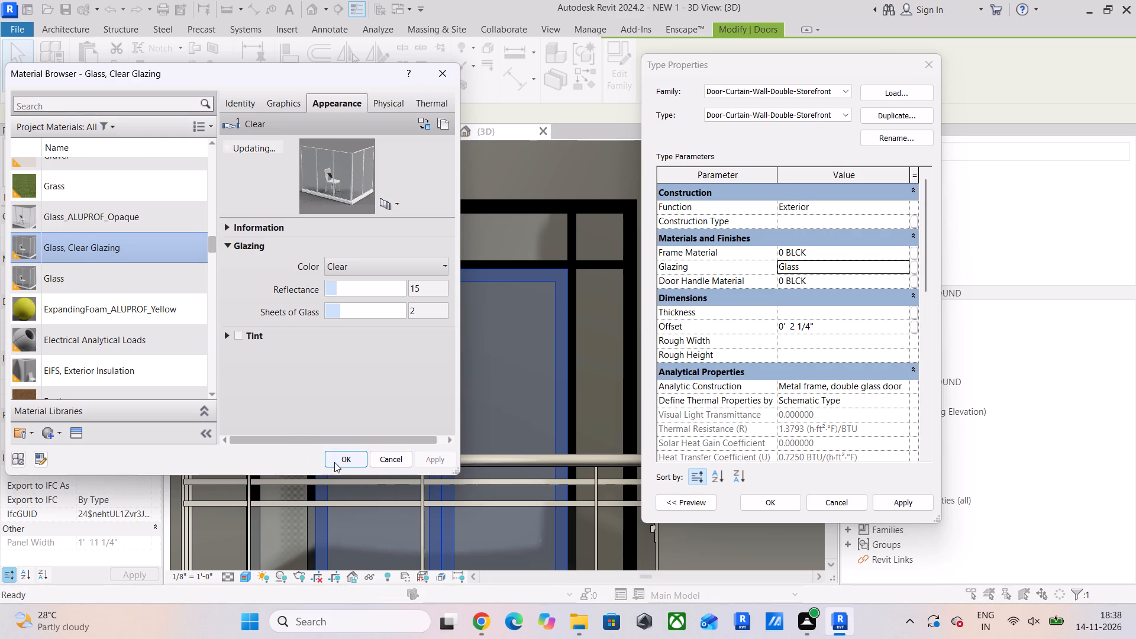
click(334, 462)
click(917, 508)
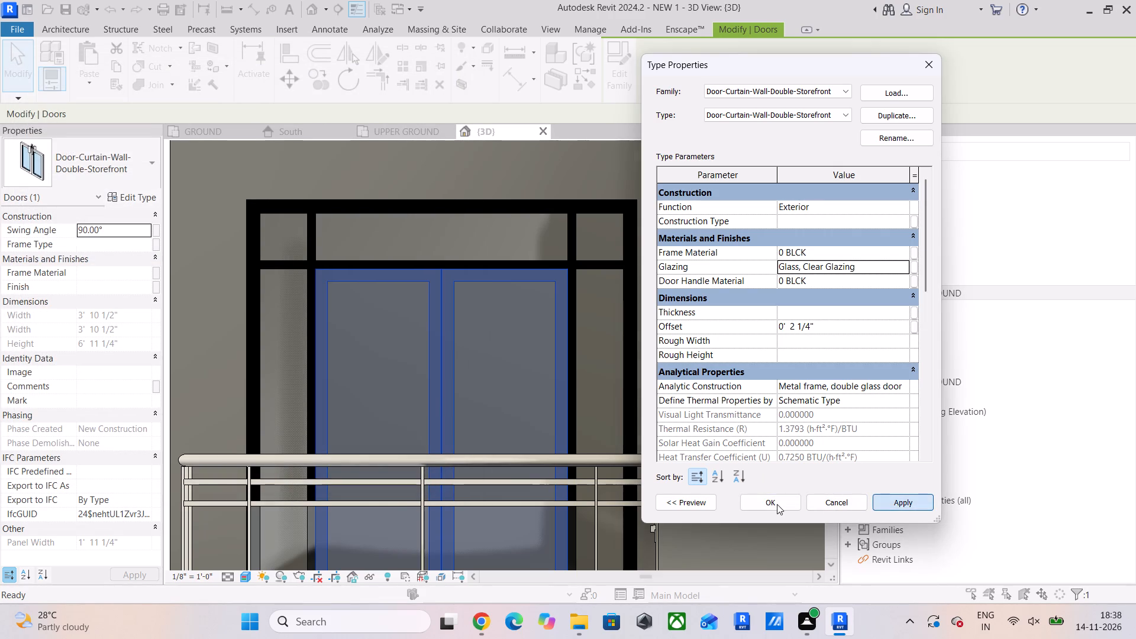
click(777, 504)
click(713, 326)
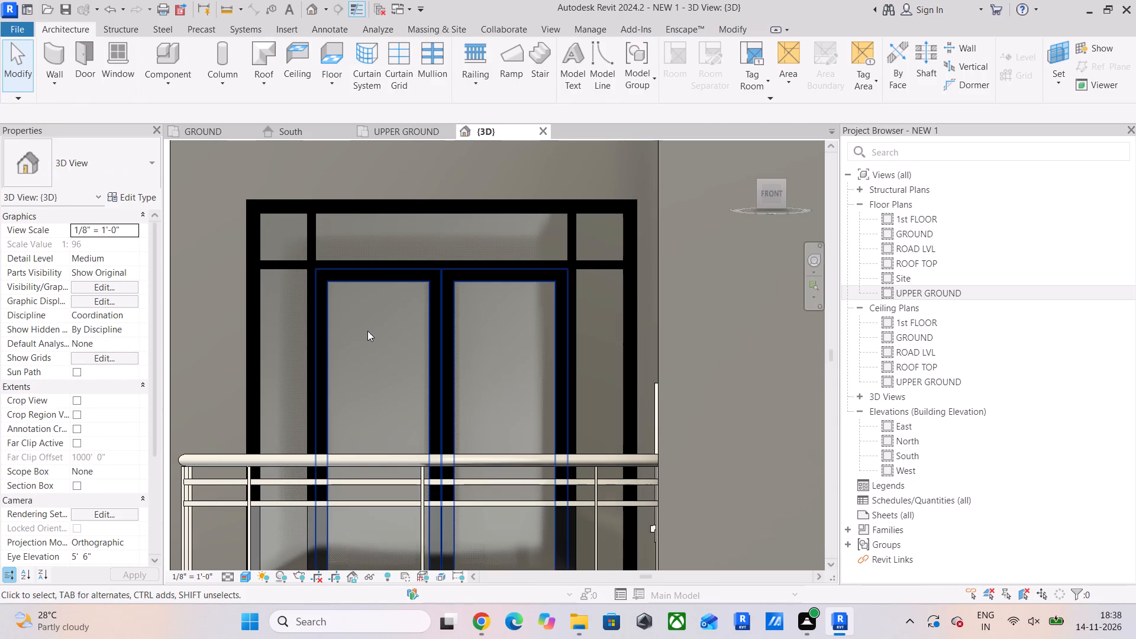
Examine the balcony's storefront door, mullions and railing from several angles in 3D, and look over the GROUND floor plan.
middle_drag(367, 331, 438, 260)
scroll(459, 289, down, 4)
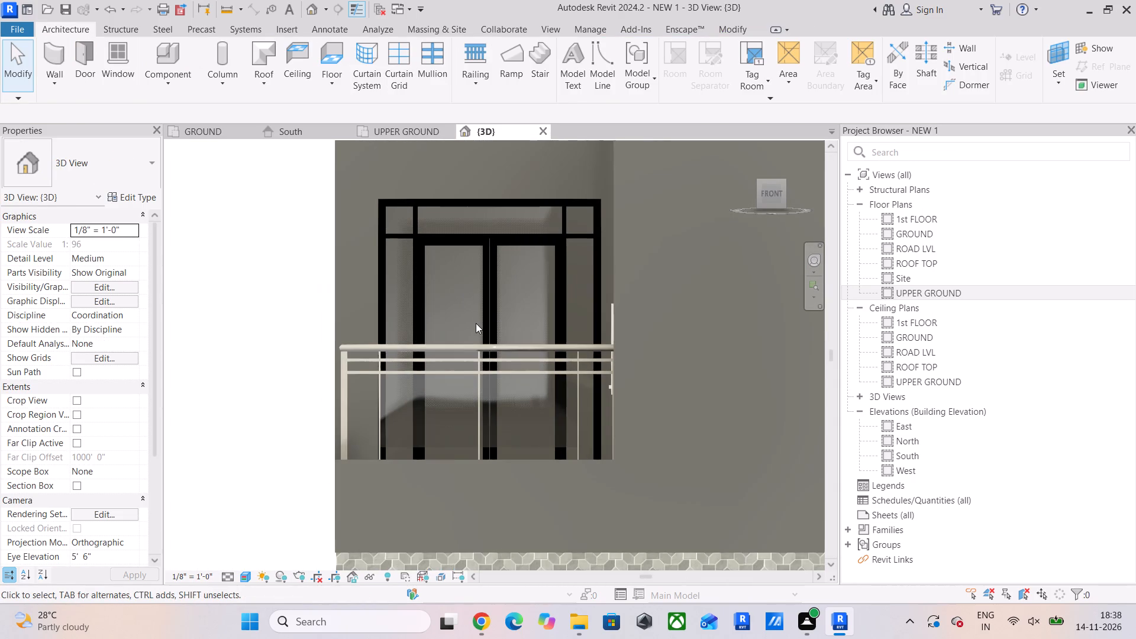
shift+middle_drag(520, 315, 453, 379)
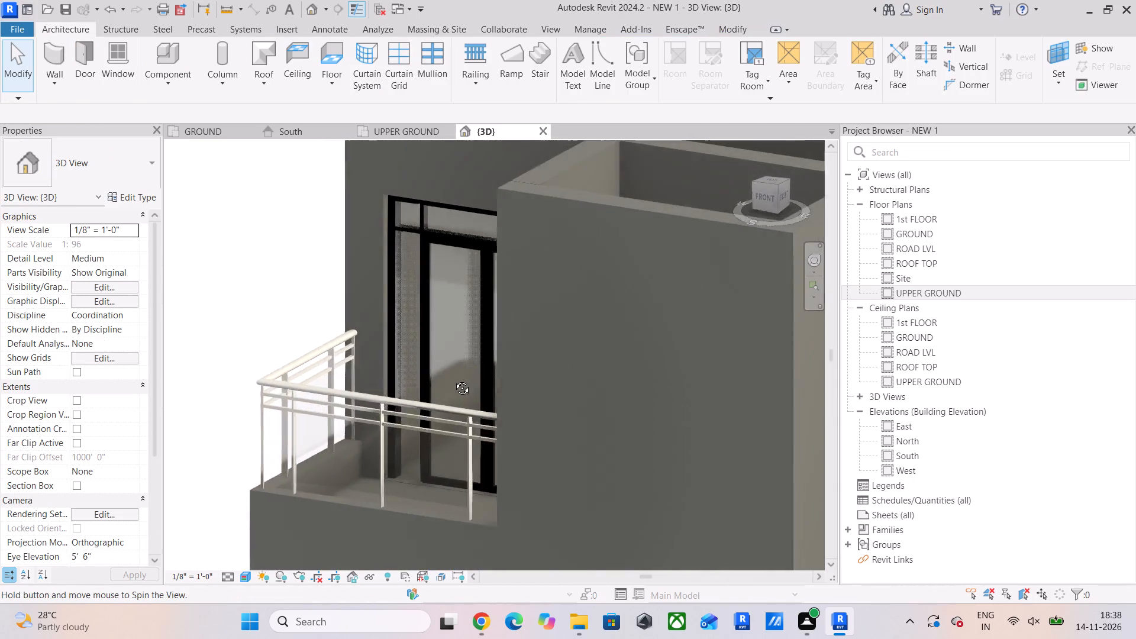
shift+middle_drag(453, 379, 466, 322)
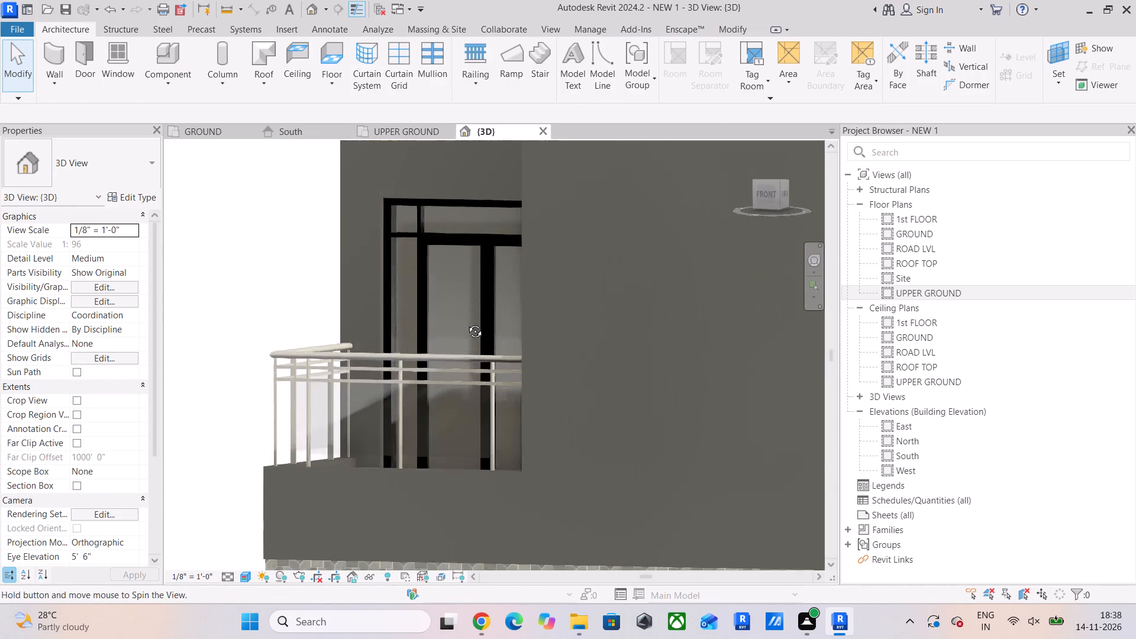
shift+middle_drag(466, 322, 466, 319)
scroll(396, 256, up, 6)
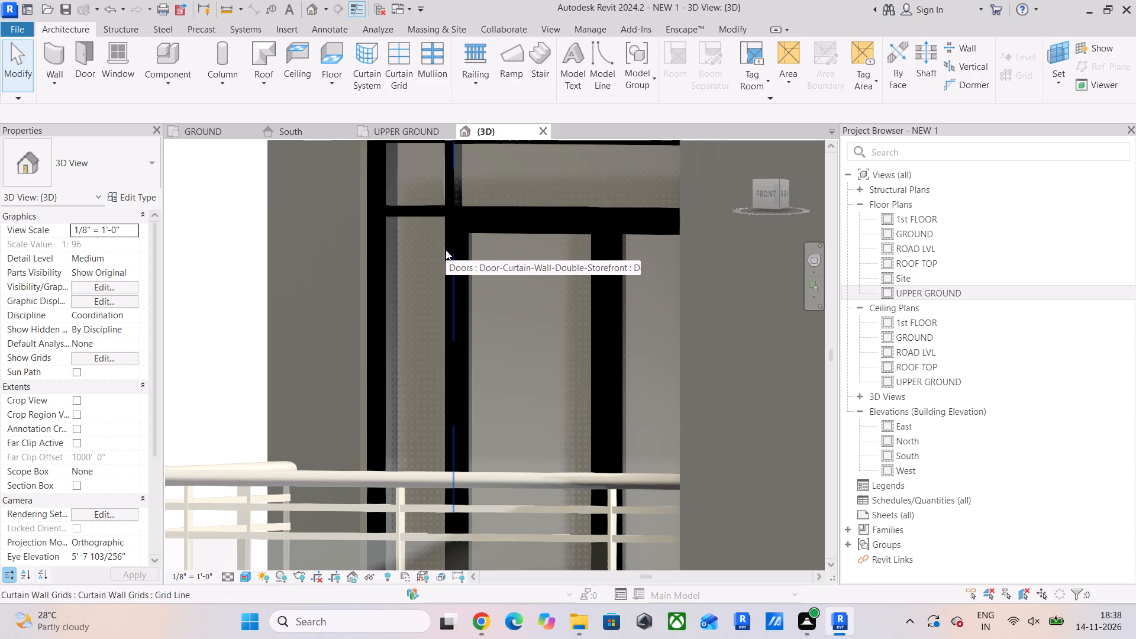
scroll(446, 251, down, 7)
shift+scroll(435, 235, up, 1)
shift+middle_drag(437, 236, 532, 249)
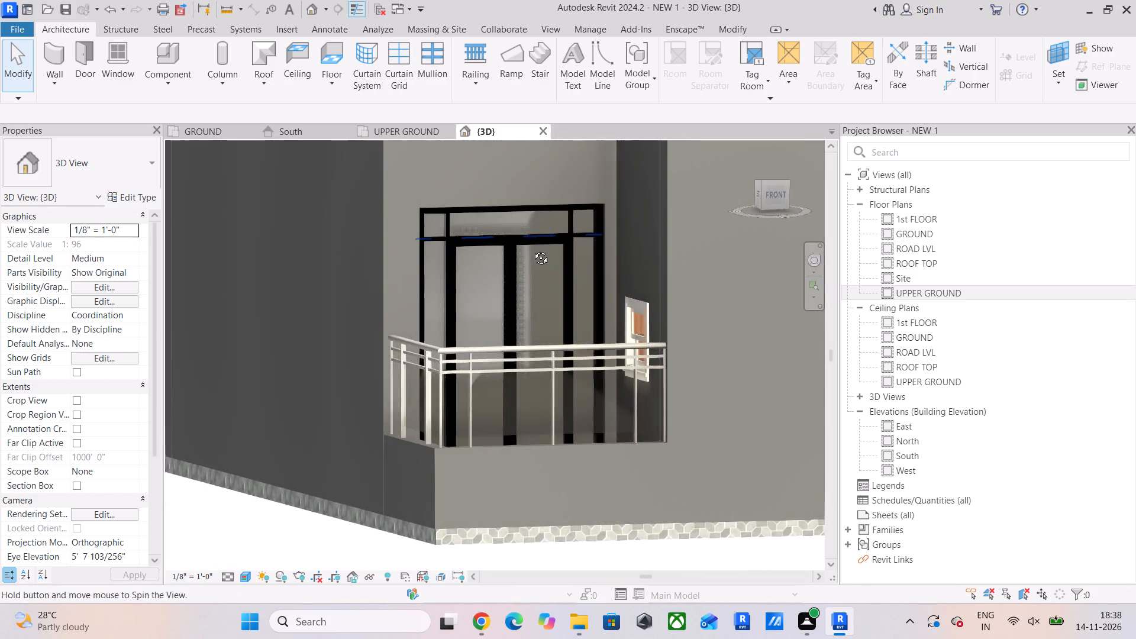
shift+middle_drag(532, 249, 485, 247)
scroll(371, 200, up, 4)
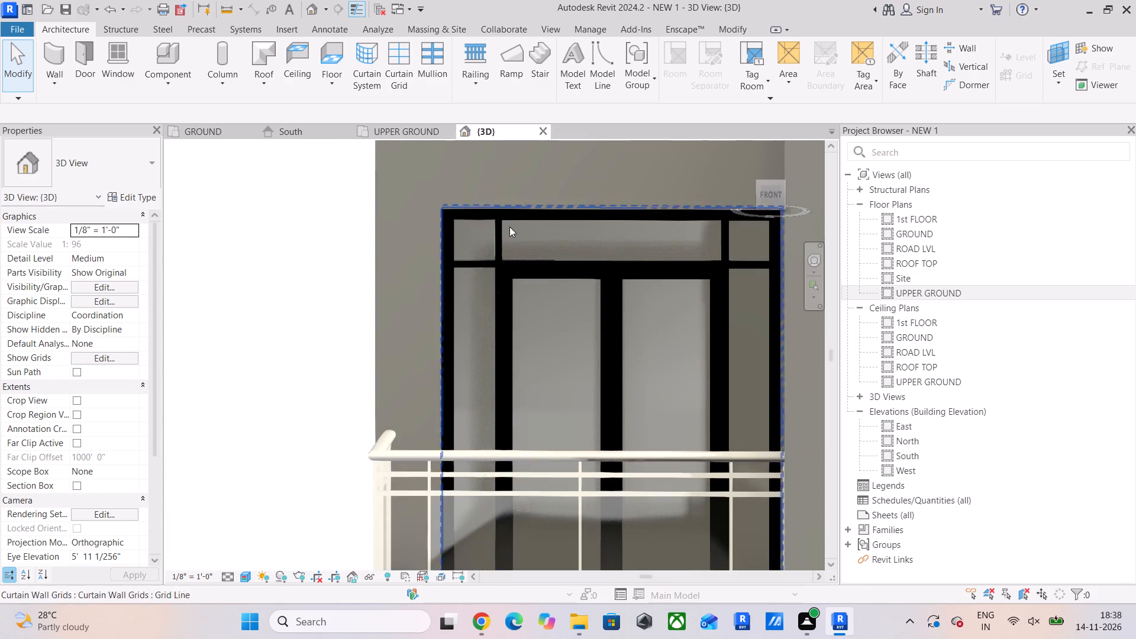
scroll(509, 226, up, 5)
scroll(510, 225, down, 6)
scroll(477, 254, up, 8)
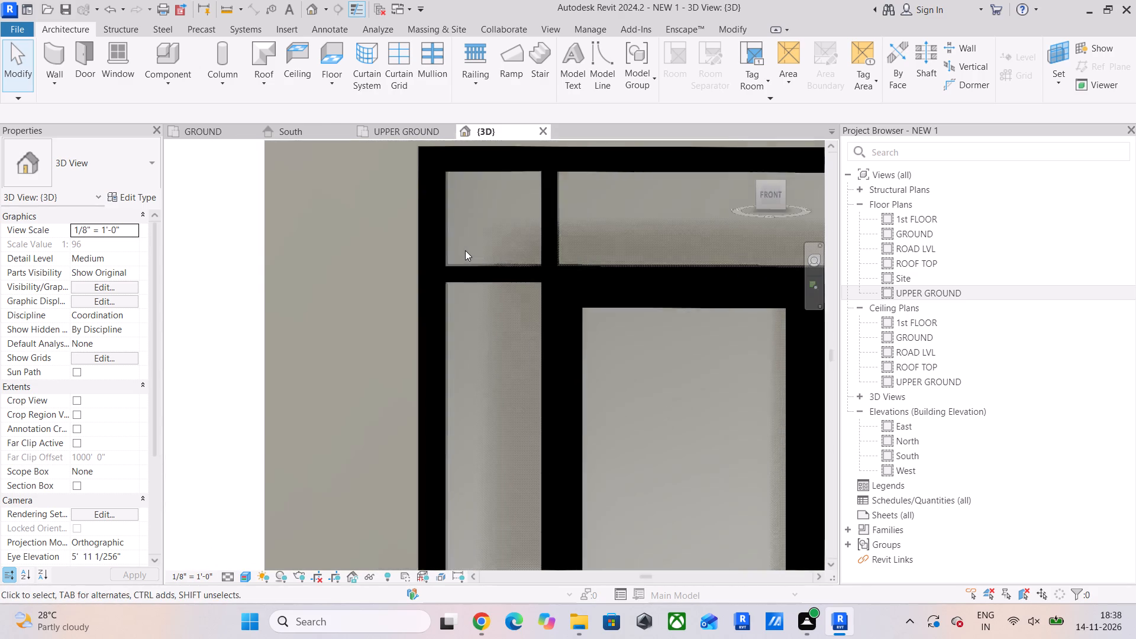
scroll(465, 250, up, 5)
scroll(465, 250, down, 20)
shift+middle_drag(515, 317, 573, 373)
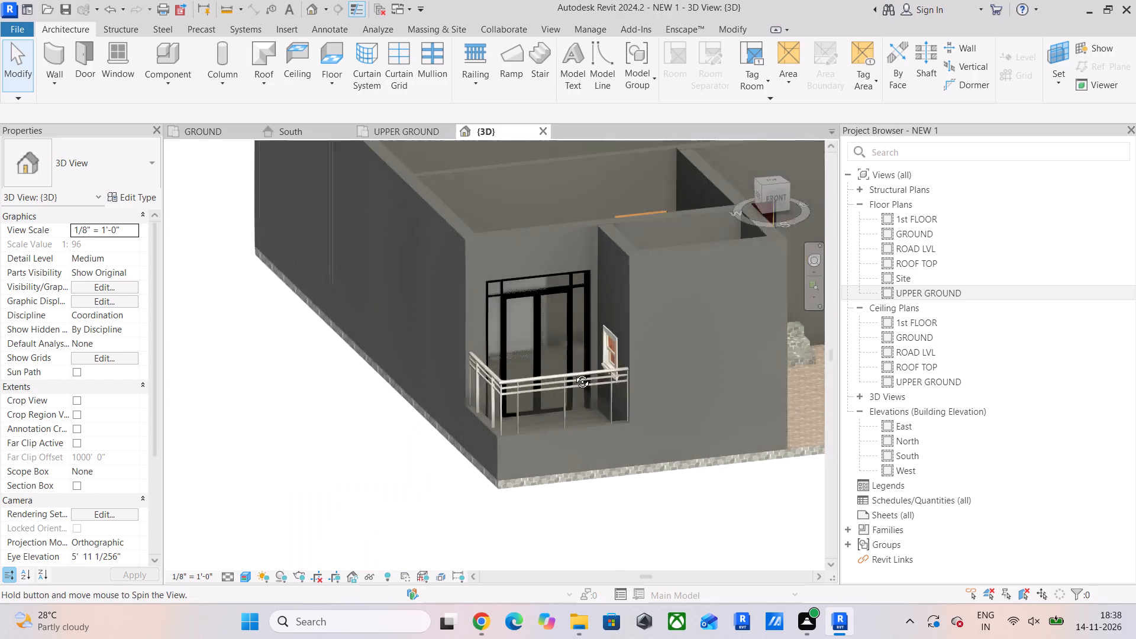
shift+middle_drag(573, 373, 457, 405)
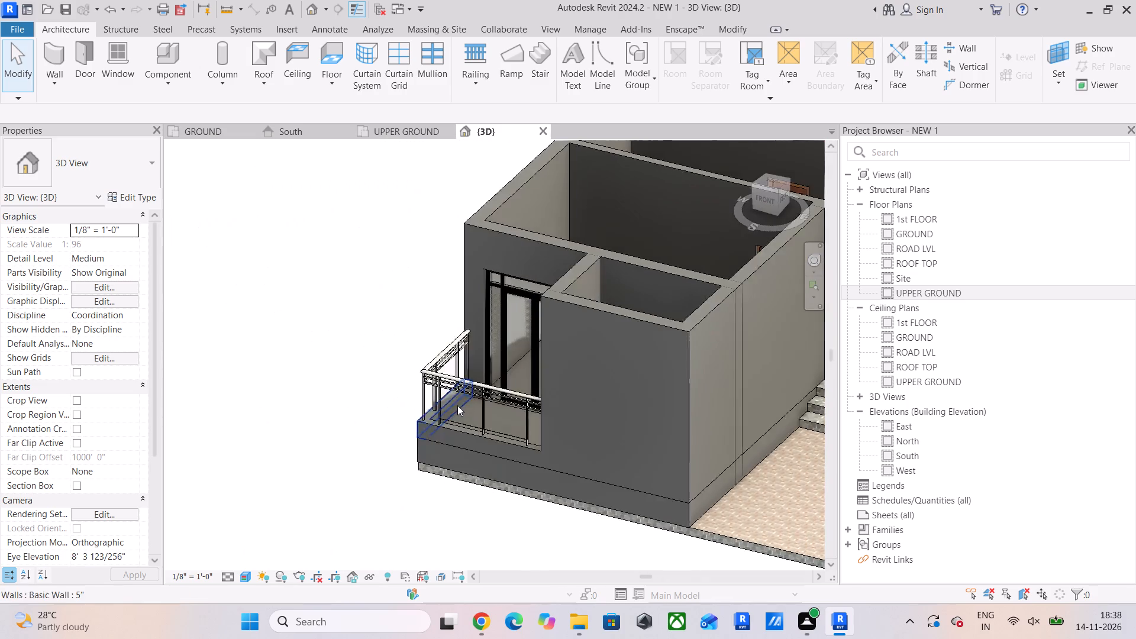
scroll(477, 399, down, 5)
middle_drag(550, 402, 444, 402)
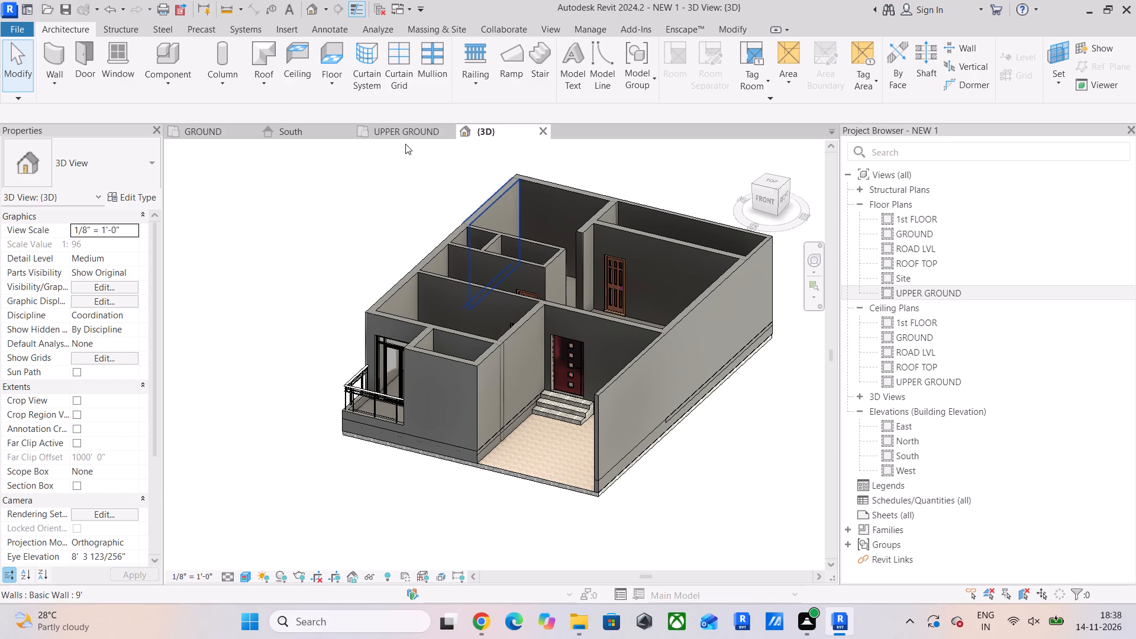
click(212, 128)
scroll(712, 301, down, 3)
middle_drag(688, 307, 566, 323)
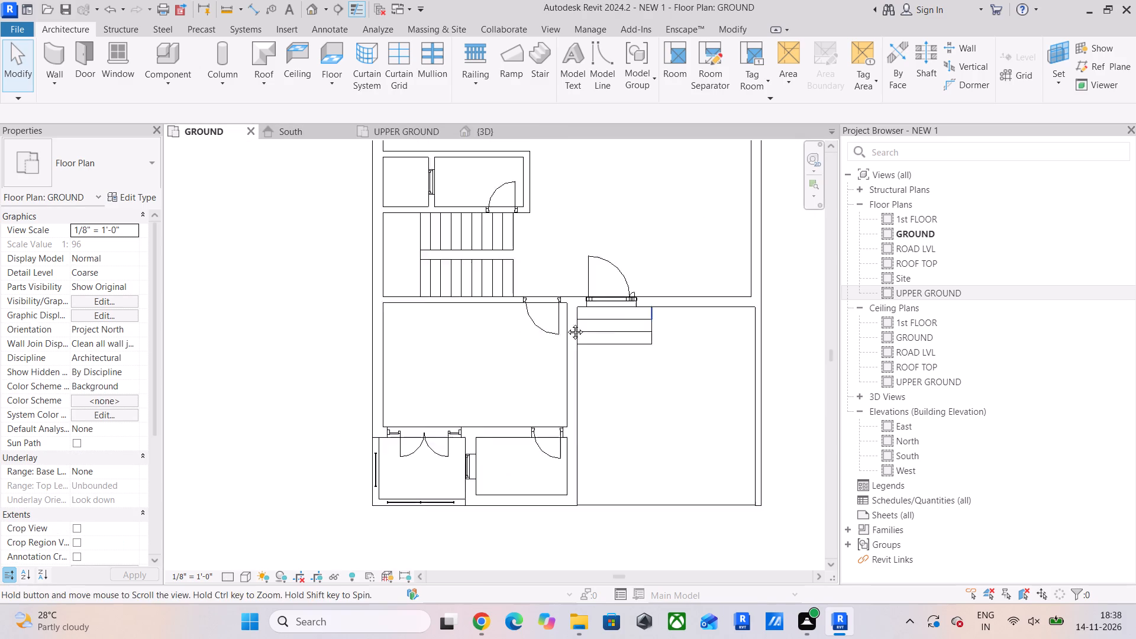
middle_drag(566, 323, 476, 324)
On the UPPER GROUND plan, draw a Curtain Wall 1 segment about 6' long in the wall beside the main entrance door and steps.
click(386, 130)
scroll(514, 337, down, 4)
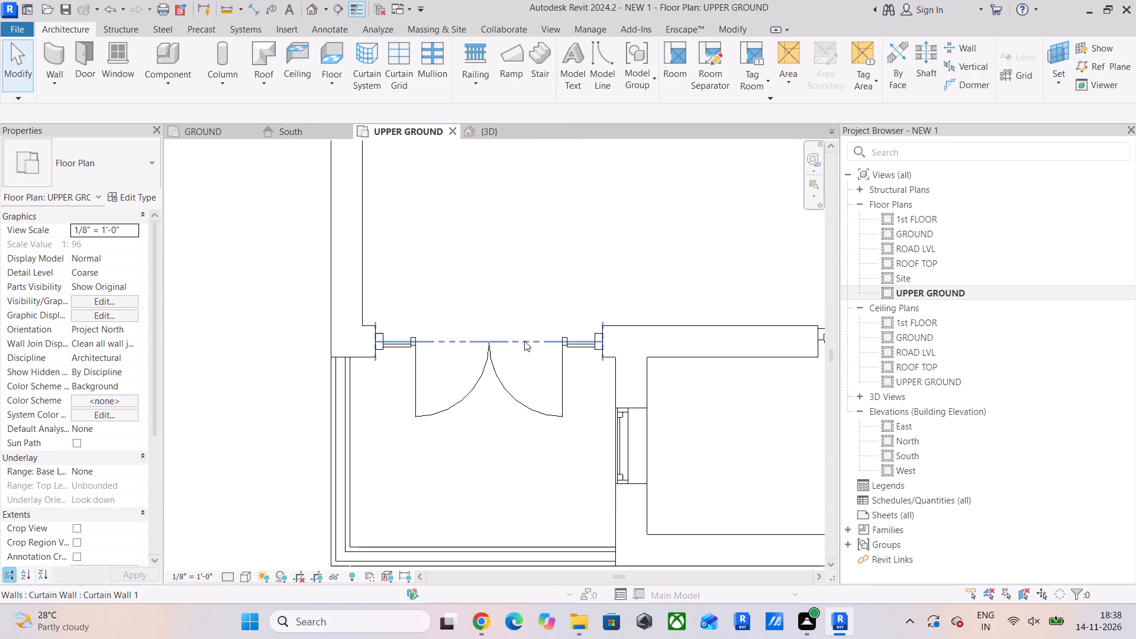
middle_drag(541, 344, 393, 355)
scroll(425, 355, down, 5)
middle_drag(442, 354, 341, 353)
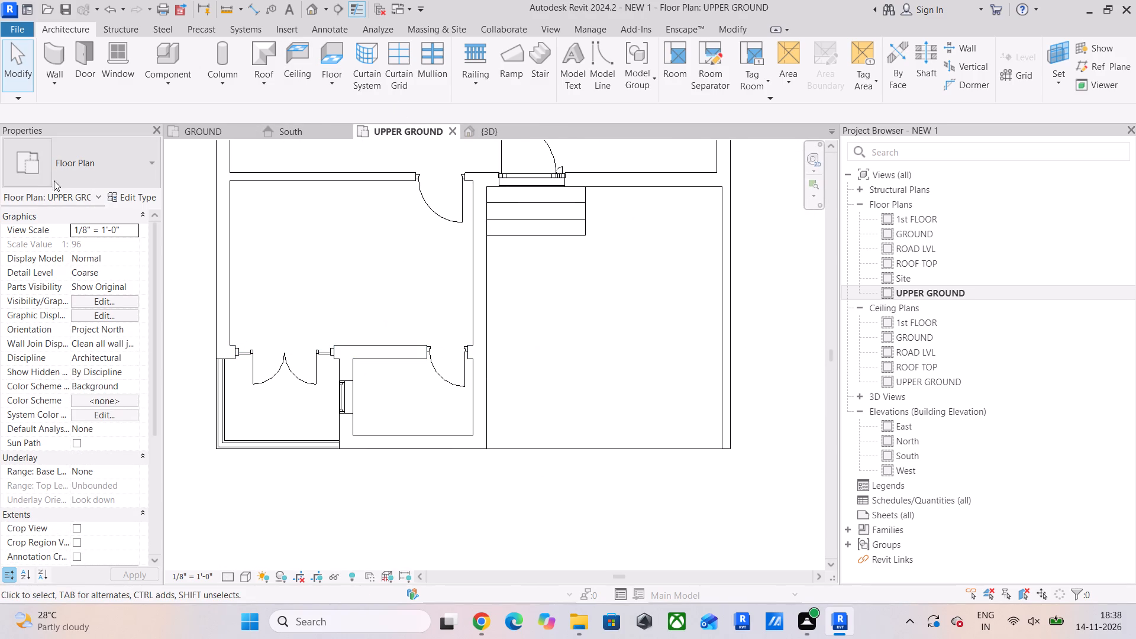
click(56, 53)
middle_drag(631, 267, 582, 359)
scroll(548, 273, up, 5)
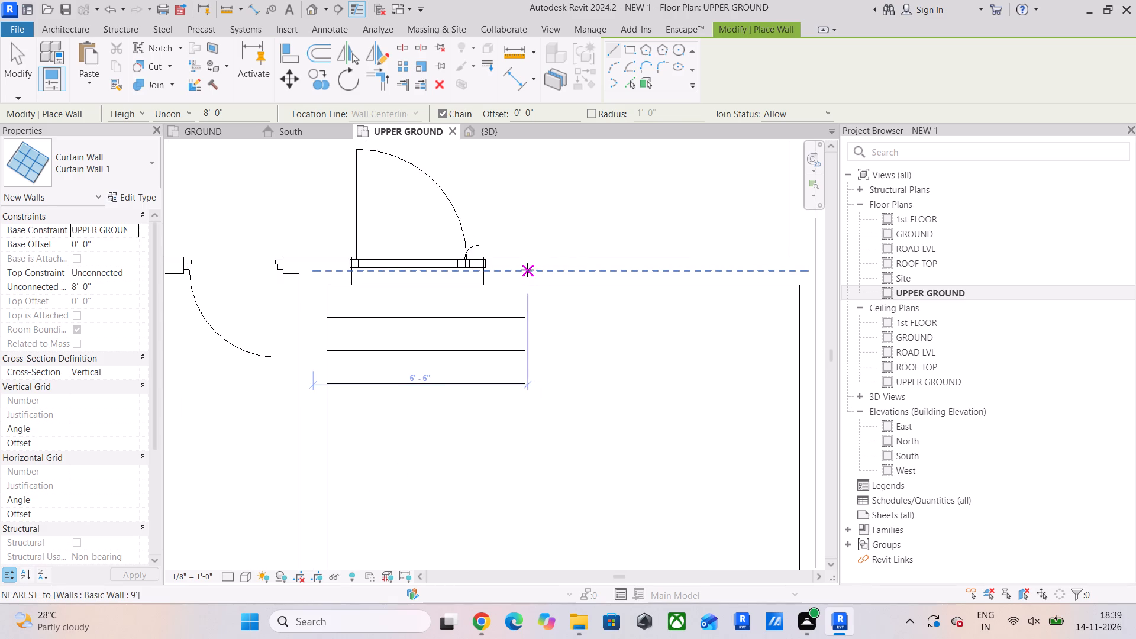
click(525, 270)
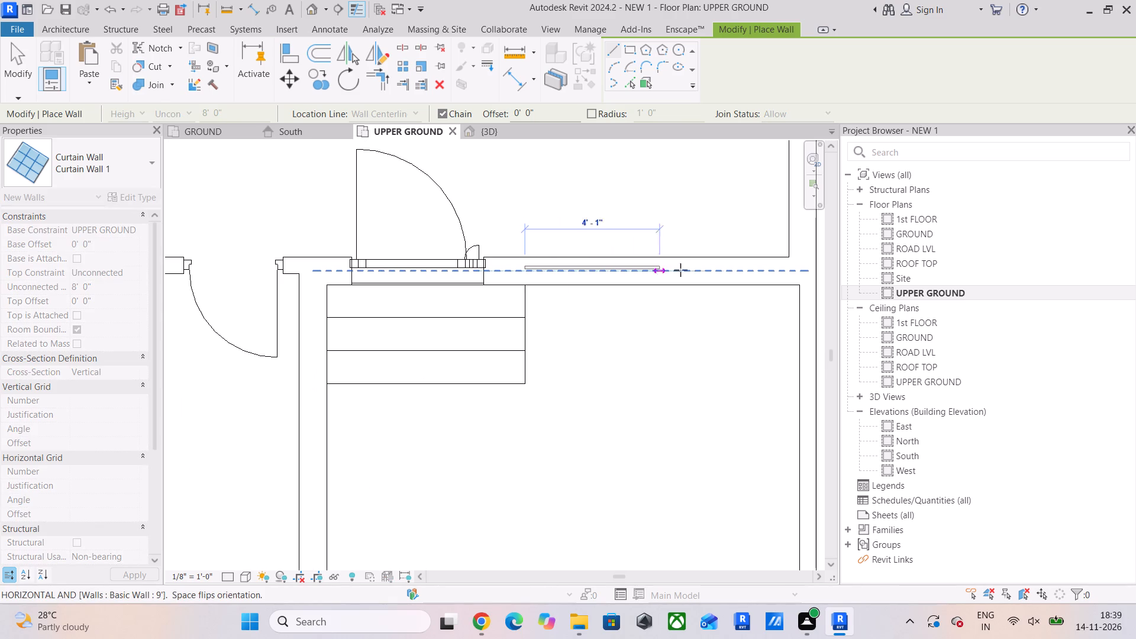
click(724, 271)
key(Escape)
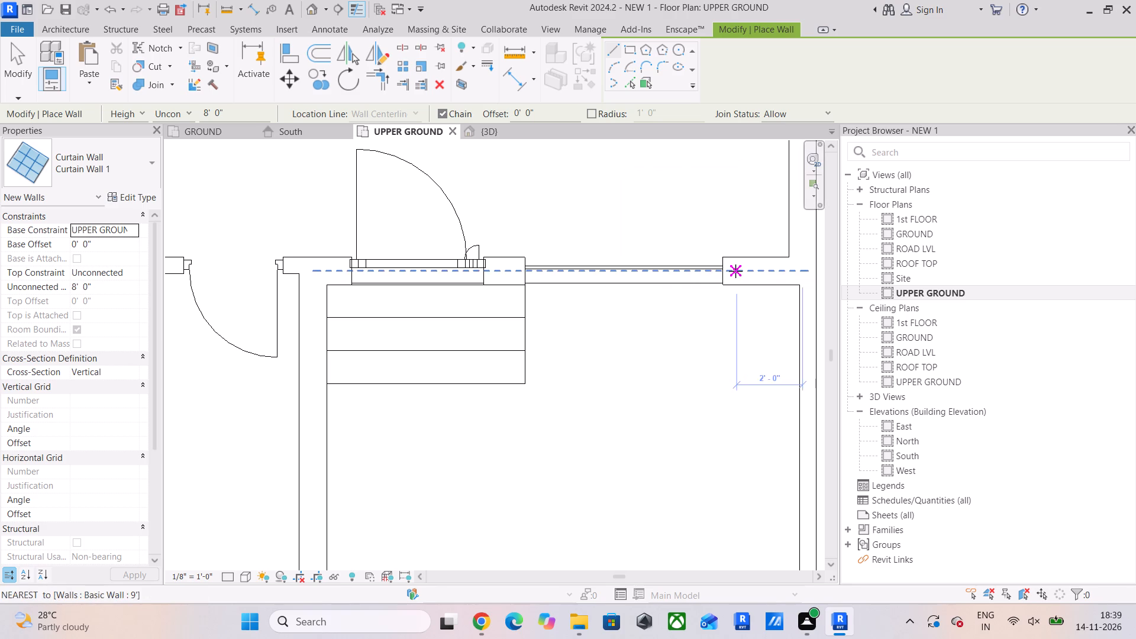
middle_drag(696, 274, 679, 319)
scroll(580, 324, down, 3)
scroll(586, 318, up, 5)
key(Escape)
key(Escape)
Set the new curtain wall's base offset to 3' and its unconnected height to 6'.
click(595, 316)
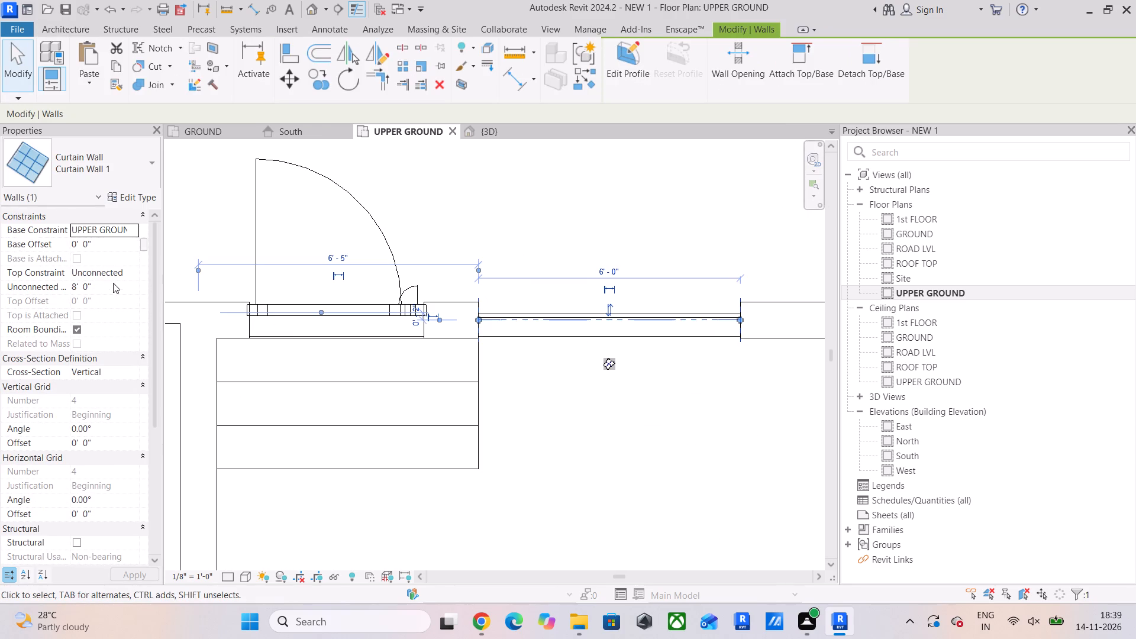
click(106, 288)
text(5')
key(Return)
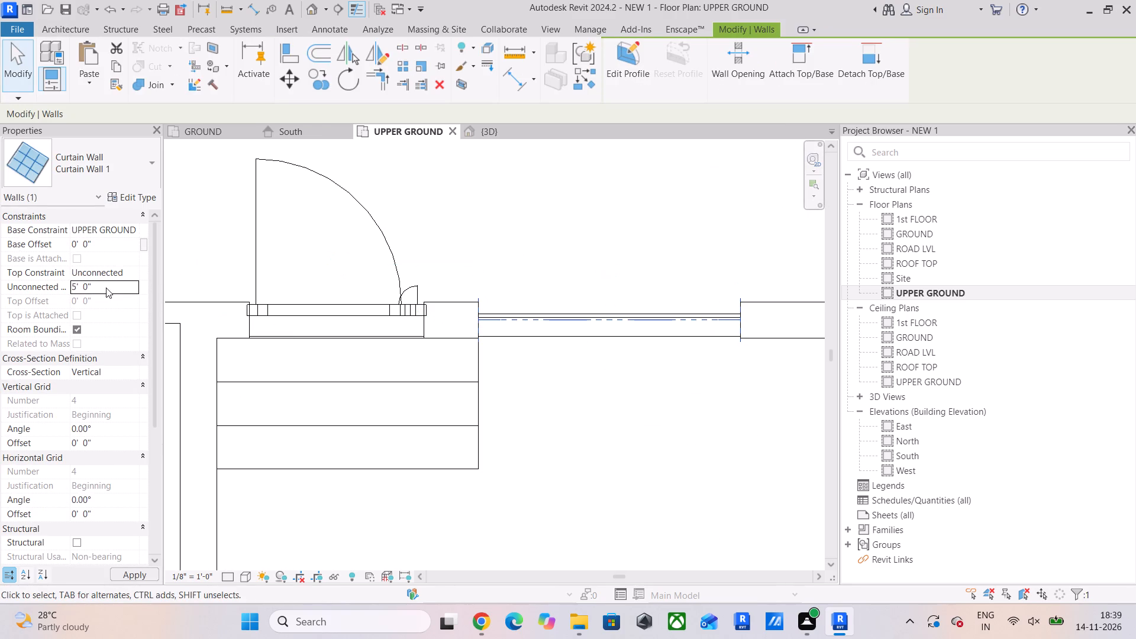
click(114, 247)
text(3')
key(Return)
click(112, 284)
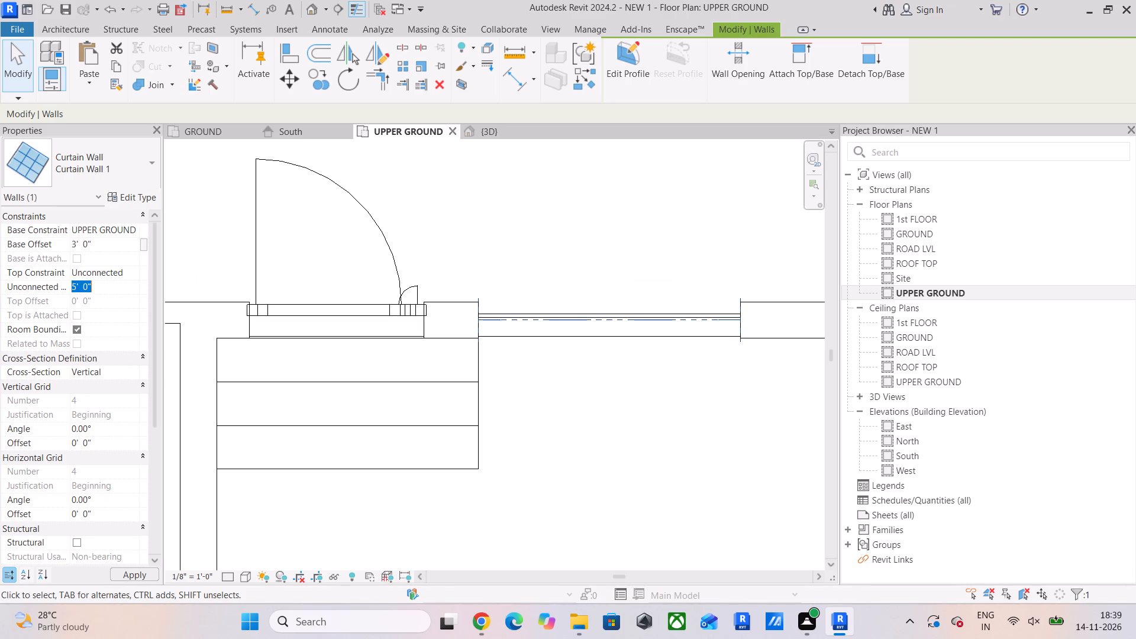
text(6')
key(Return)
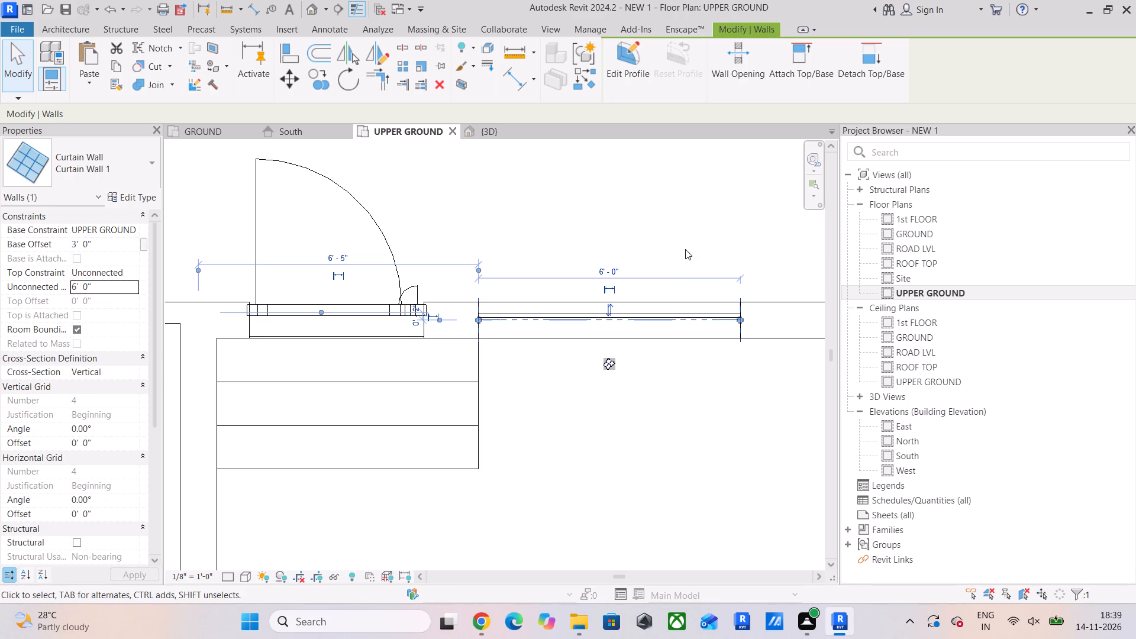
In the 3D view, reduce the unconnected height of the curtain wall beside the entrance door to 5'.
click(485, 133)
scroll(692, 354, down, 1)
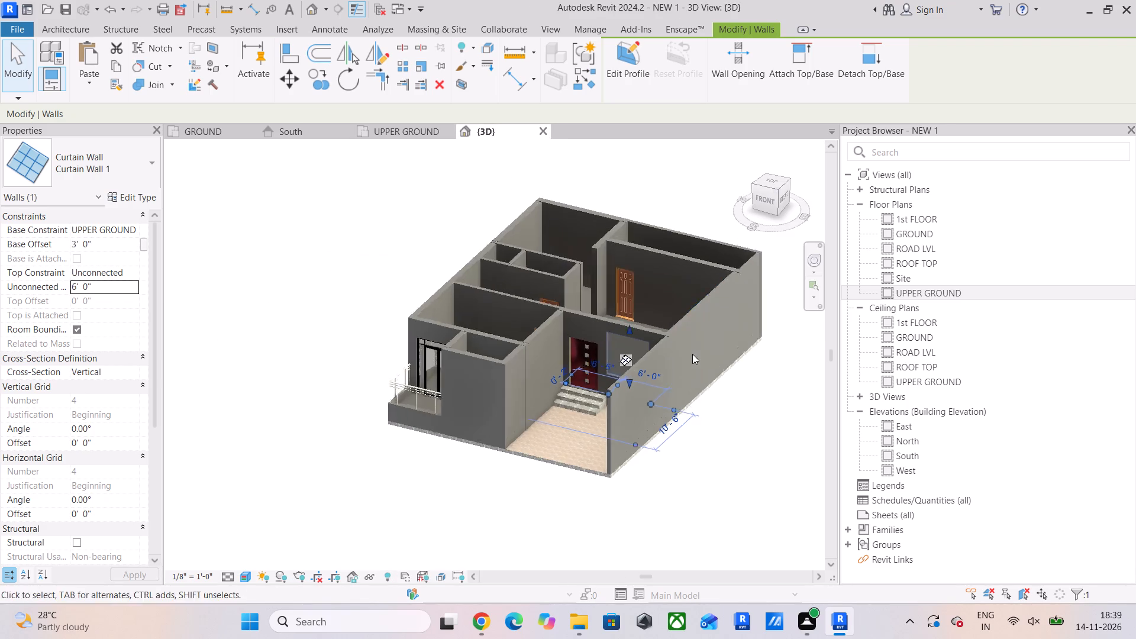
scroll(692, 354, down, 1)
shift+middle_drag(656, 372, 712, 353)
scroll(636, 353, up, 11)
shift+middle_drag(617, 340, 623, 325)
click(116, 283)
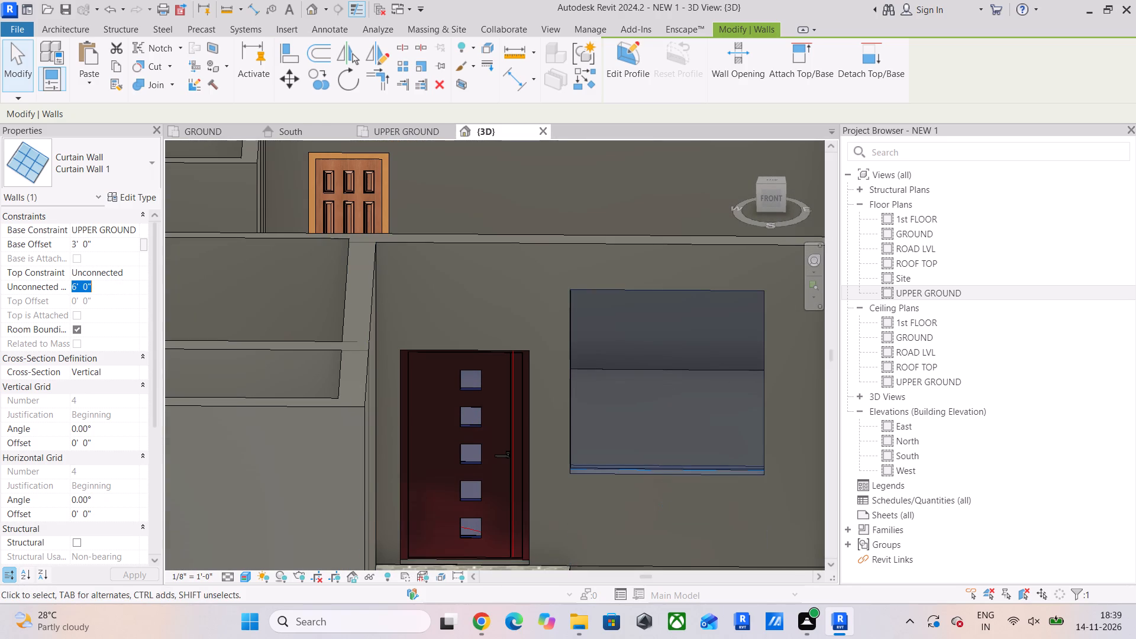
text(5')
key(Return)
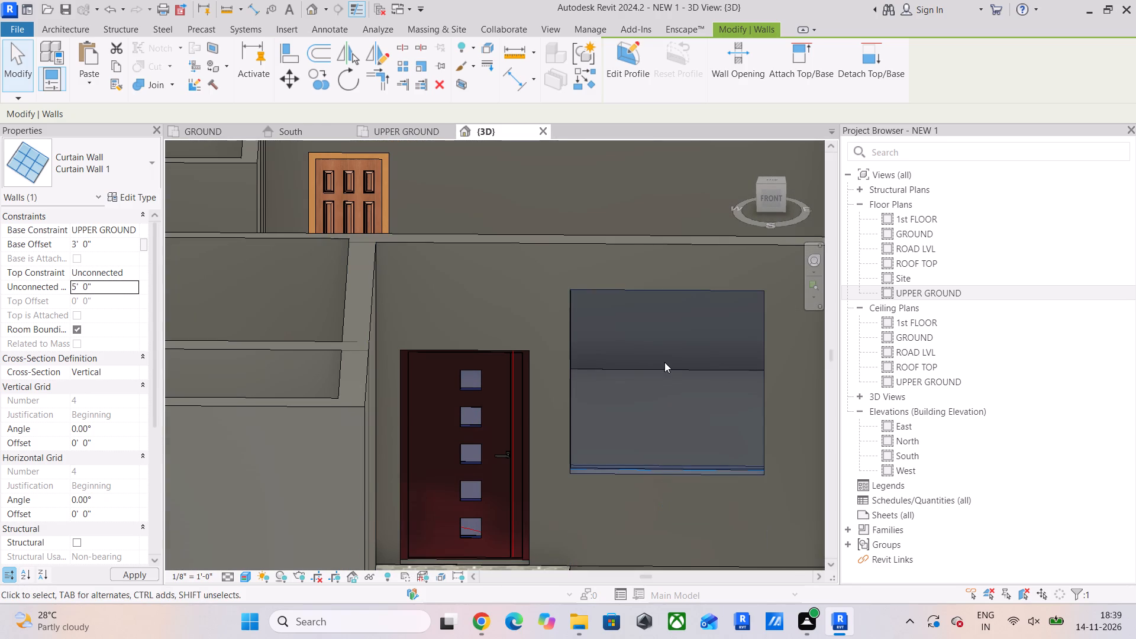
shift+middle_drag(672, 363, 676, 341)
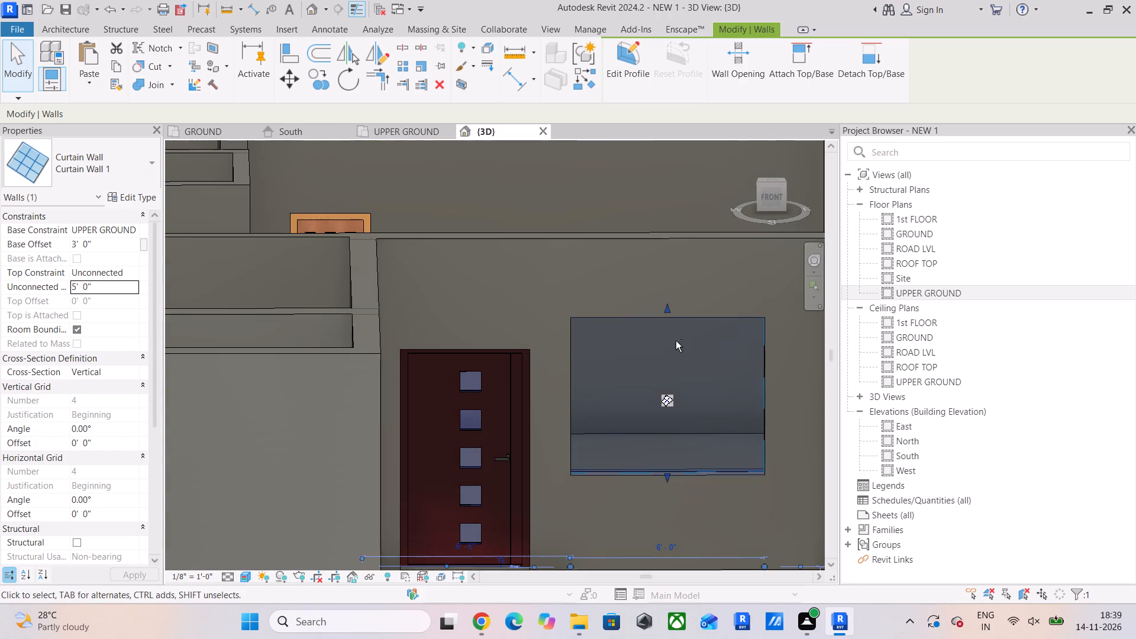
scroll(676, 341, up, 4)
middle_drag(676, 341, 596, 308)
scroll(595, 306, down, 4)
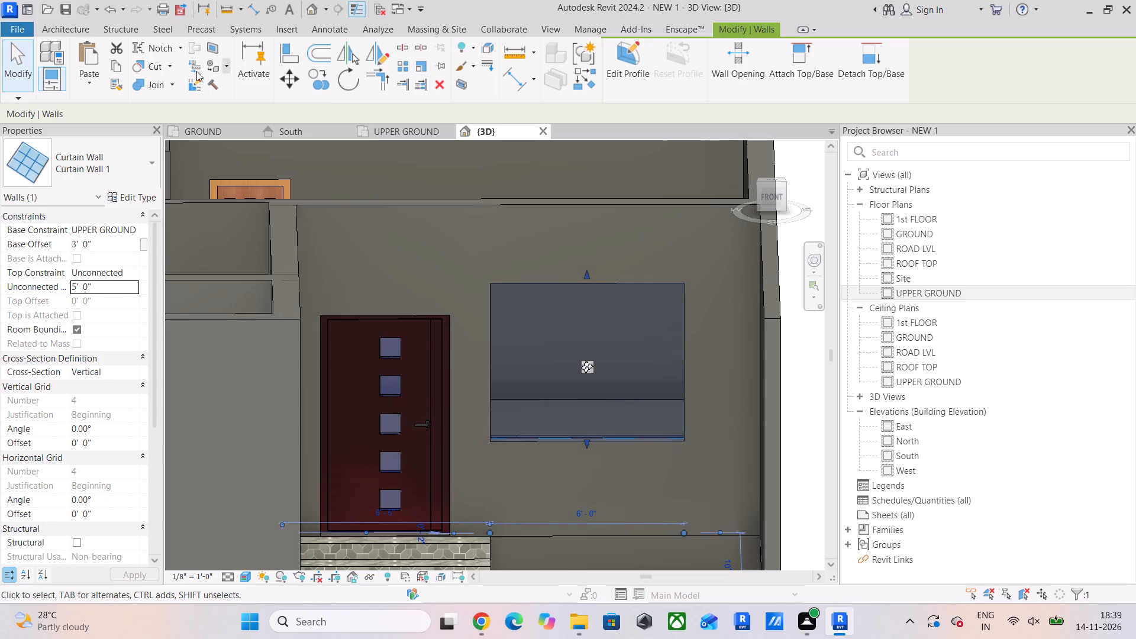
Add a full-height vertical curtain grid line to the curtain wall beside the entrance door, 1' 6" from its door-side edge.
click(87, 29)
click(405, 50)
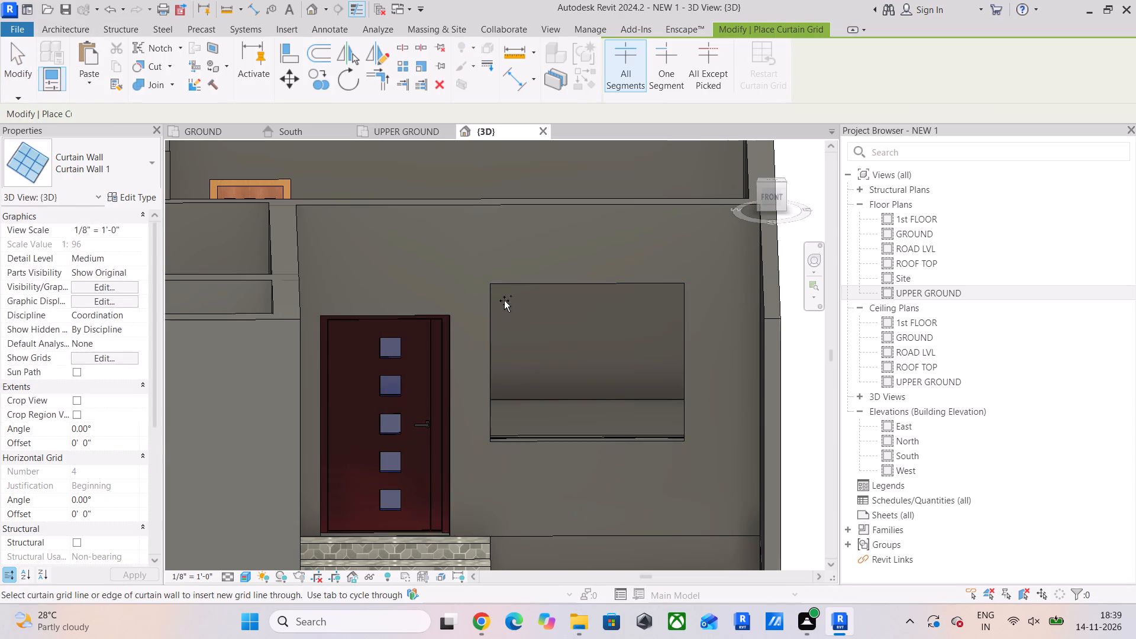
shift+middle_drag(518, 308, 507, 293)
click(769, 194)
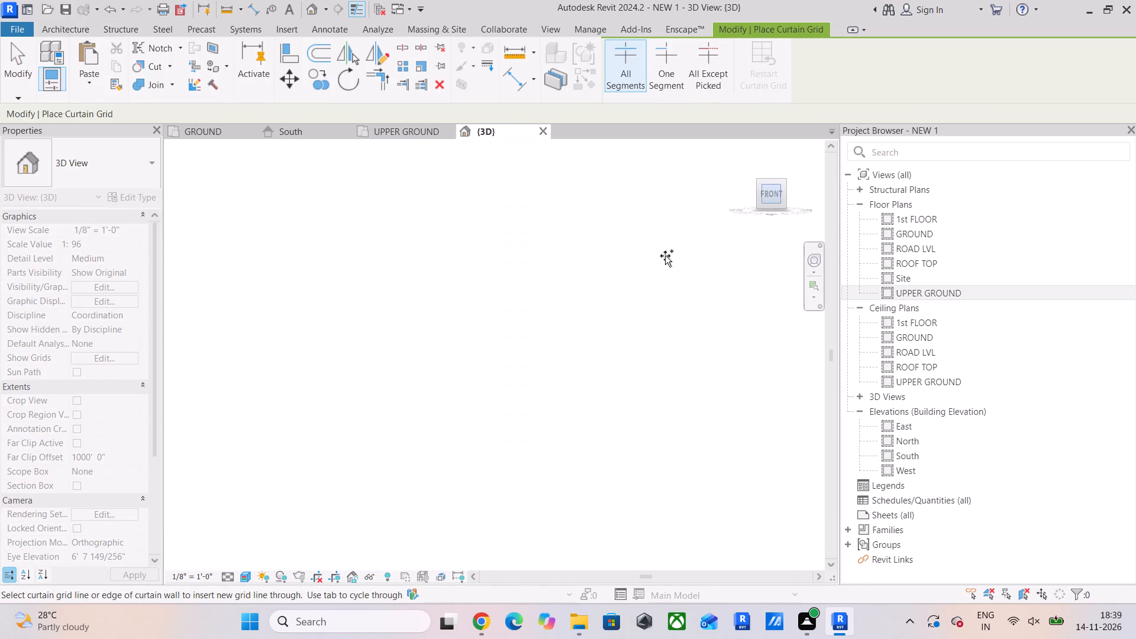
scroll(544, 359, up, 19)
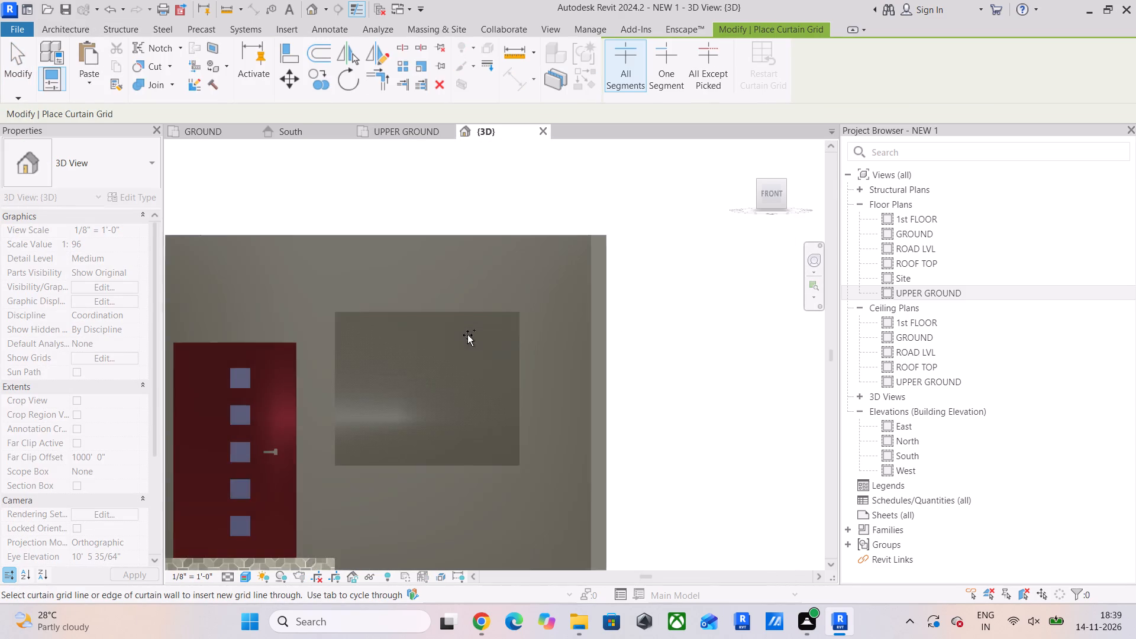
scroll(467, 335, up, 8)
middle_drag(344, 330, 540, 264)
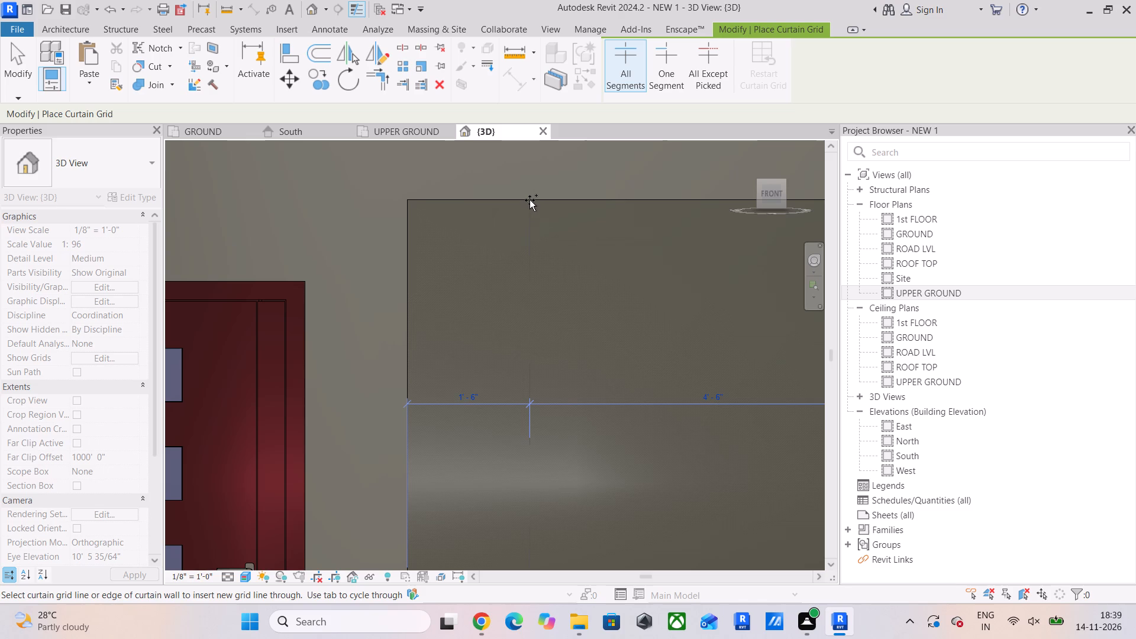
click(530, 200)
scroll(530, 200, down, 3)
middle_drag(530, 199, 413, 201)
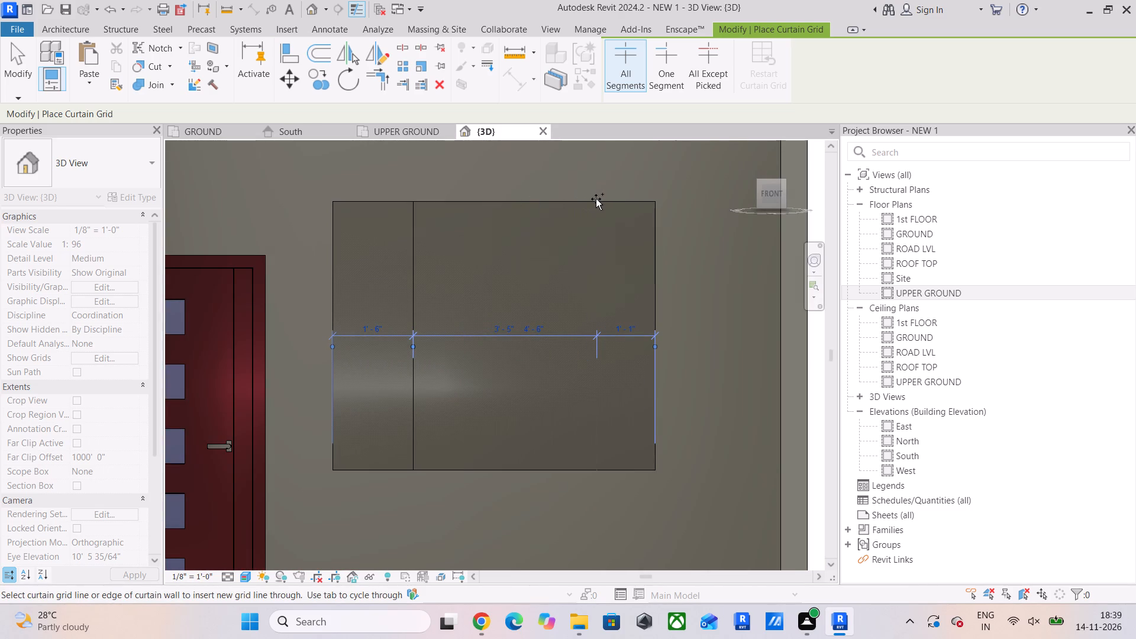
In Hidden Line display, add a second vertical grid line 1' 6" from the far edge and a horizontal one 1' below the top.
scroll(594, 199, up, 2)
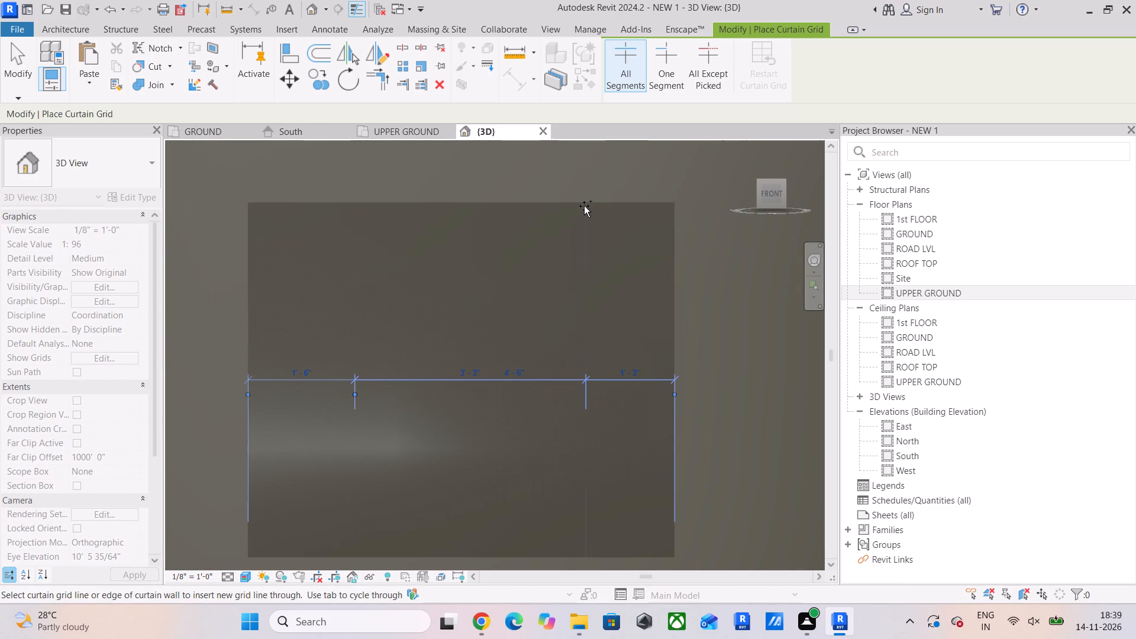
scroll(584, 206, up, 3)
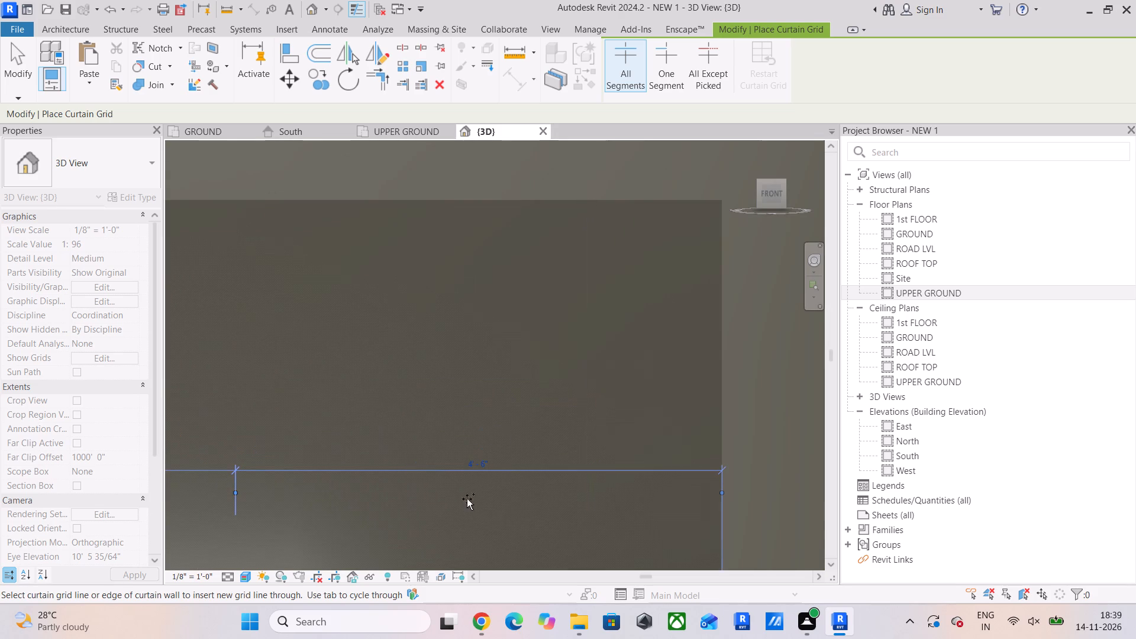
click(241, 575)
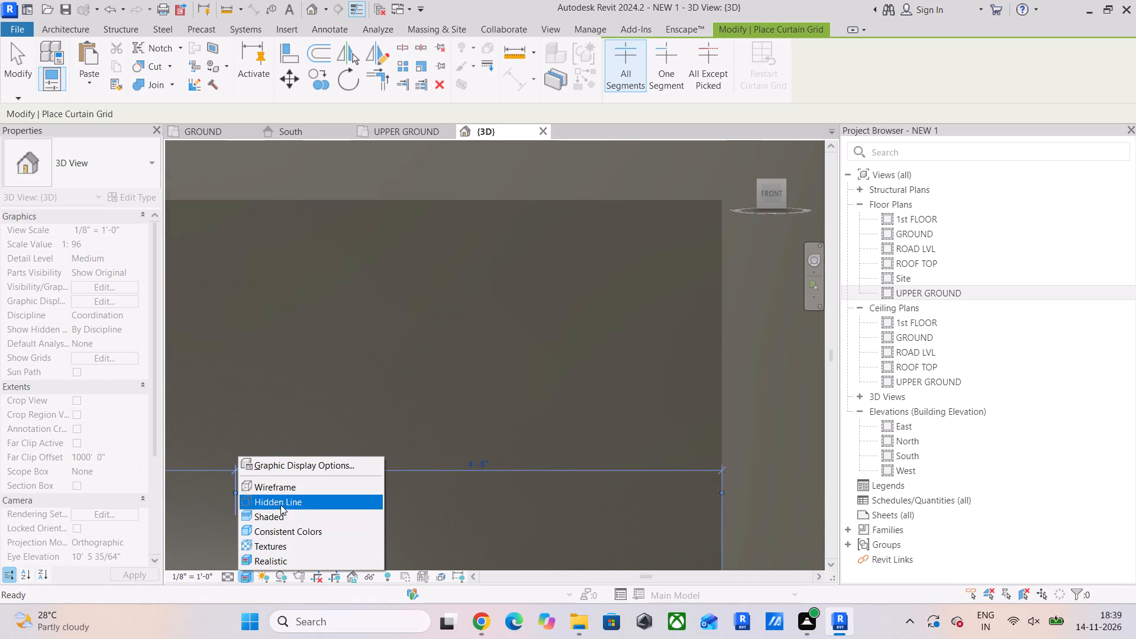
click(285, 496)
scroll(722, 303, down, 3)
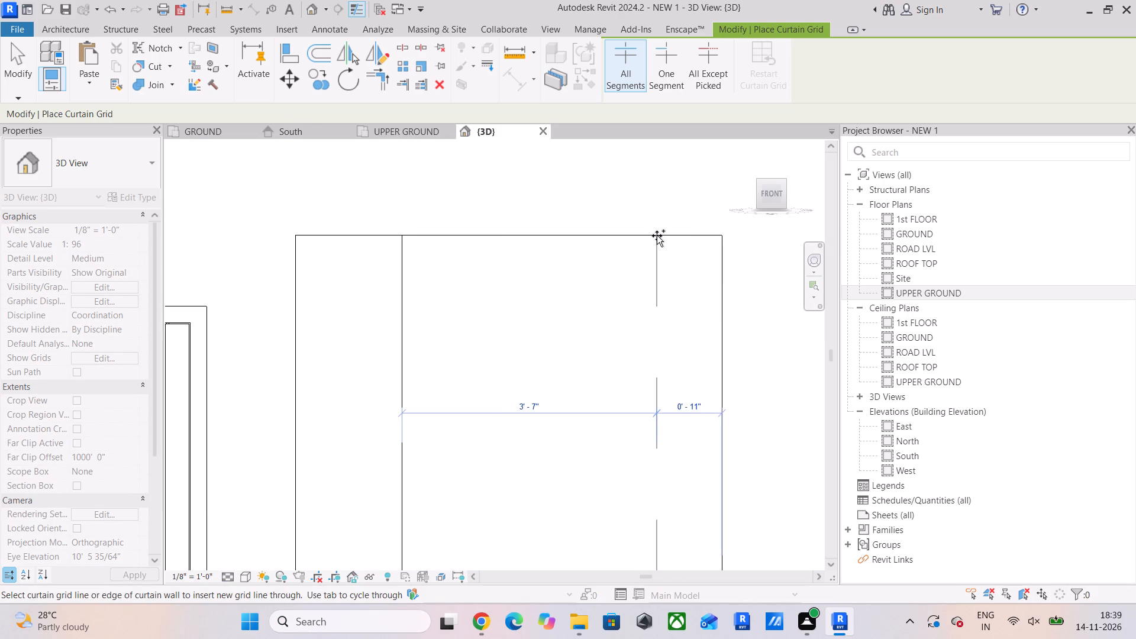
click(628, 235)
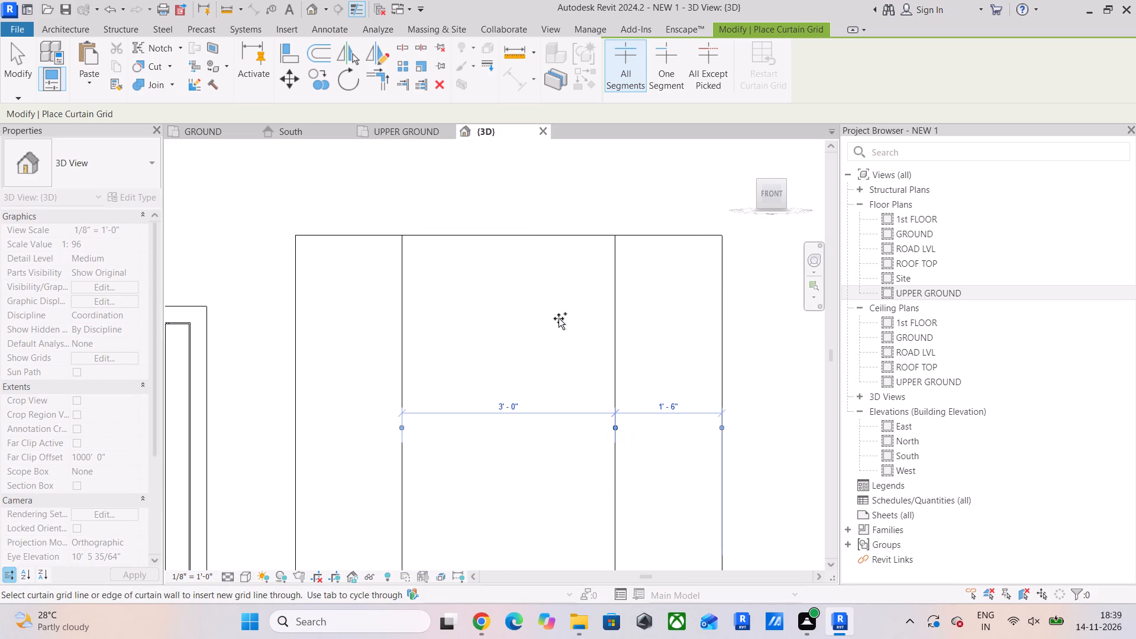
click(301, 304)
scroll(301, 304, down, 4)
middle_drag(314, 302, 321, 260)
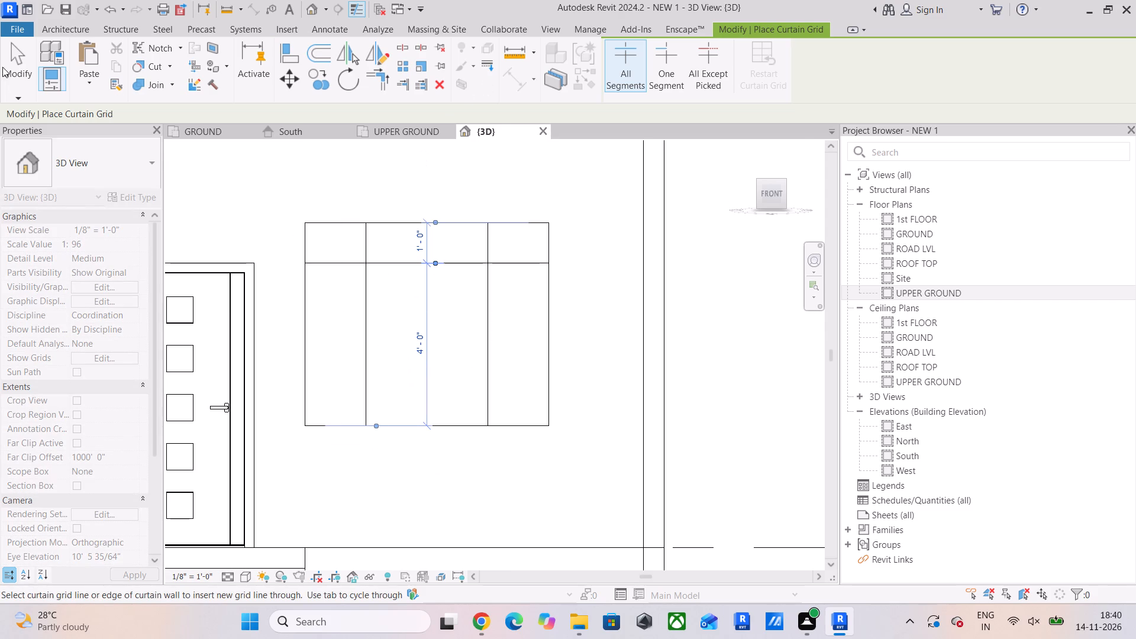
Place 2.5" x 5" rectangular mullions along all four outer edges of the curtain-wall window.
click(73, 38)
click(73, 30)
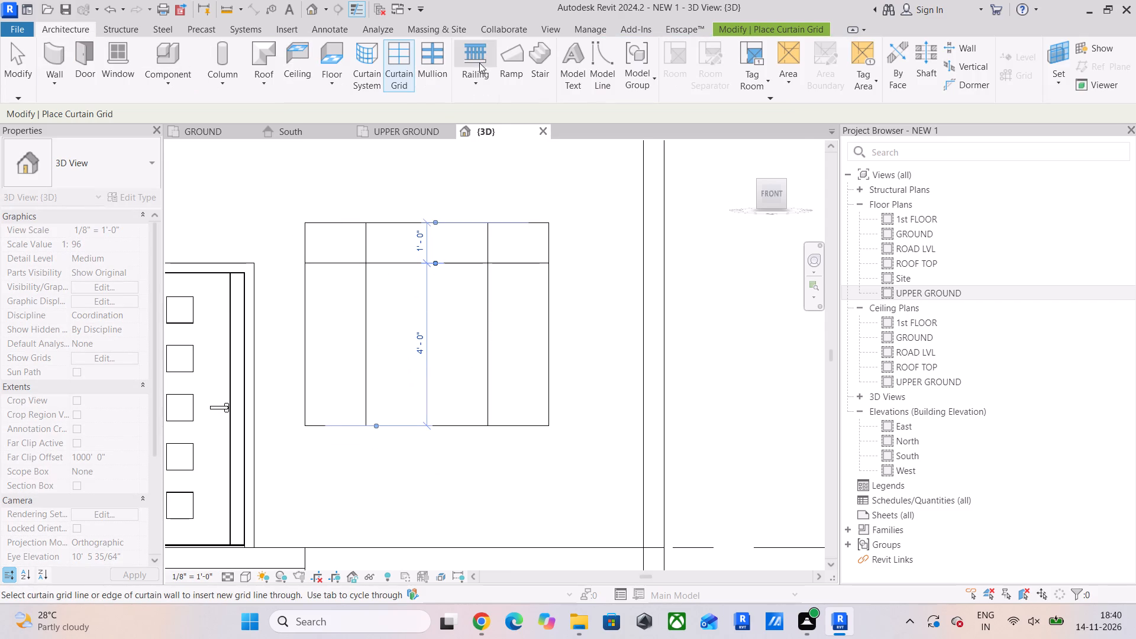
click(438, 62)
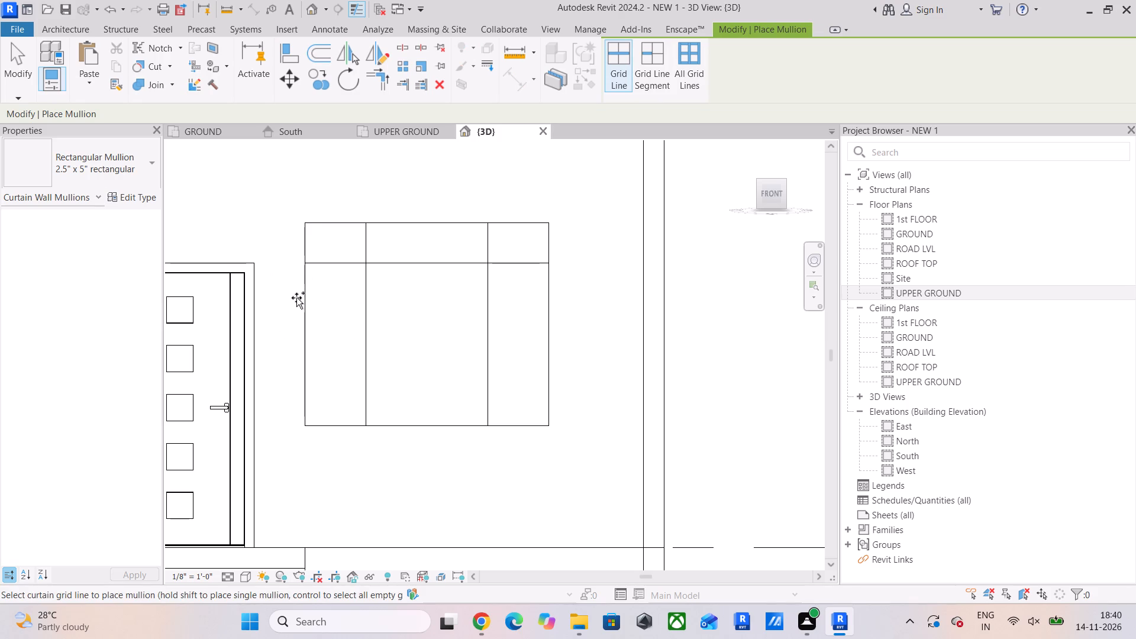
click(299, 292)
click(333, 224)
click(547, 310)
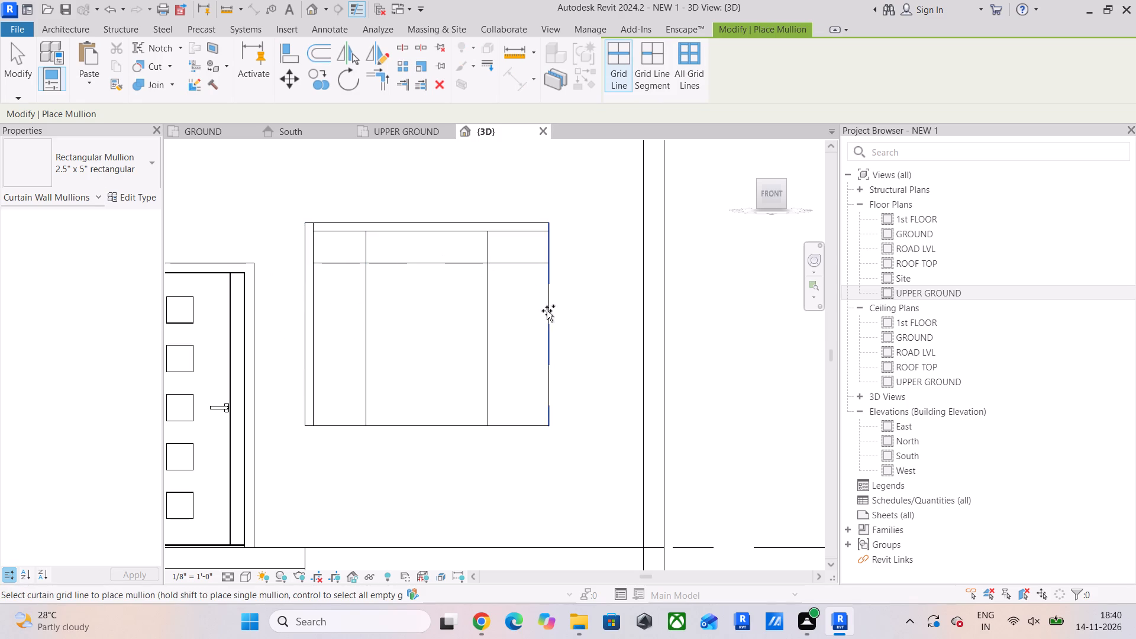
click(512, 424)
Place 1.5" x 2.5" rectangular mullions on the window's two vertical grid lines and its horizontal grid line.
click(137, 175)
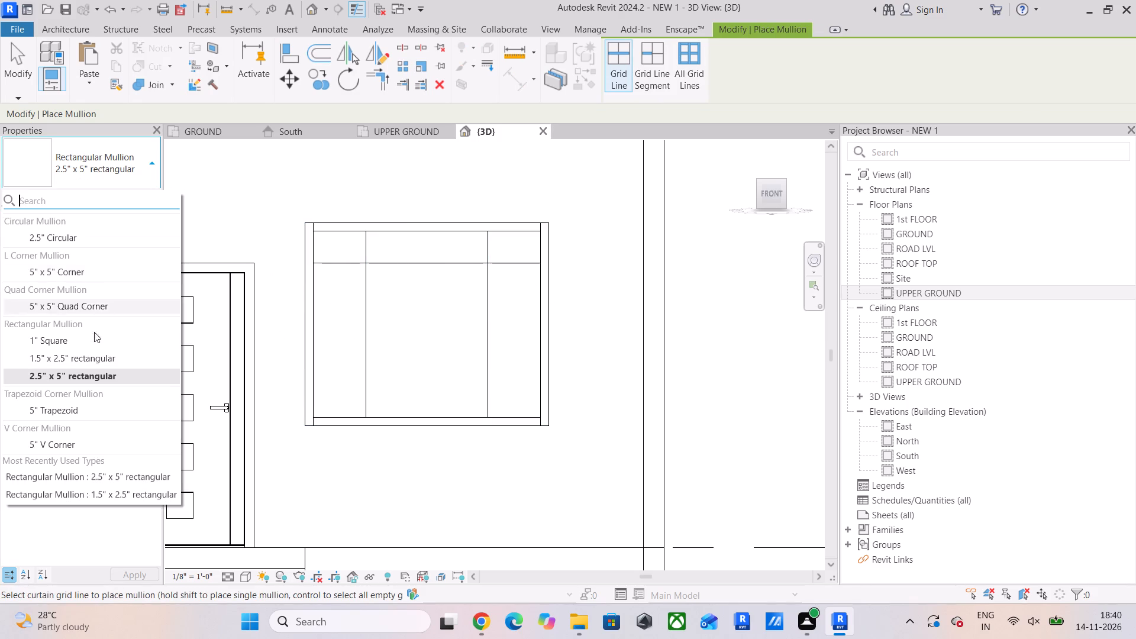
click(85, 362)
click(369, 304)
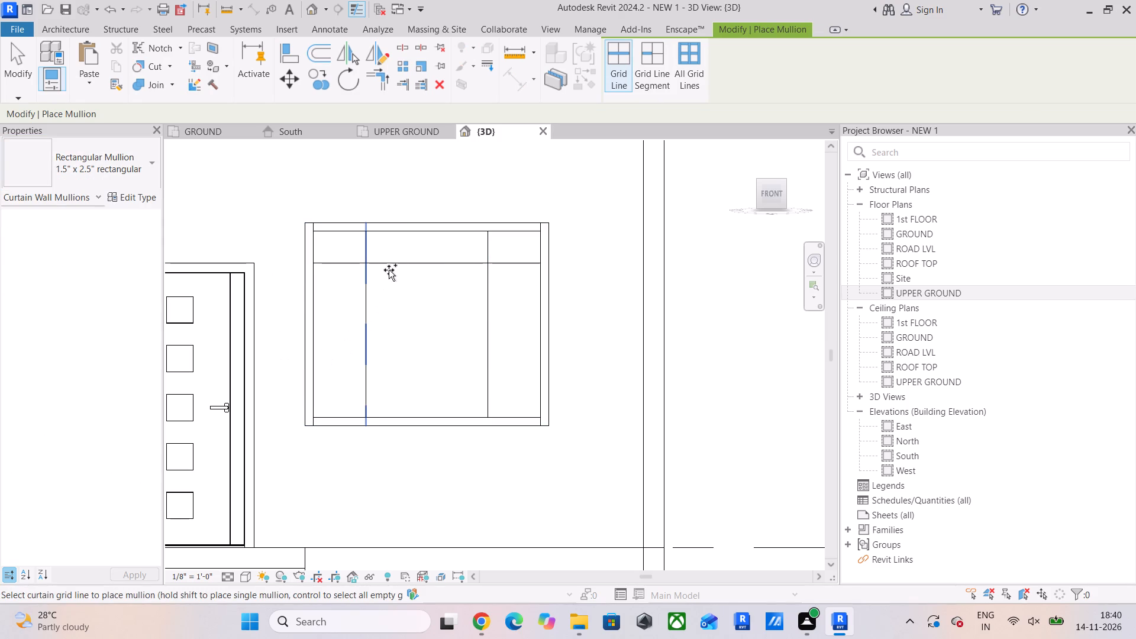
click(390, 265)
click(486, 307)
key(Escape)
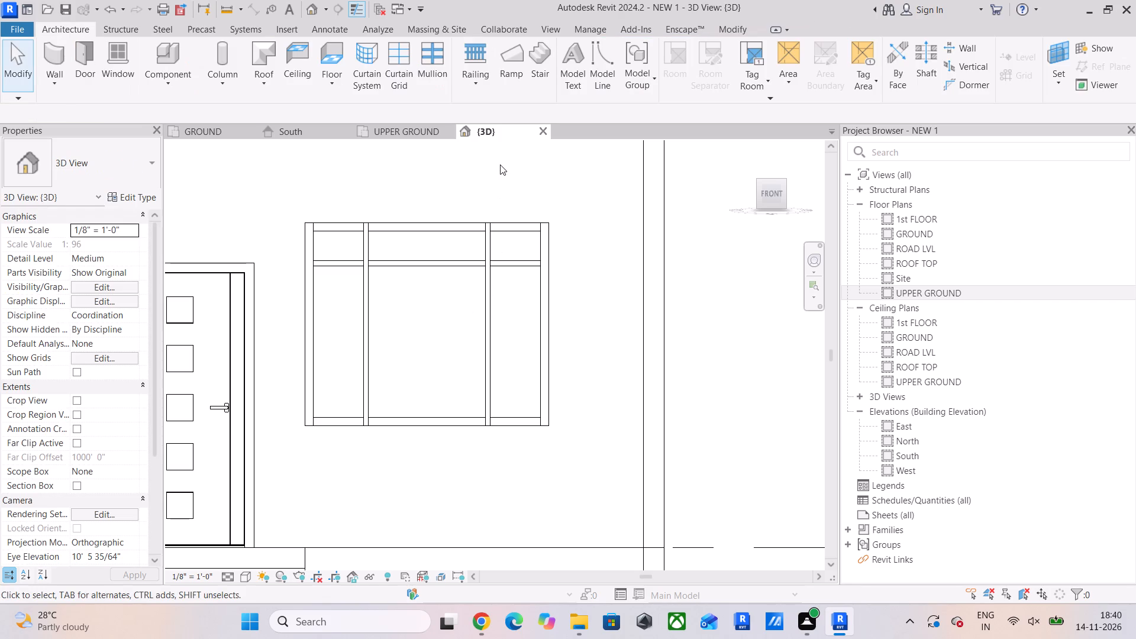
key(Escape)
key(Escape)
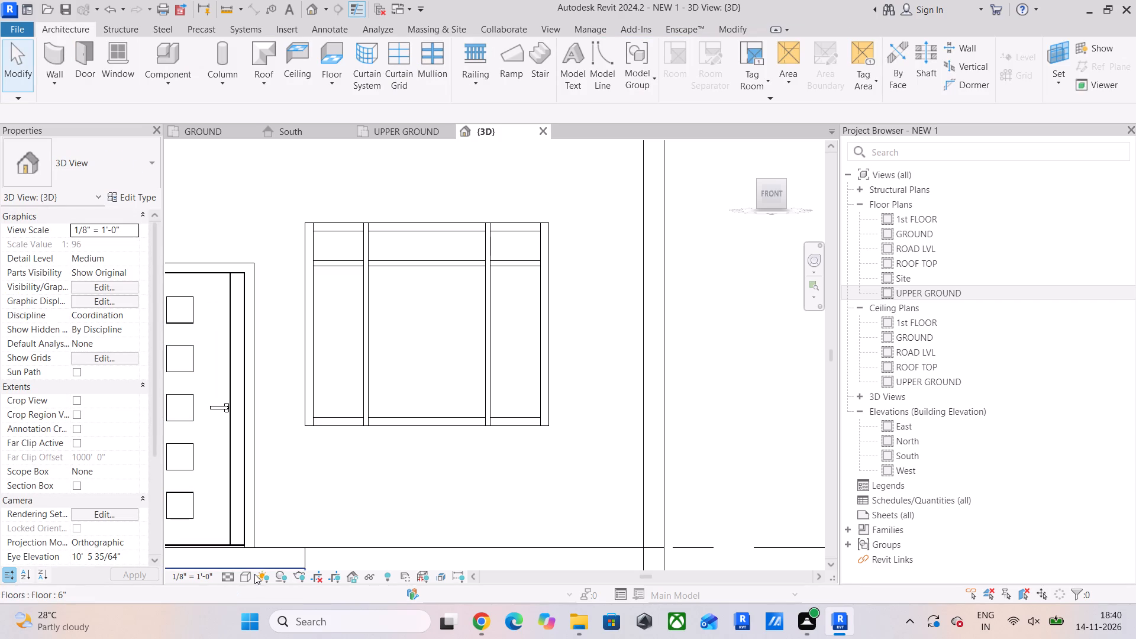
Restore the Realistic display and examine the mullioned window and the whole floor from several angles in 3D.
click(250, 574)
click(263, 556)
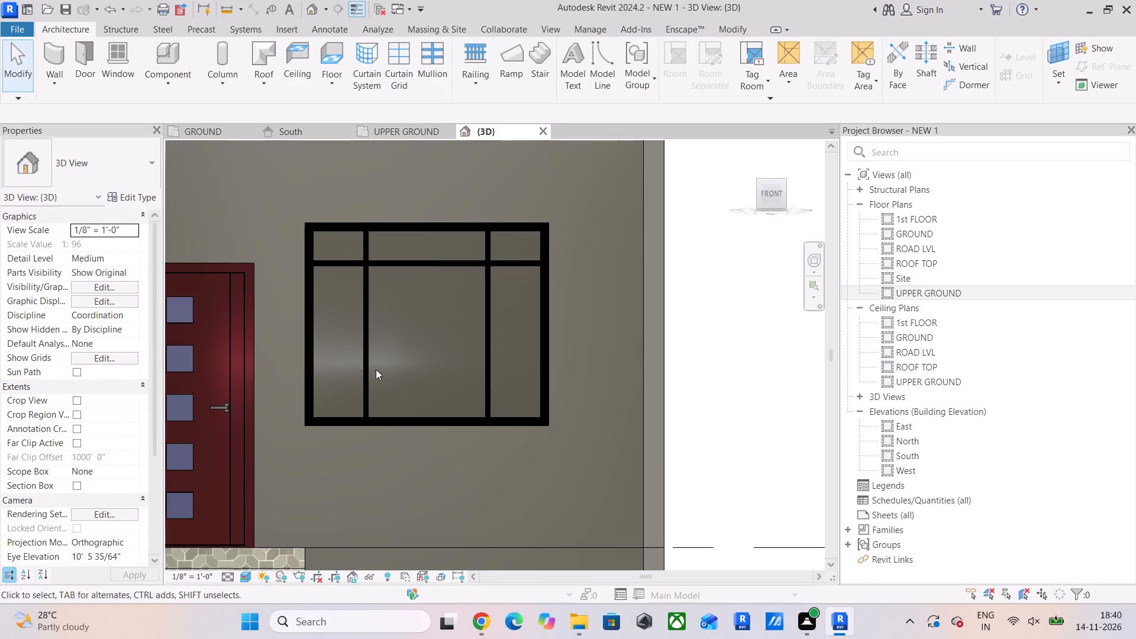
shift+middle_drag(359, 344, 414, 395)
scroll(417, 396, down, 10)
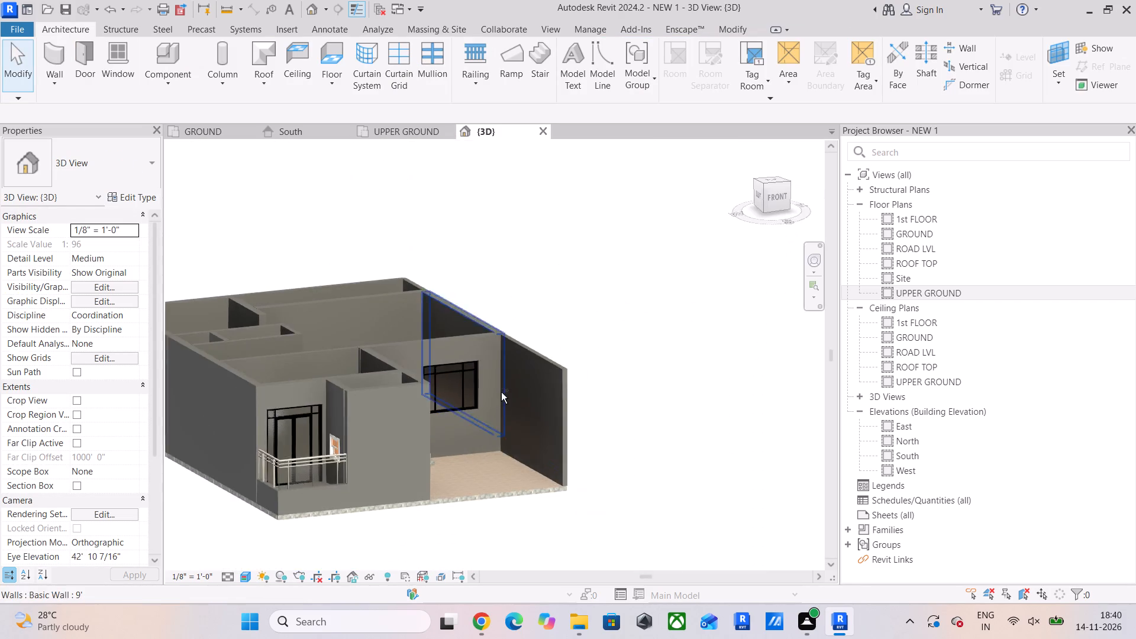
shift+middle_drag(501, 392, 485, 425)
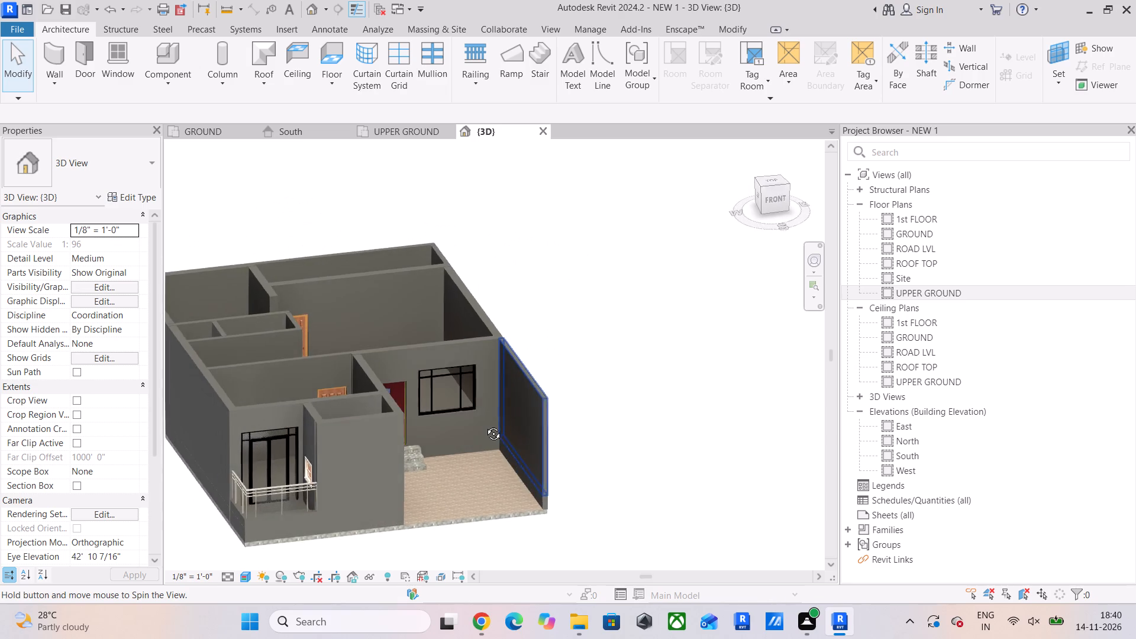
shift+middle_drag(485, 425, 465, 390)
scroll(359, 352, up, 6)
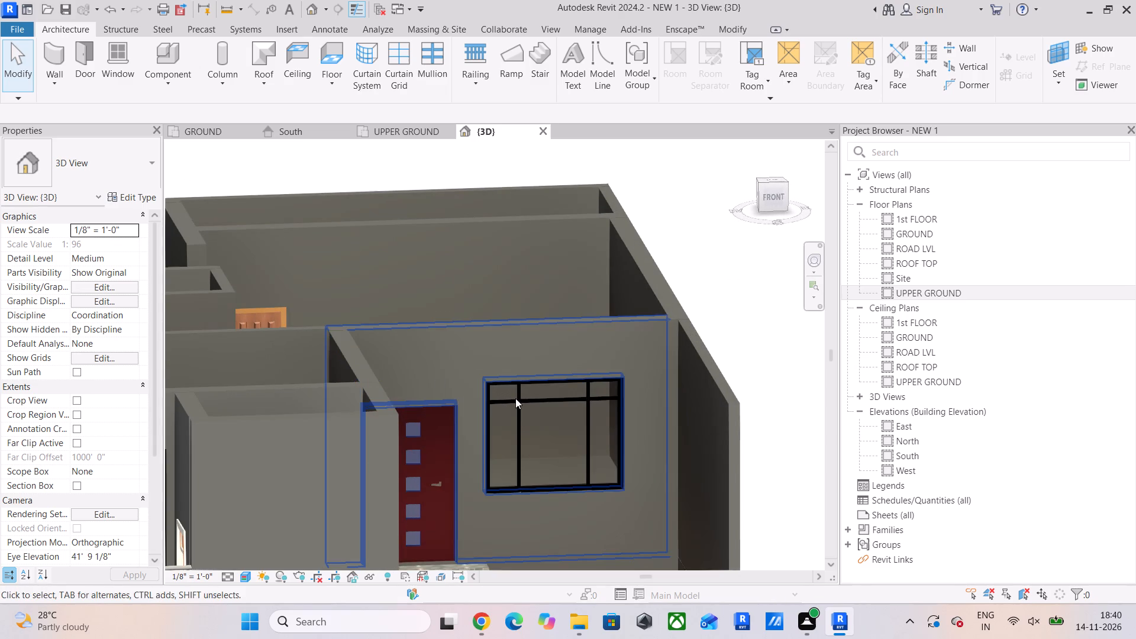
scroll(515, 398, down, 10)
shift+middle_drag(457, 419, 439, 540)
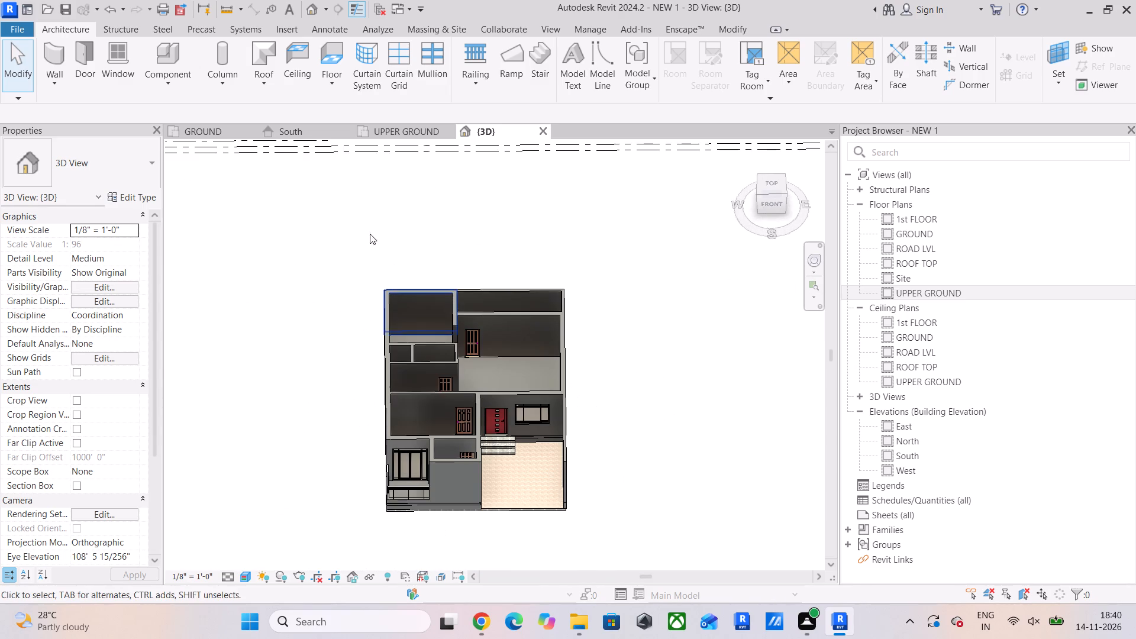
On the UPPER GROUND plan, draw a 5' Curtain Wall 1 segment in the outer side wall, starting about 1' below the small rooms' partition.
click(414, 133)
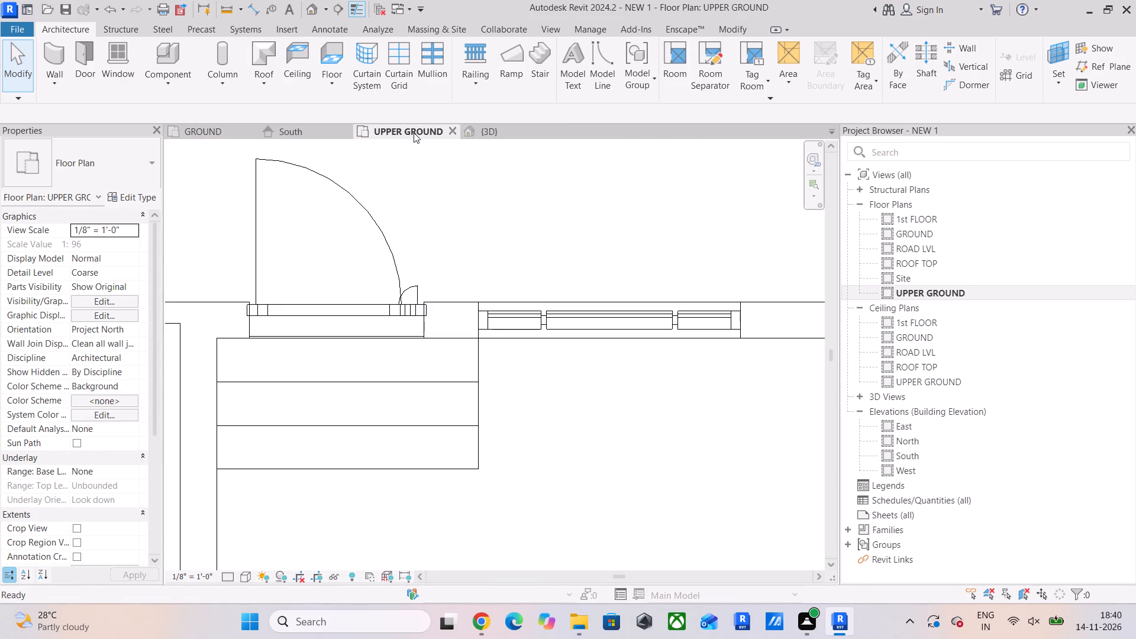
scroll(372, 170, down, 12)
scroll(382, 201, up, 1)
middle_drag(386, 212, 511, 415)
scroll(289, 314, up, 6)
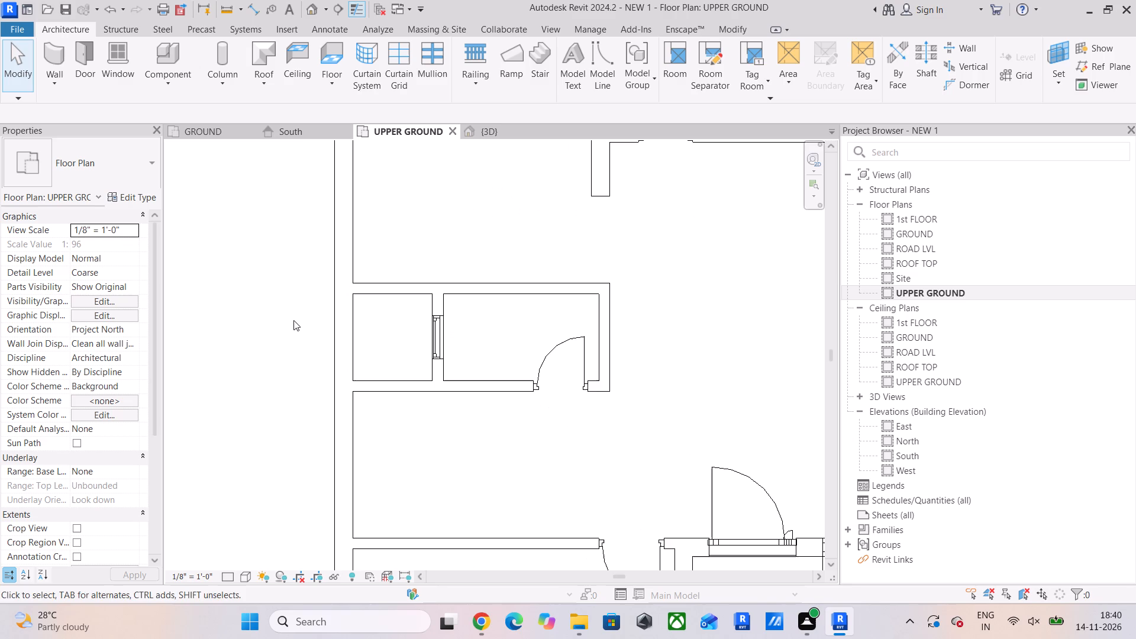
middle_drag(387, 429, 363, 282)
scroll(364, 334, down, 3)
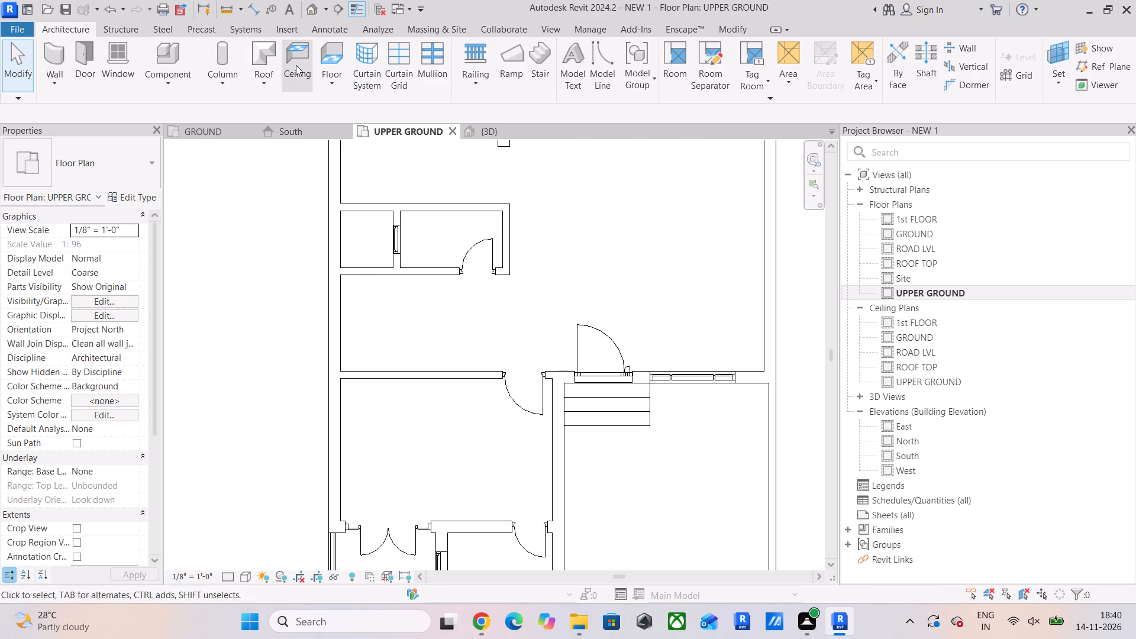
click(56, 56)
scroll(339, 279, up, 2)
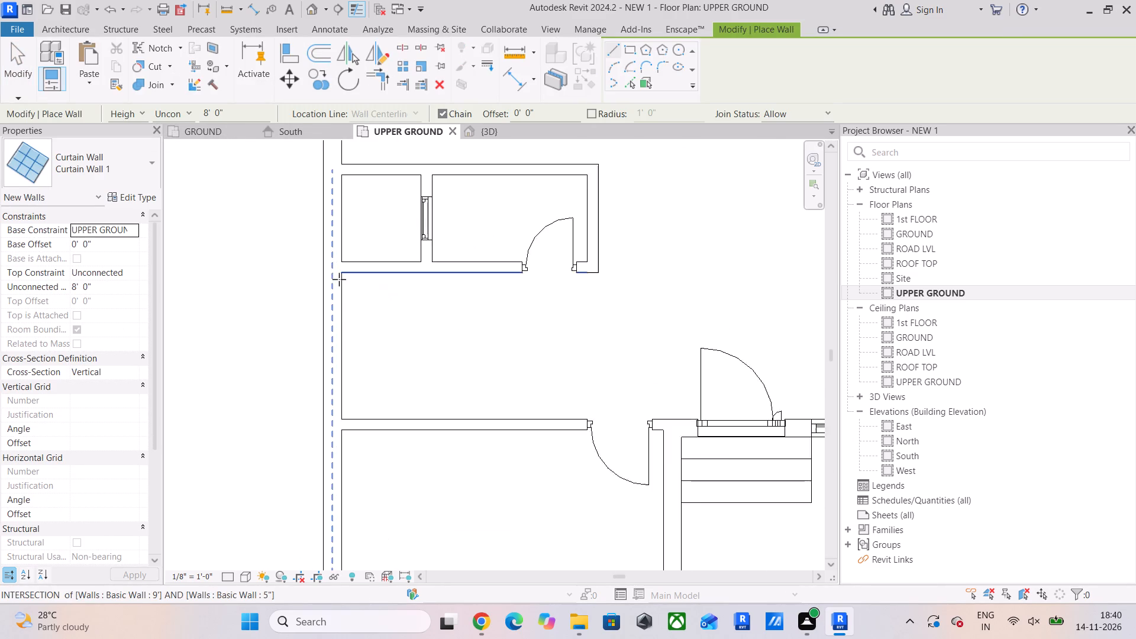
scroll(339, 279, up, 2)
click(328, 290)
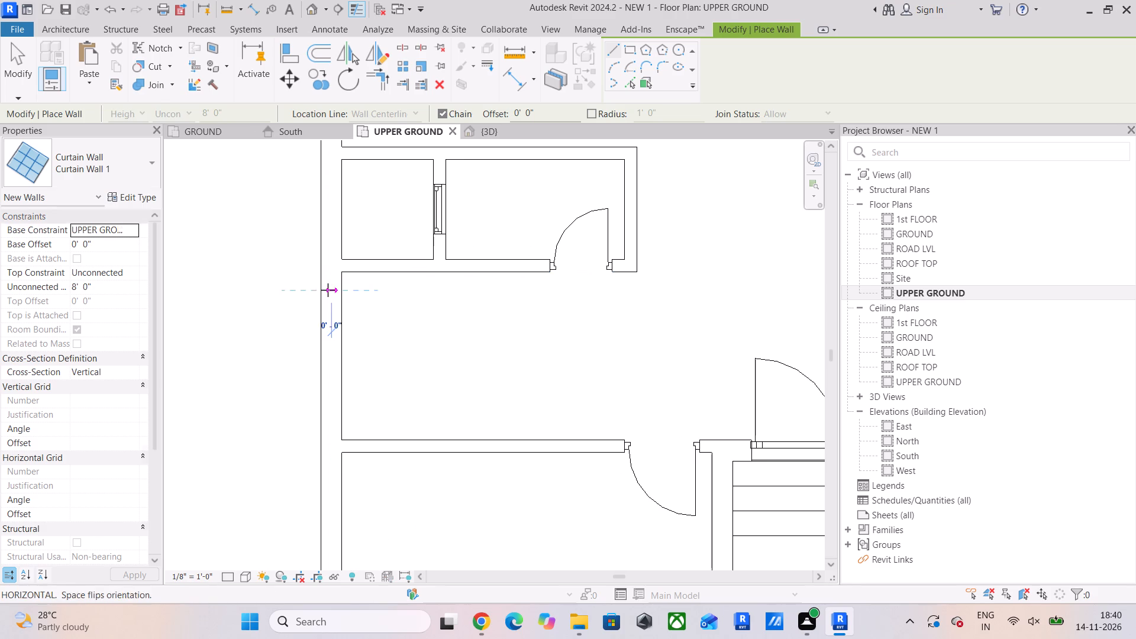
click(328, 413)
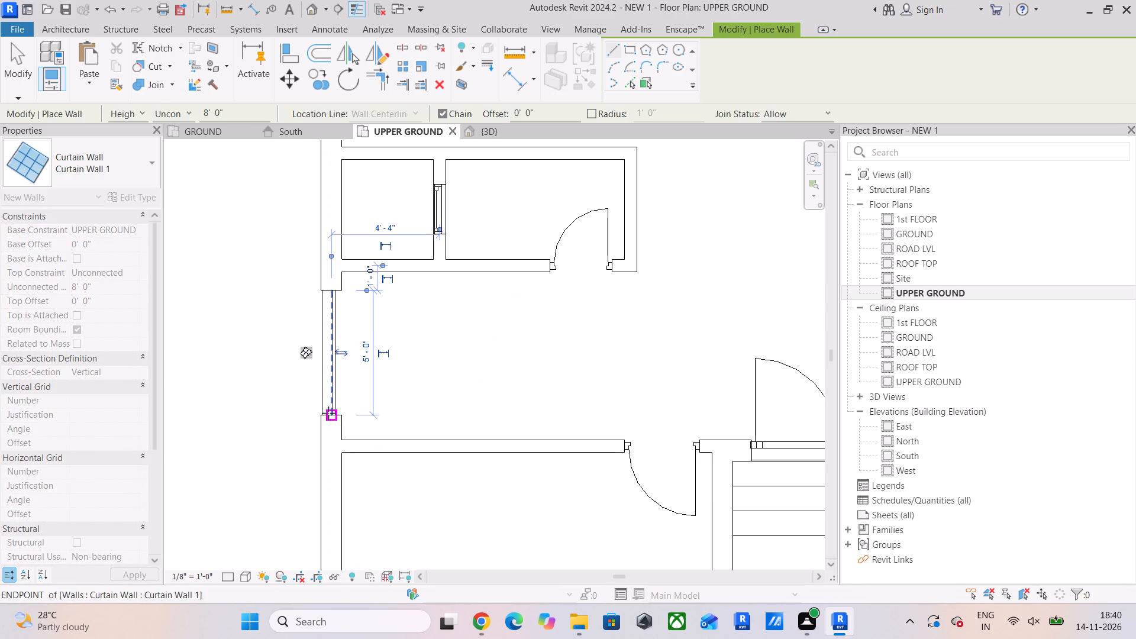
key(Escape)
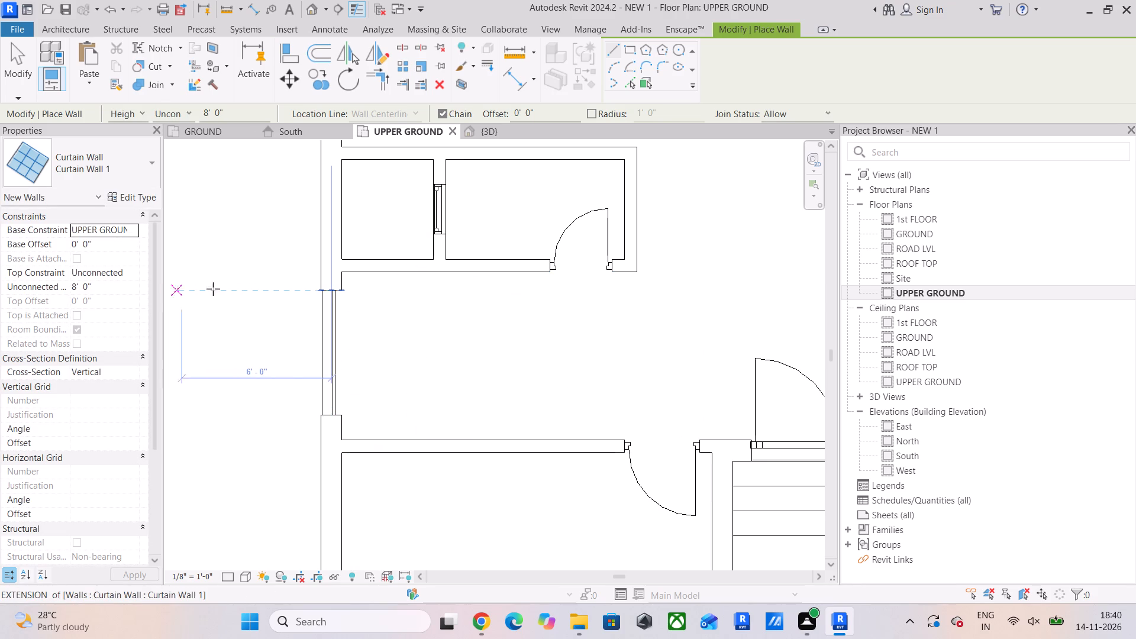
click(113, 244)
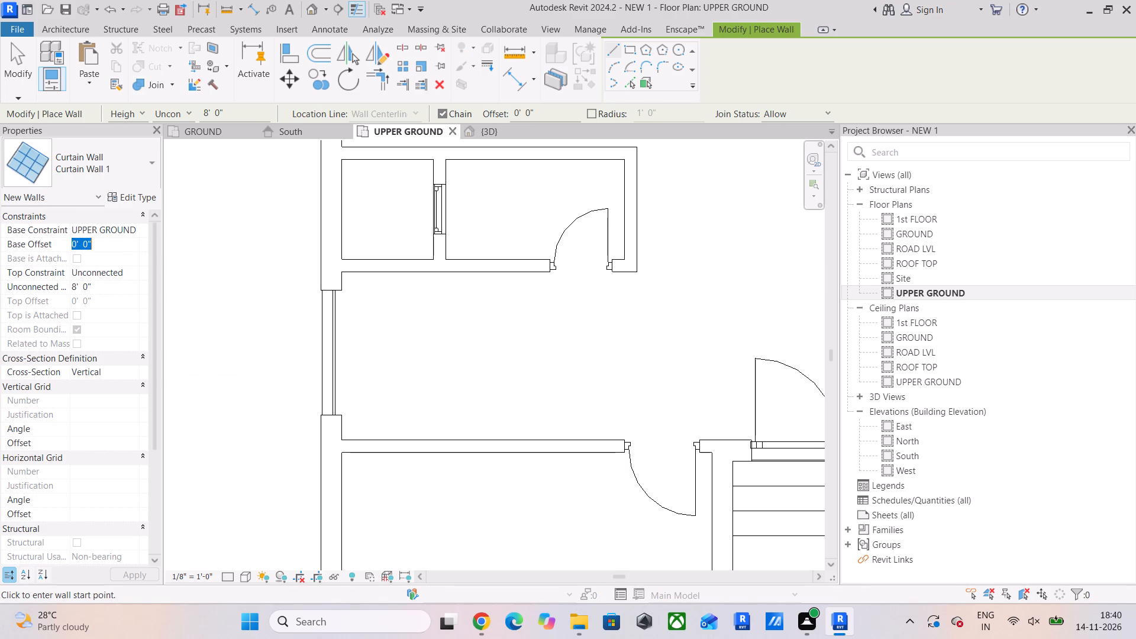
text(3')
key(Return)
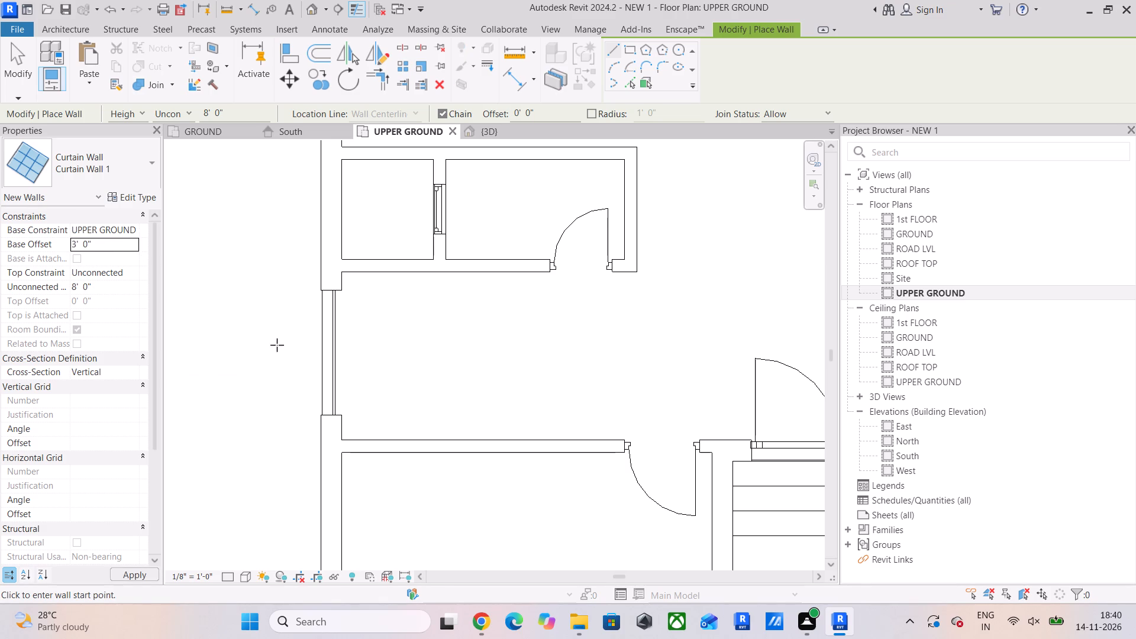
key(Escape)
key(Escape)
Set the new side-wall curtain wall's base offset to 3' and its unconnected height to 6'.
click(330, 342)
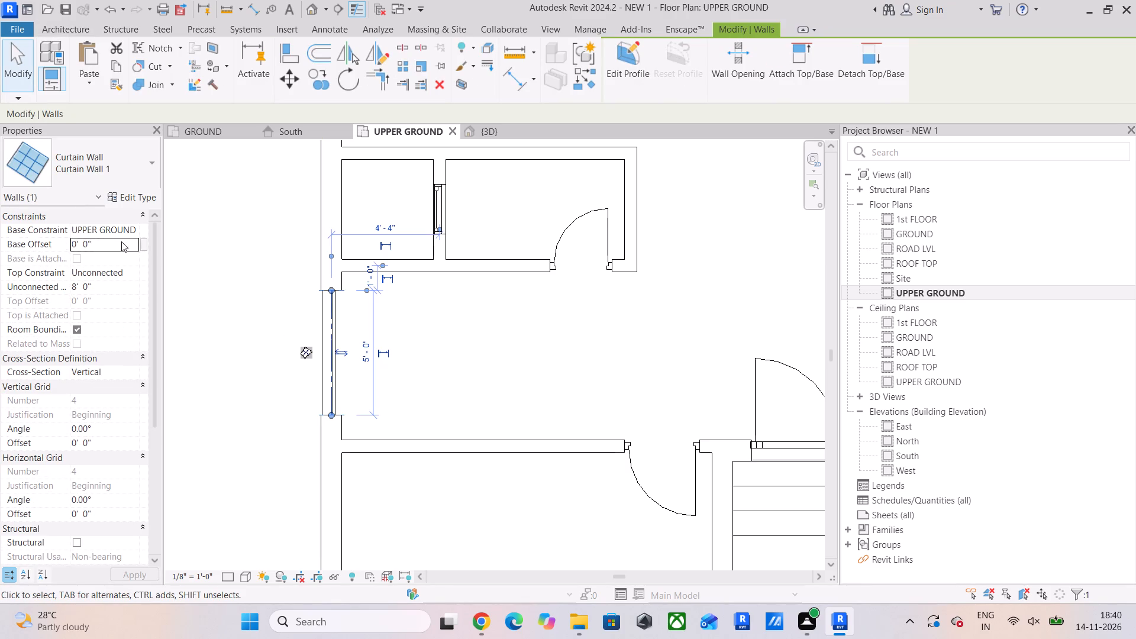
click(121, 241)
text(3')
key(Return)
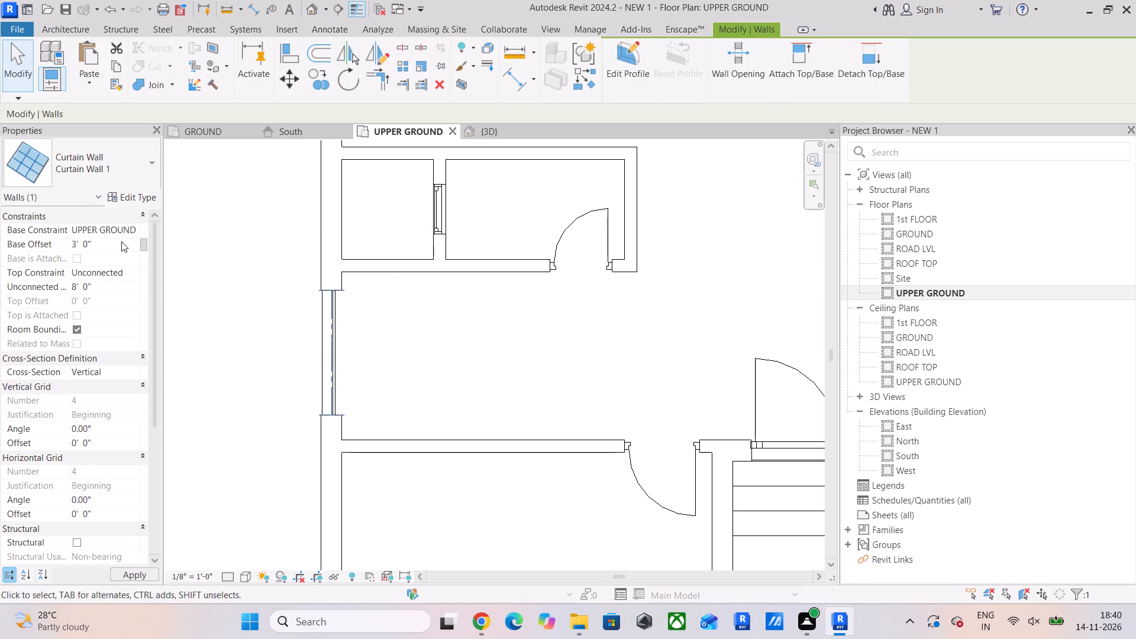
click(117, 289)
text(5')
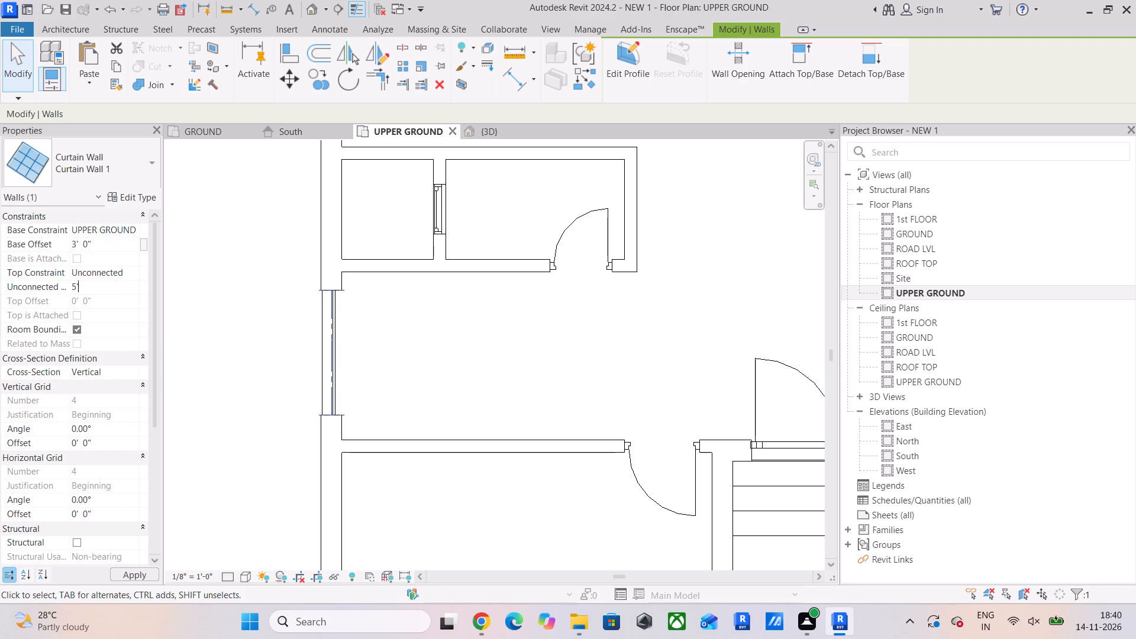
key(Return)
click(118, 282)
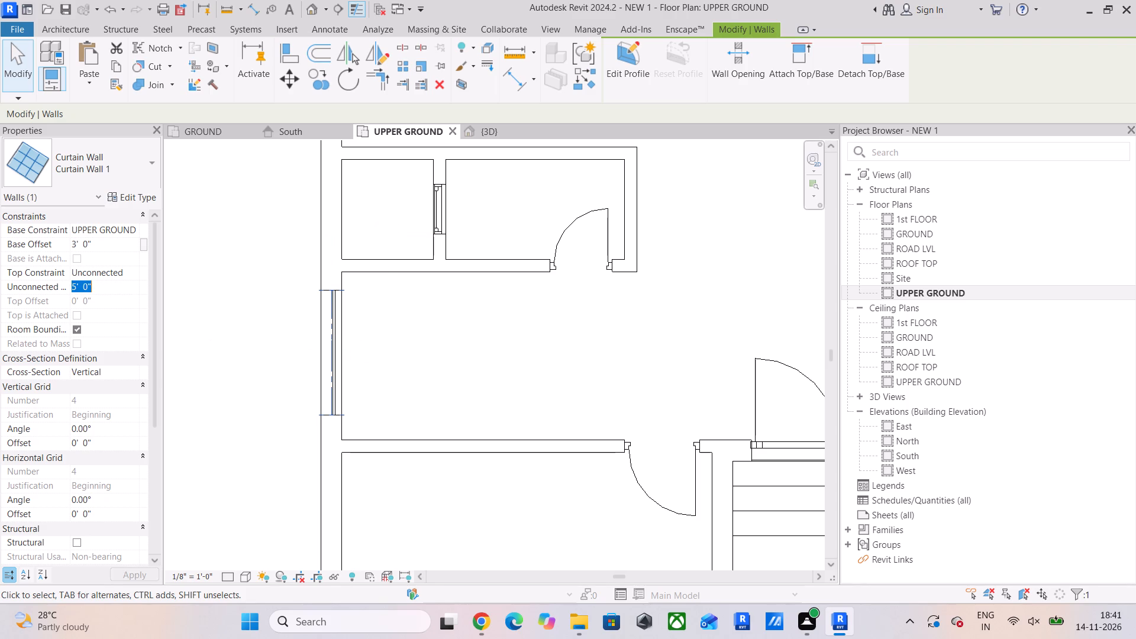
text(6')
key(Return)
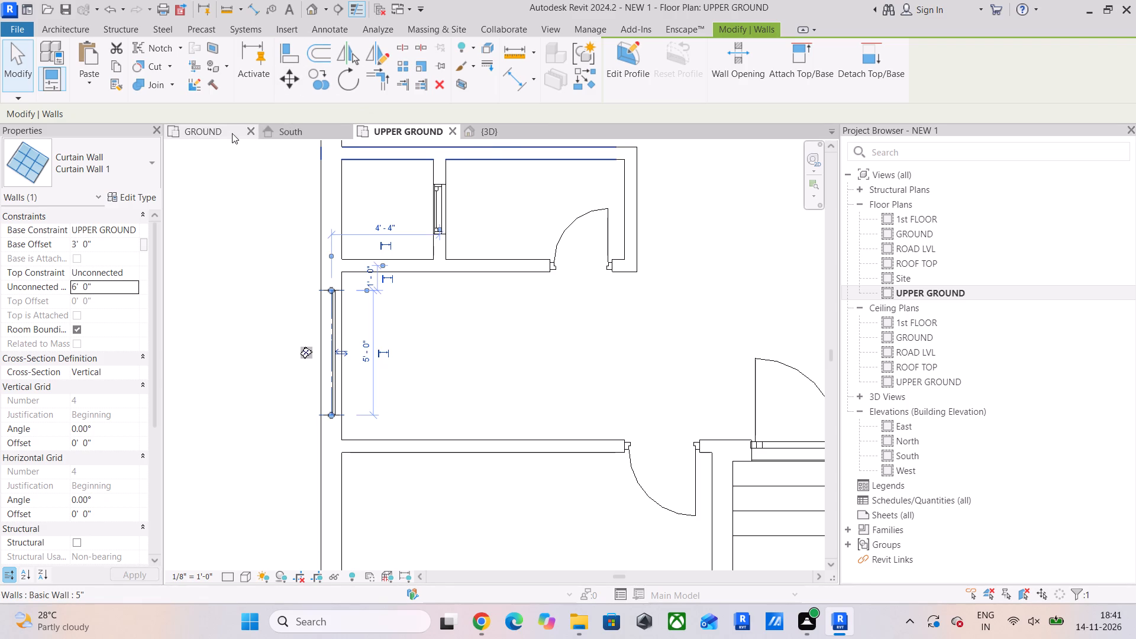
In the 3D view's left side, add two vertical and two horizontal curtain grid lines to the window, each 1' in from its edges.
click(505, 133)
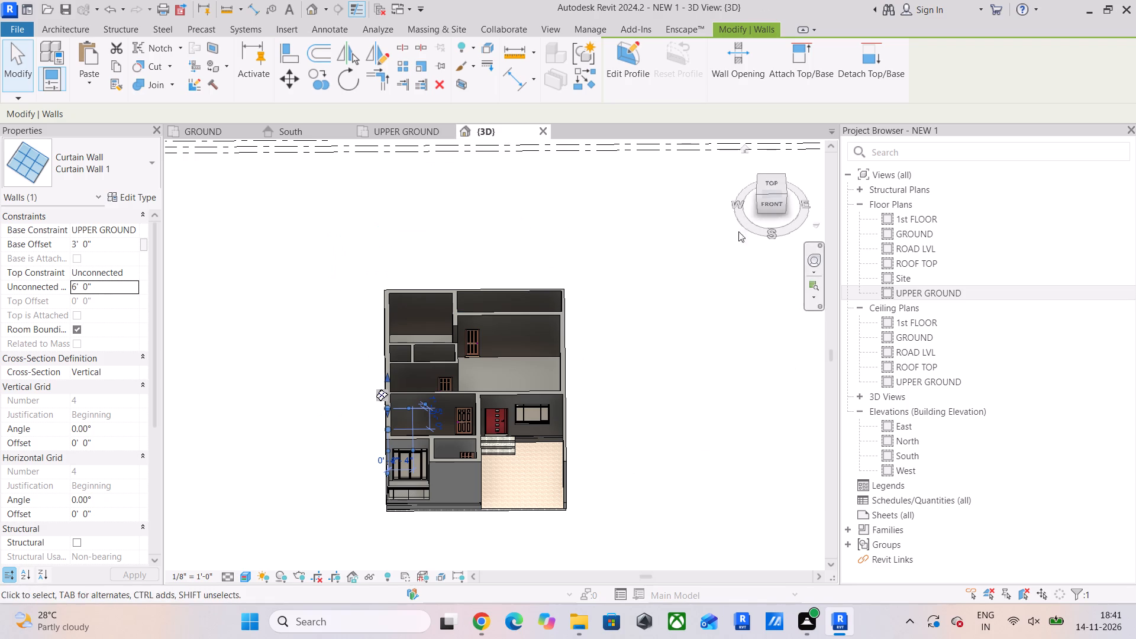
shift+middle_drag(560, 380, 727, 317)
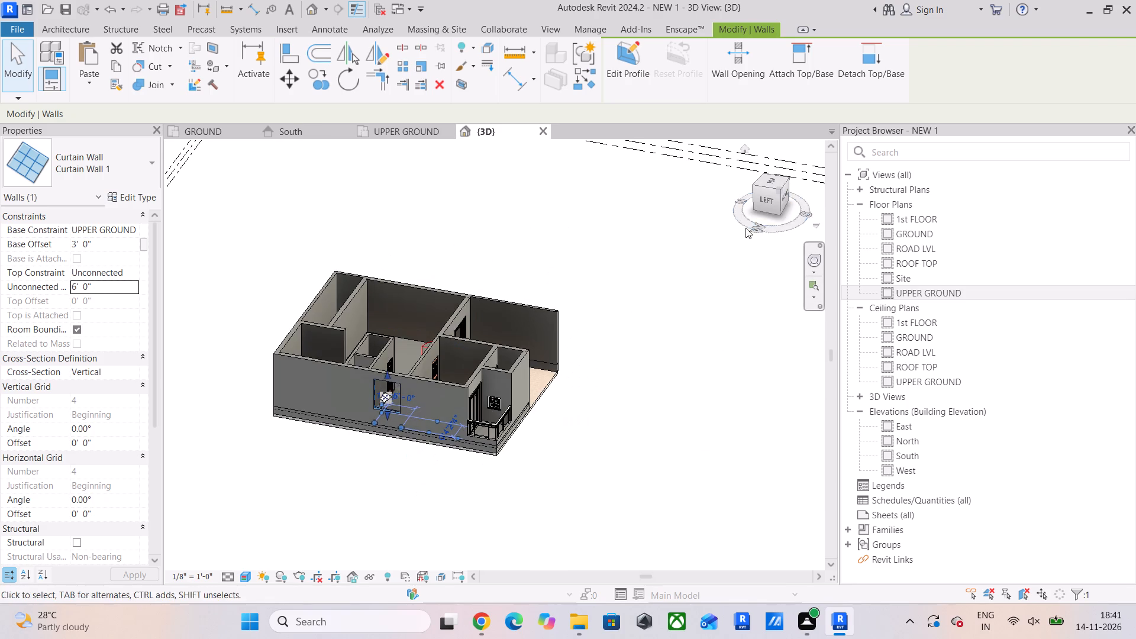
click(766, 197)
scroll(685, 295, down, 6)
middle_drag(638, 315, 598, 330)
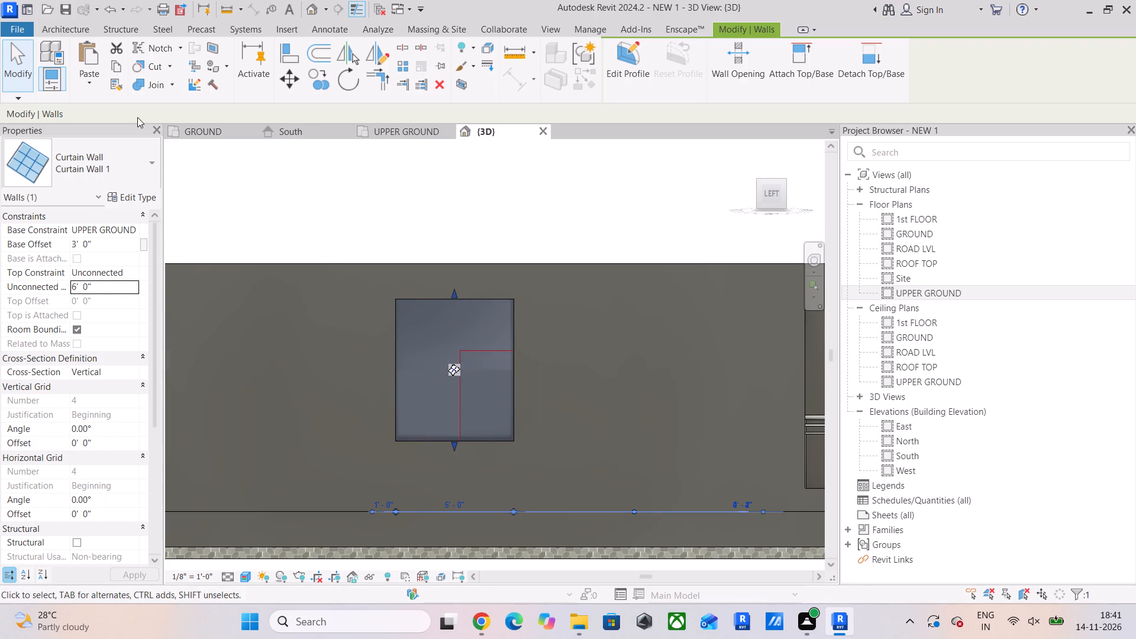
click(74, 26)
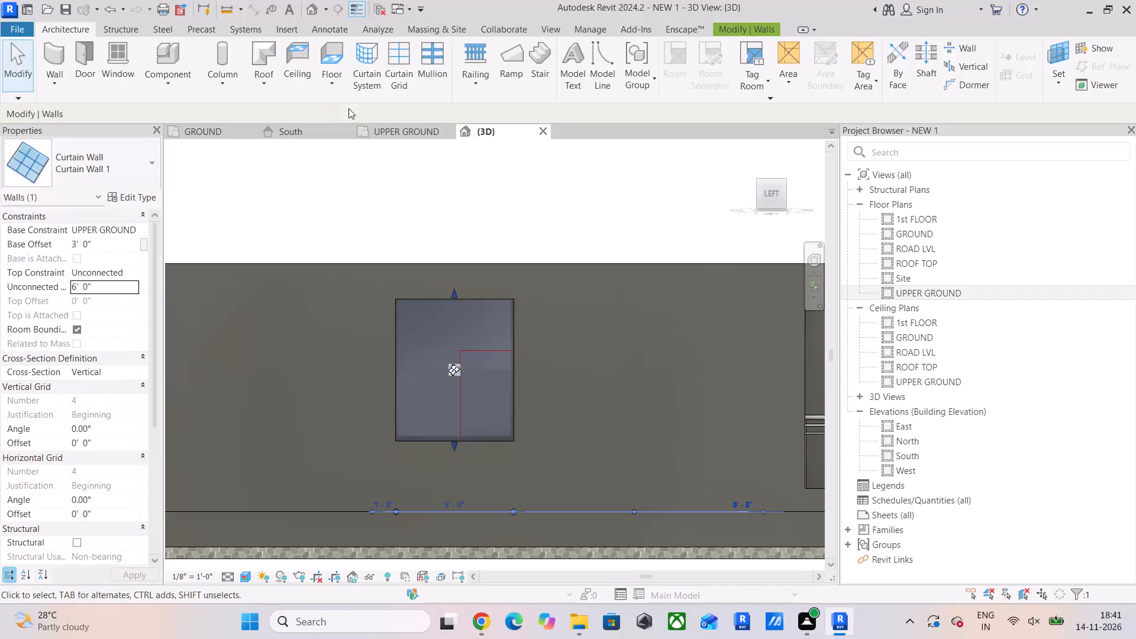
click(395, 59)
scroll(421, 309, up, 6)
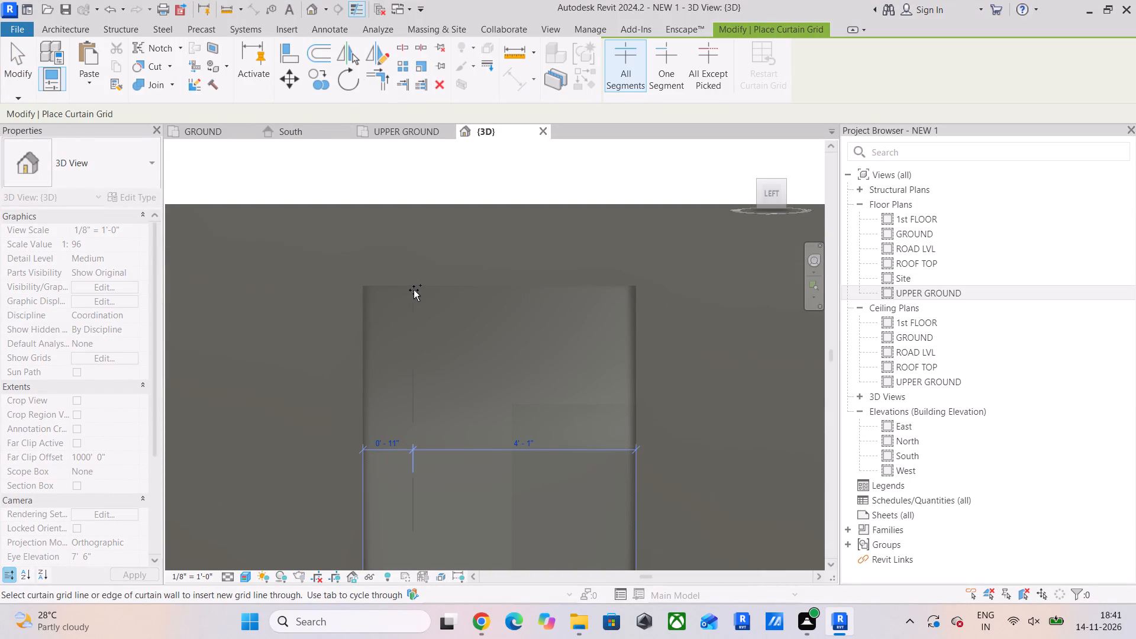
click(416, 290)
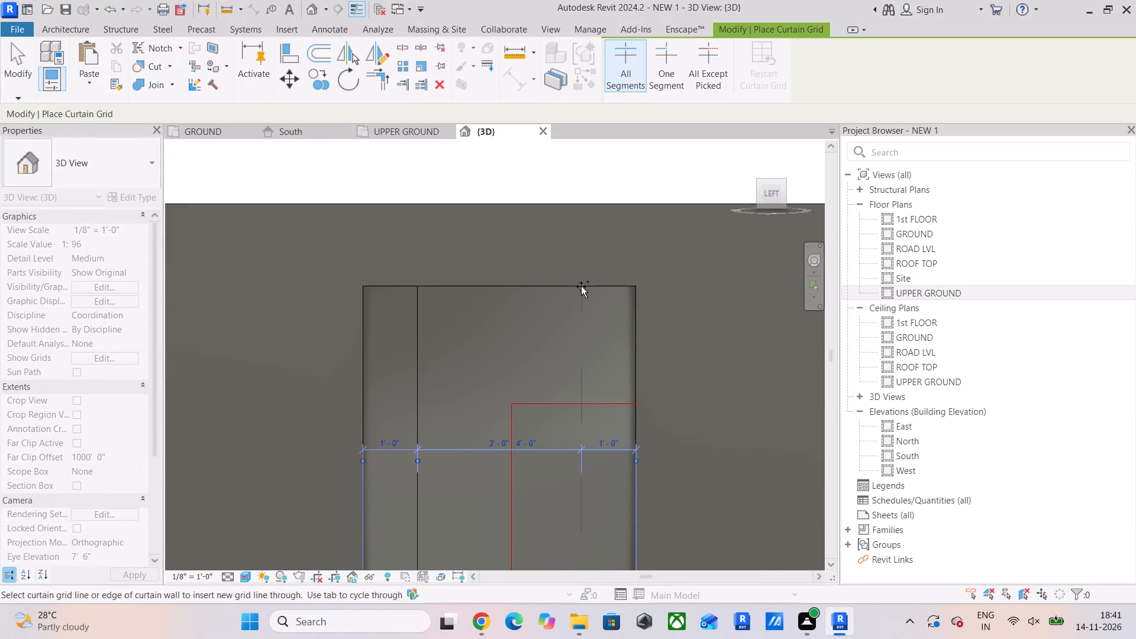
click(581, 286)
middle_drag(496, 324, 460, 238)
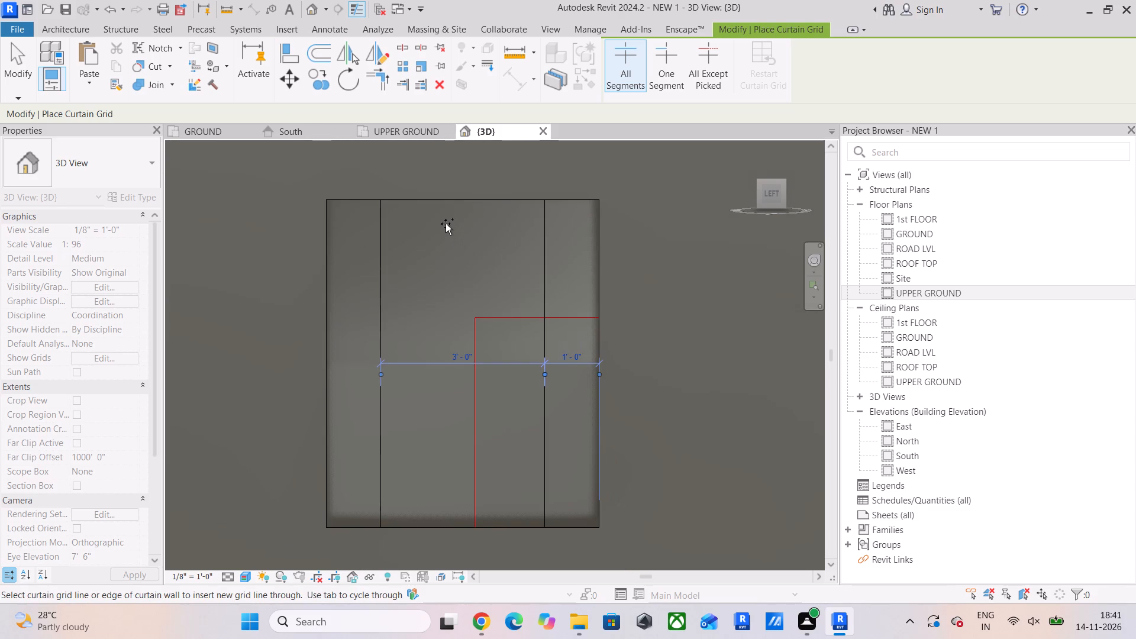
click(327, 472)
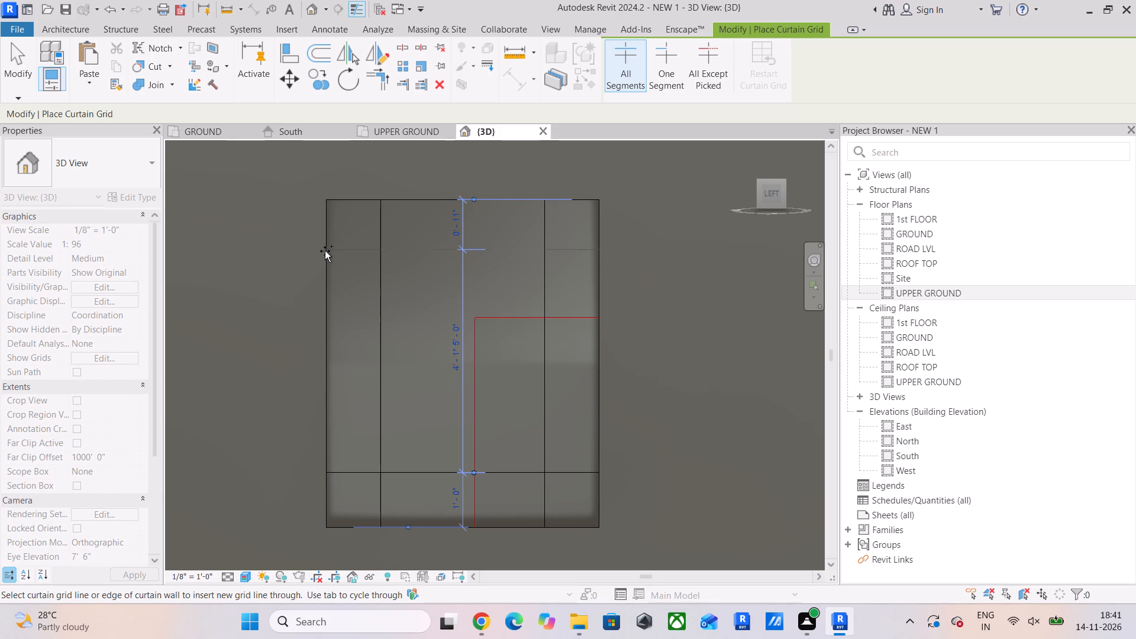
click(325, 252)
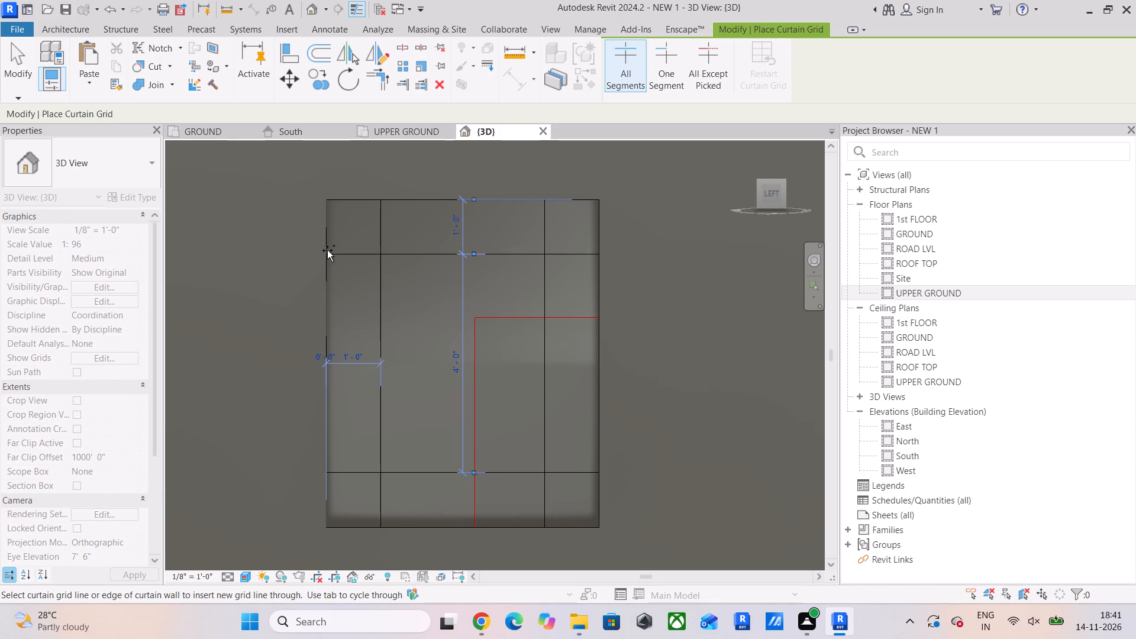
key(Escape)
Save the project and place 1.5" x 2.5" rectangular mullions on the window's two vertical and two horizontal grid lines.
click(89, 32)
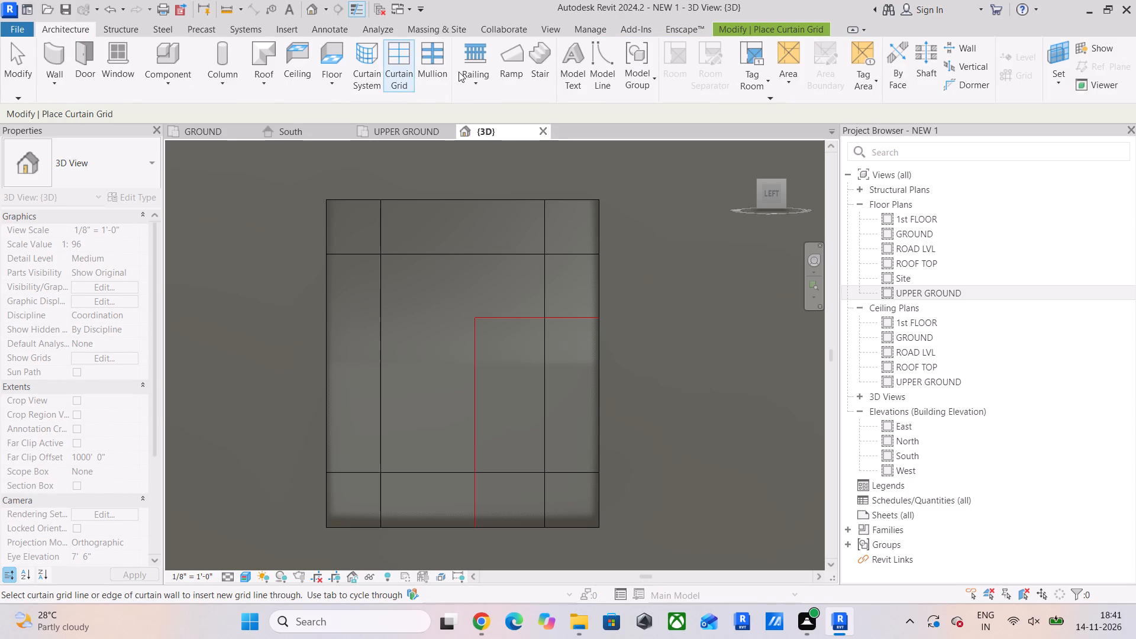
click(438, 64)
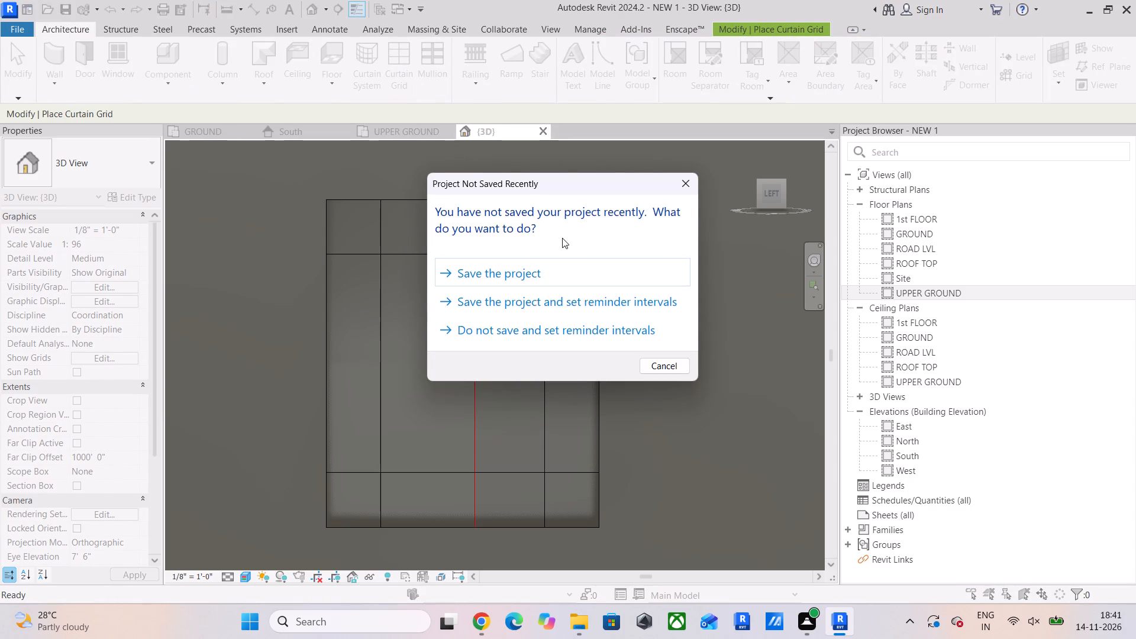
click(522, 265)
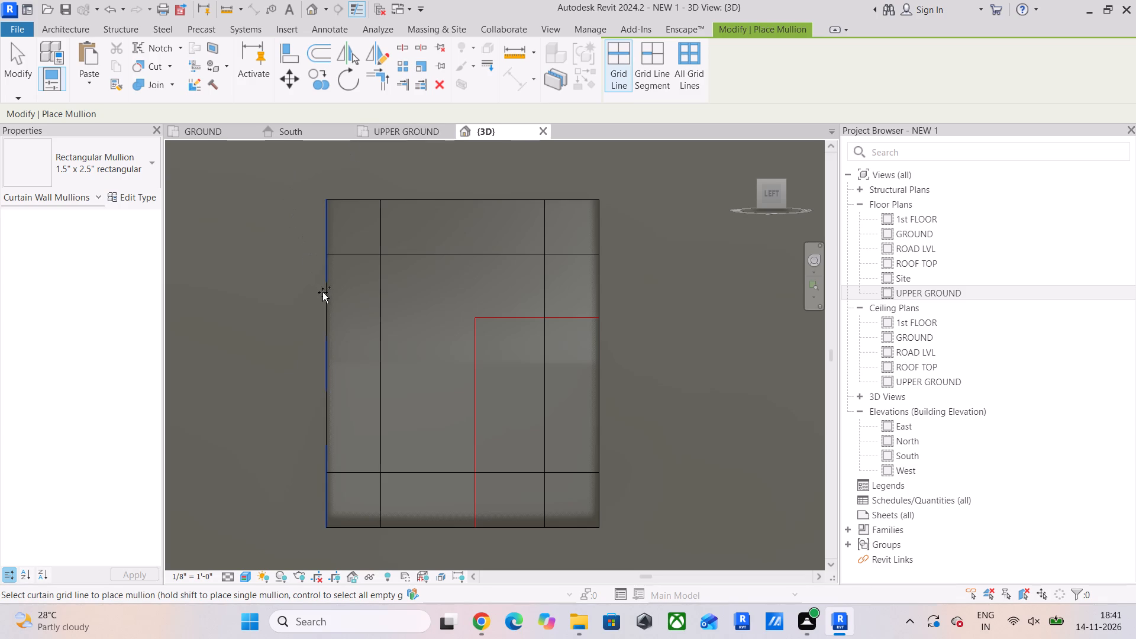
click(380, 289)
click(433, 257)
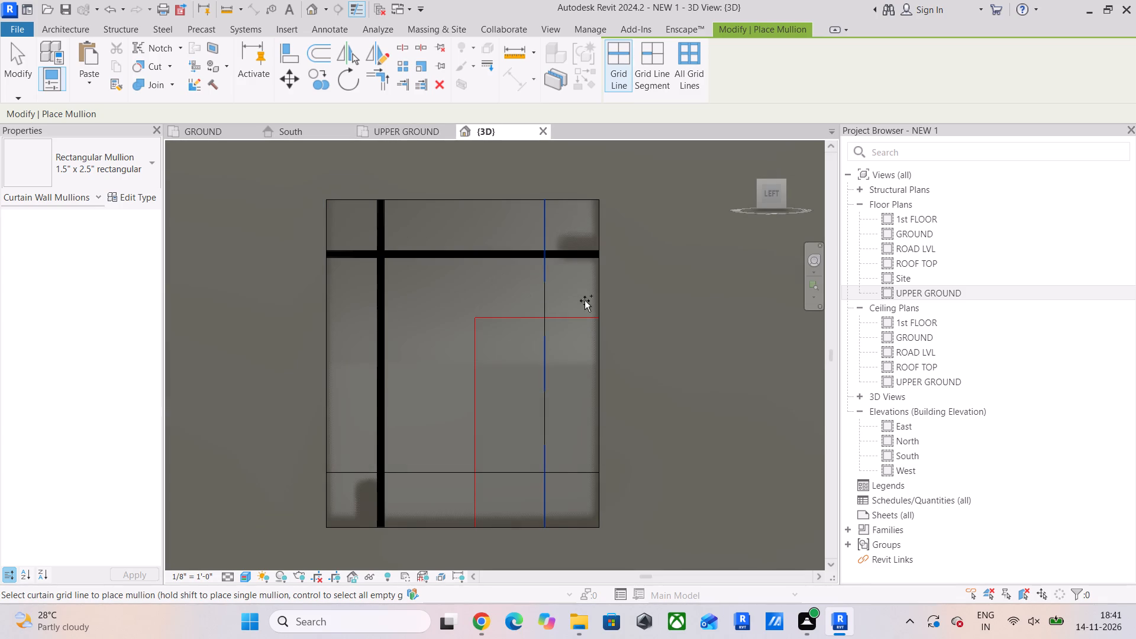
click(549, 315)
click(471, 473)
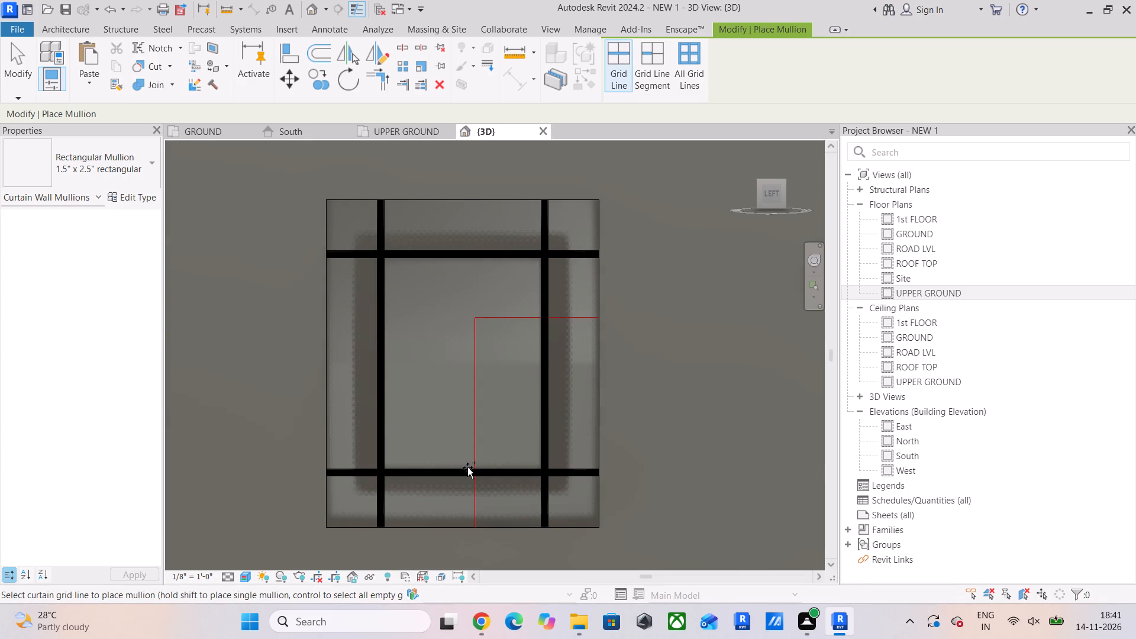
Place 2.5" x 5" rectangular mullions along all four outer edges of the side-wall window.
click(120, 175)
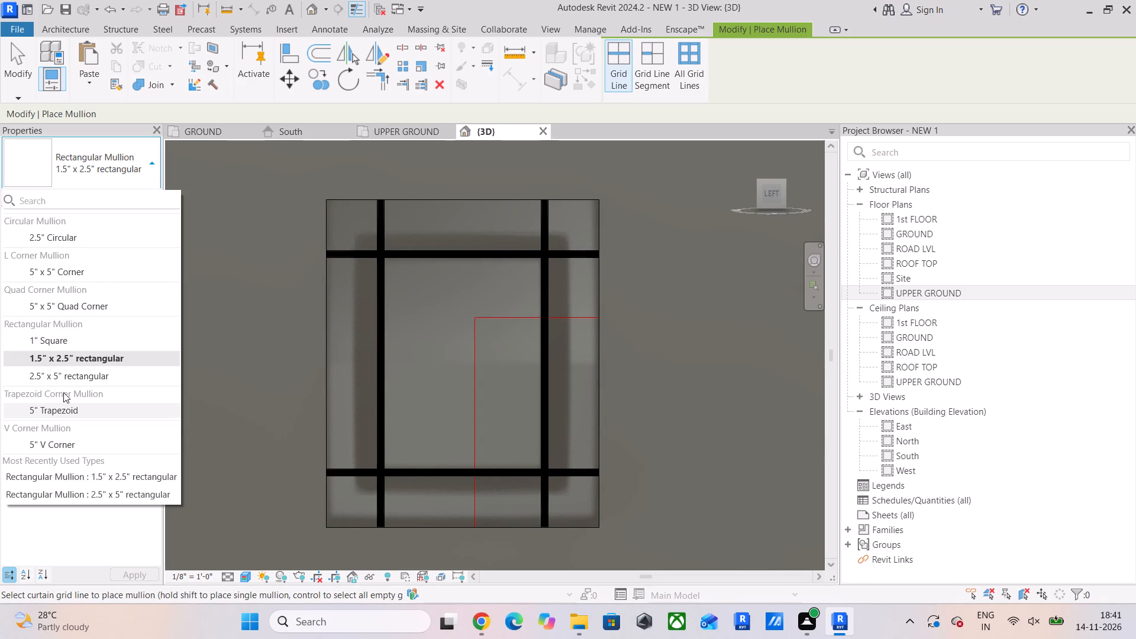
click(73, 381)
click(329, 344)
click(349, 202)
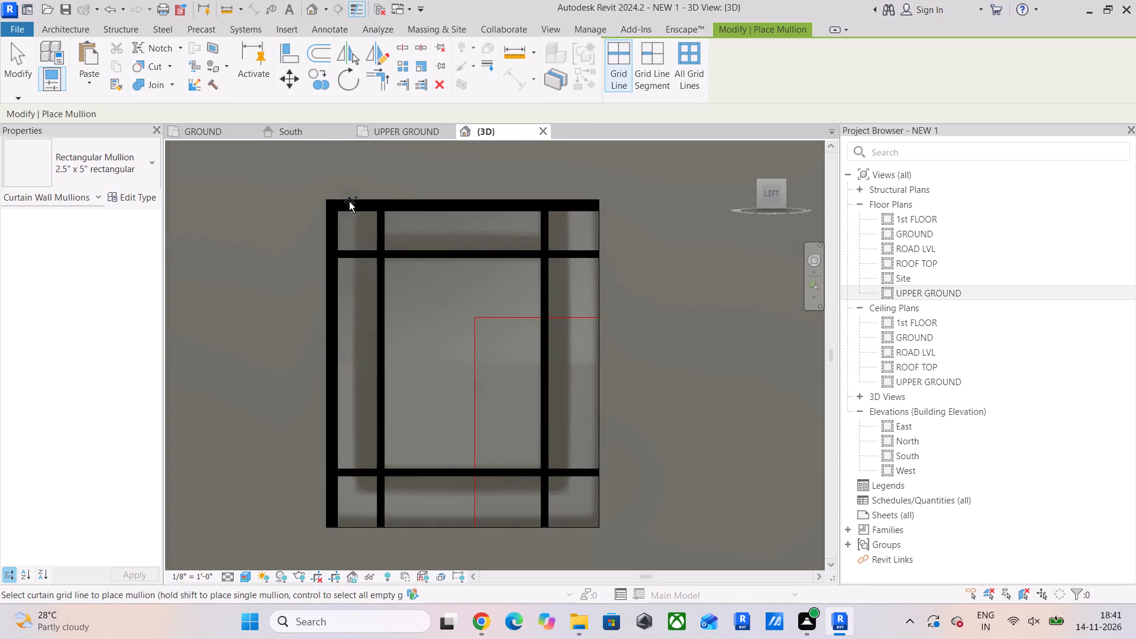
click(596, 317)
click(468, 530)
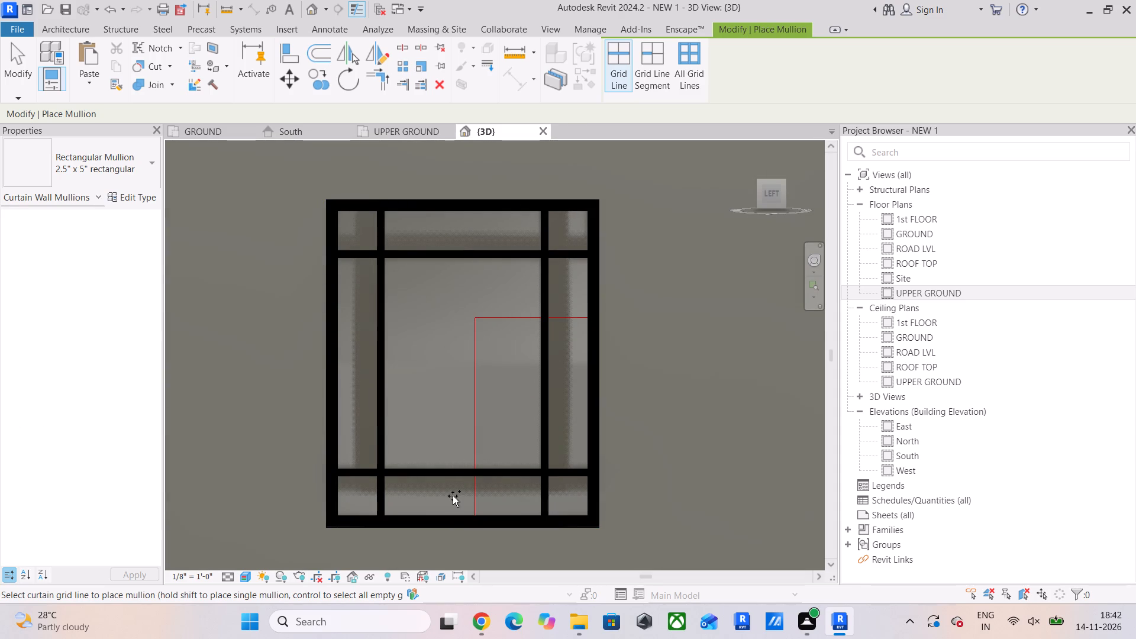
key(Escape)
key(Escape)
key(Escape)
Delete the middle segments of the window's lower and upper horizontal mullions.
click(464, 475)
key(Delete)
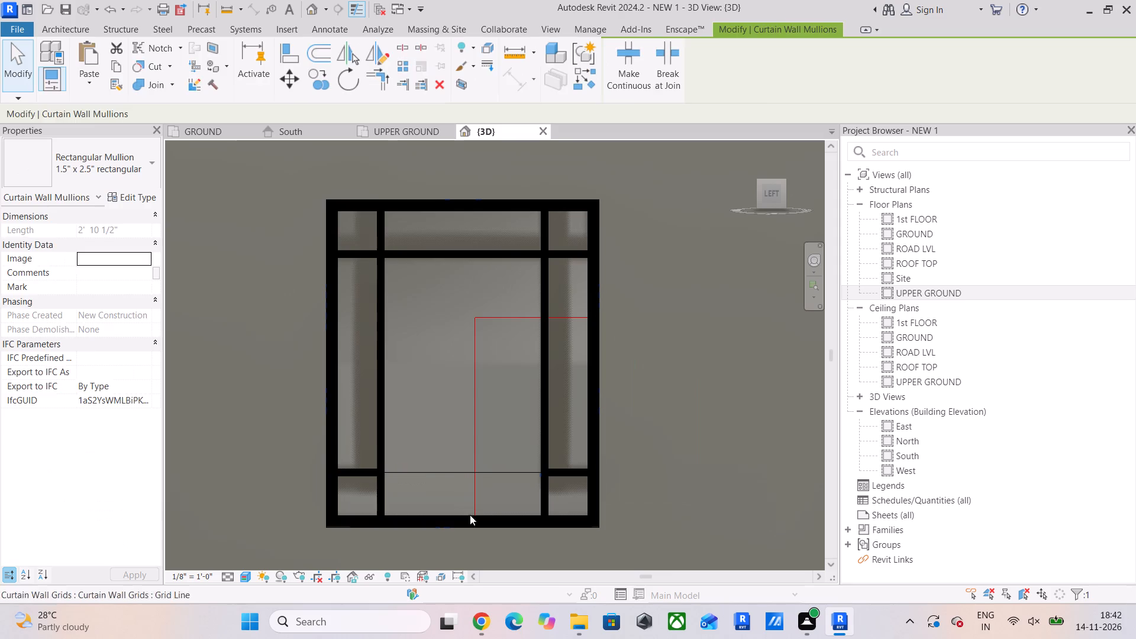
click(456, 260)
key(Delete)
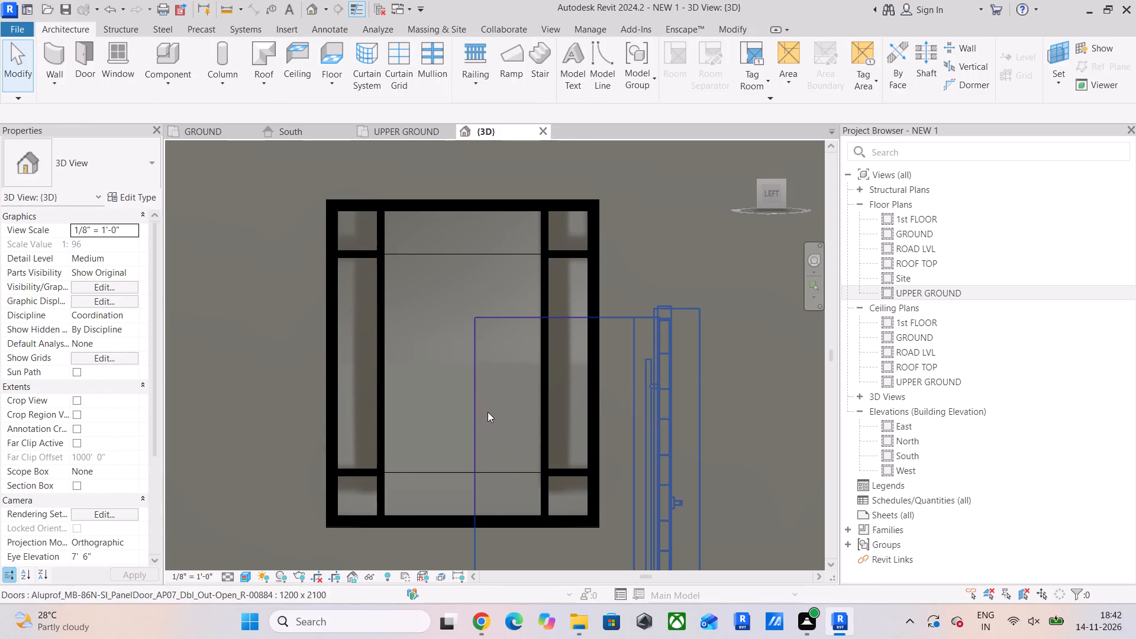
Place a 1.5" x 2.5" rectangular mullion on the middle segment of the window's upper horizontal grid line.
middle_drag(485, 413, 406, 444)
scroll(649, 343, down, 5)
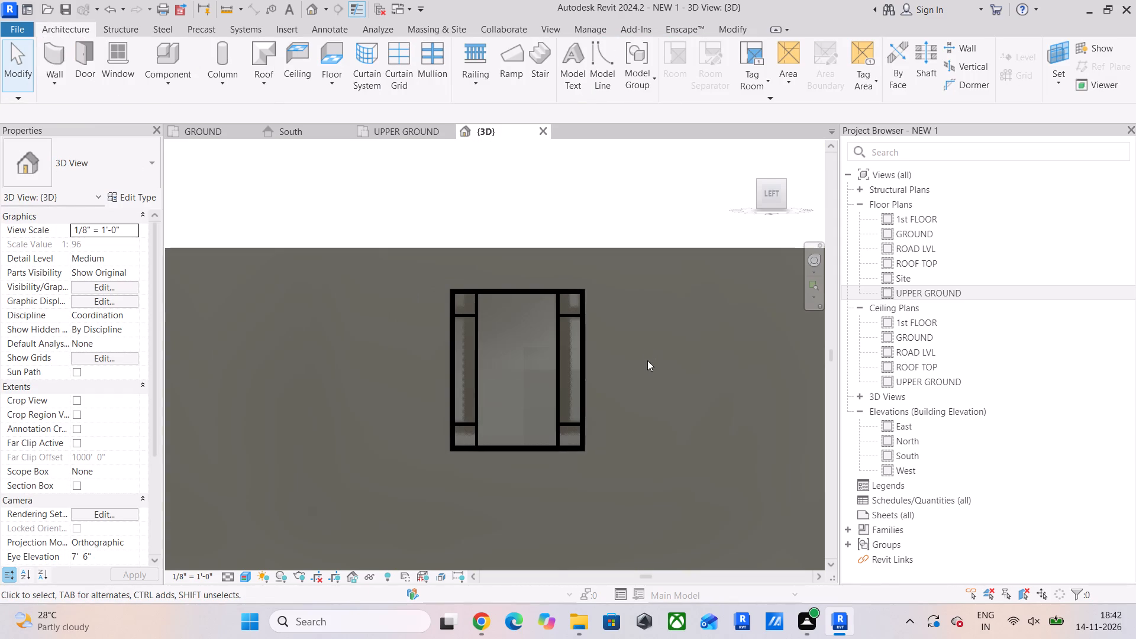
shift+middle_drag(630, 409, 553, 433)
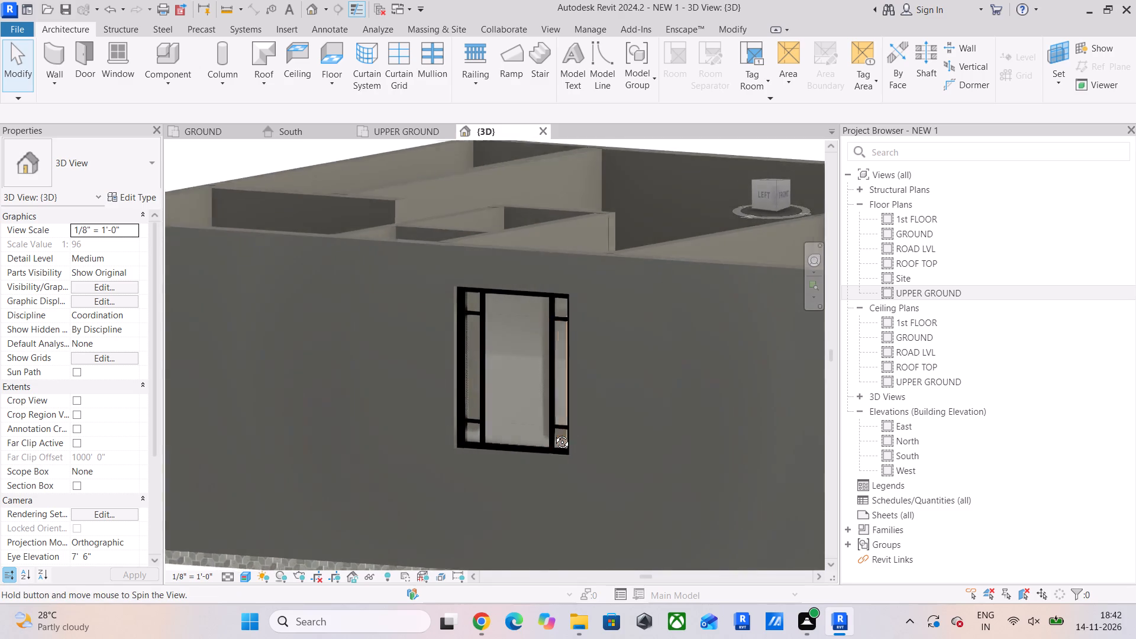
shift+middle_drag(553, 433, 648, 485)
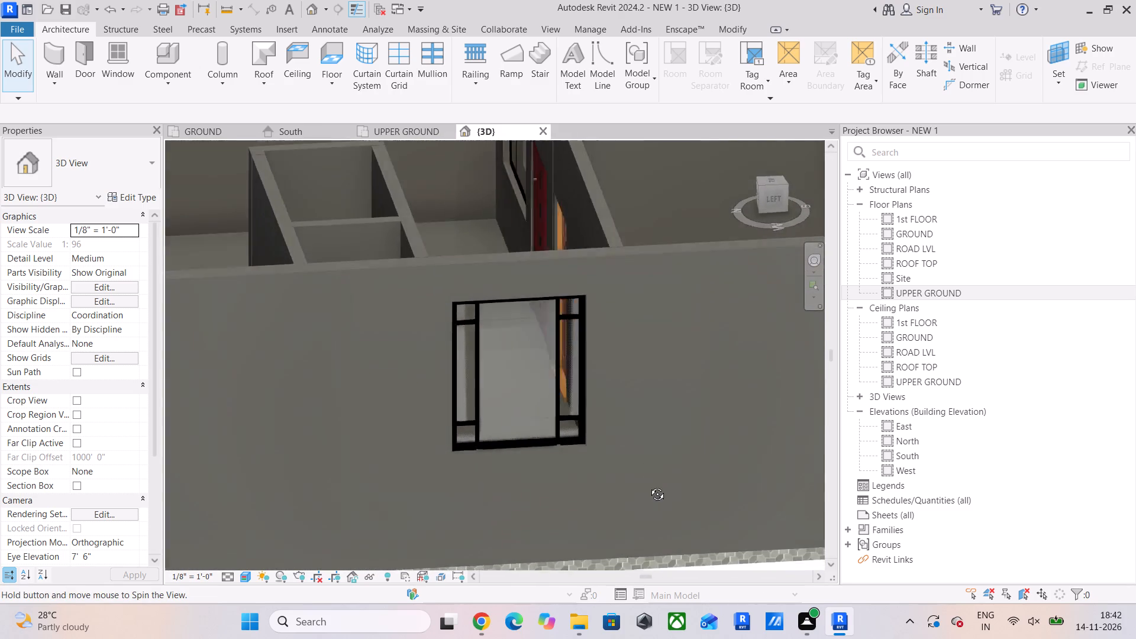
shift+middle_drag(648, 485, 613, 430)
scroll(511, 315, up, 5)
scroll(511, 314, down, 2)
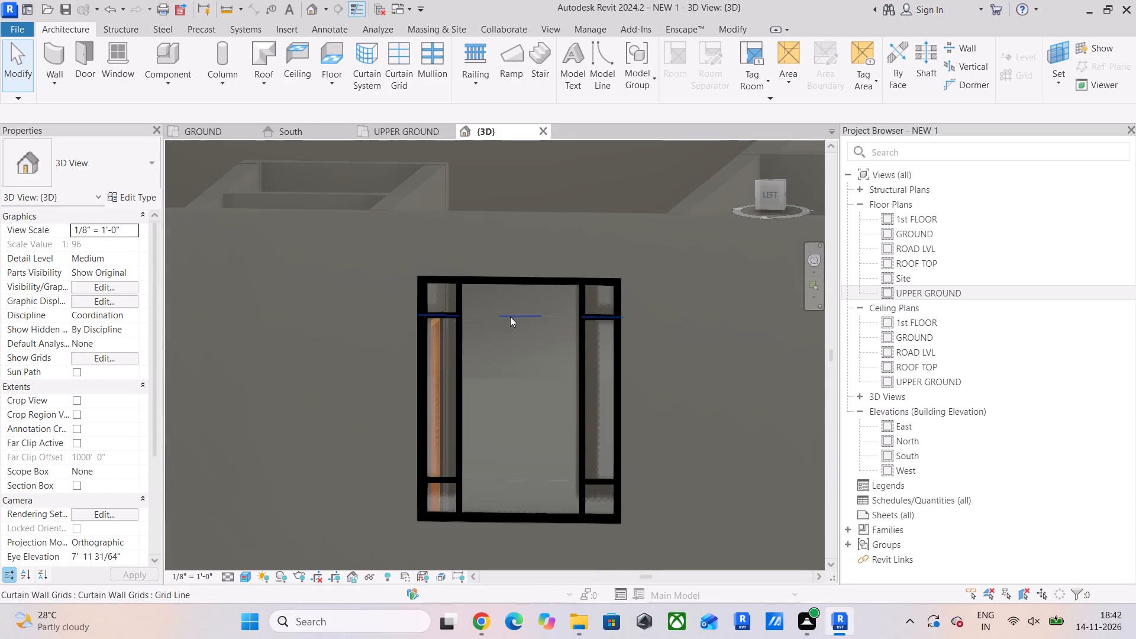
scroll(470, 293, up, 2)
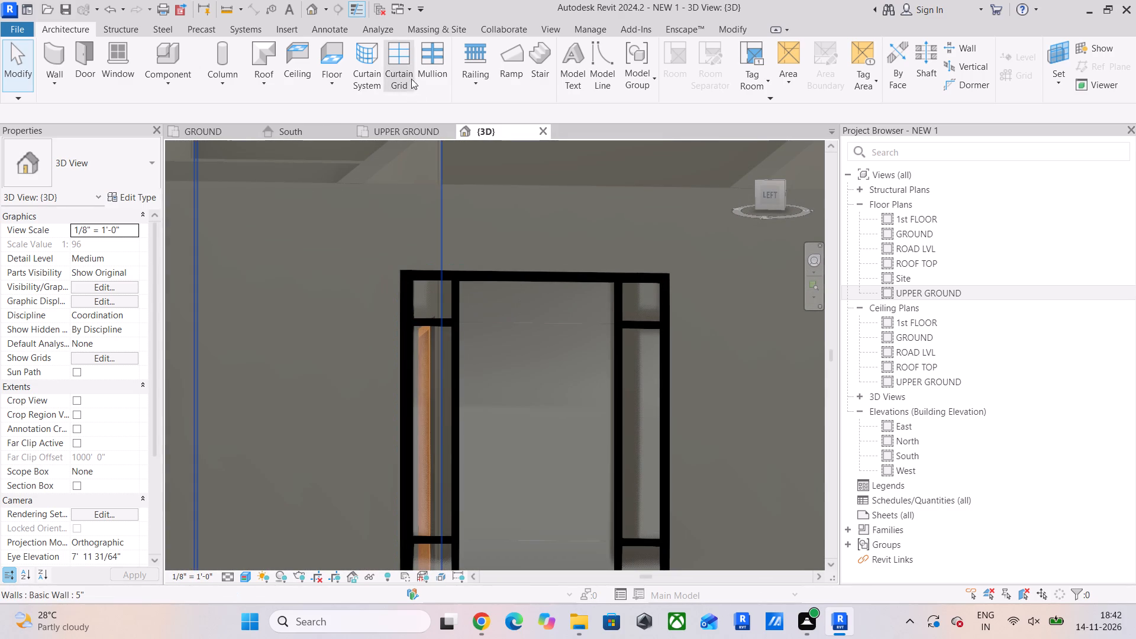
click(422, 56)
click(92, 178)
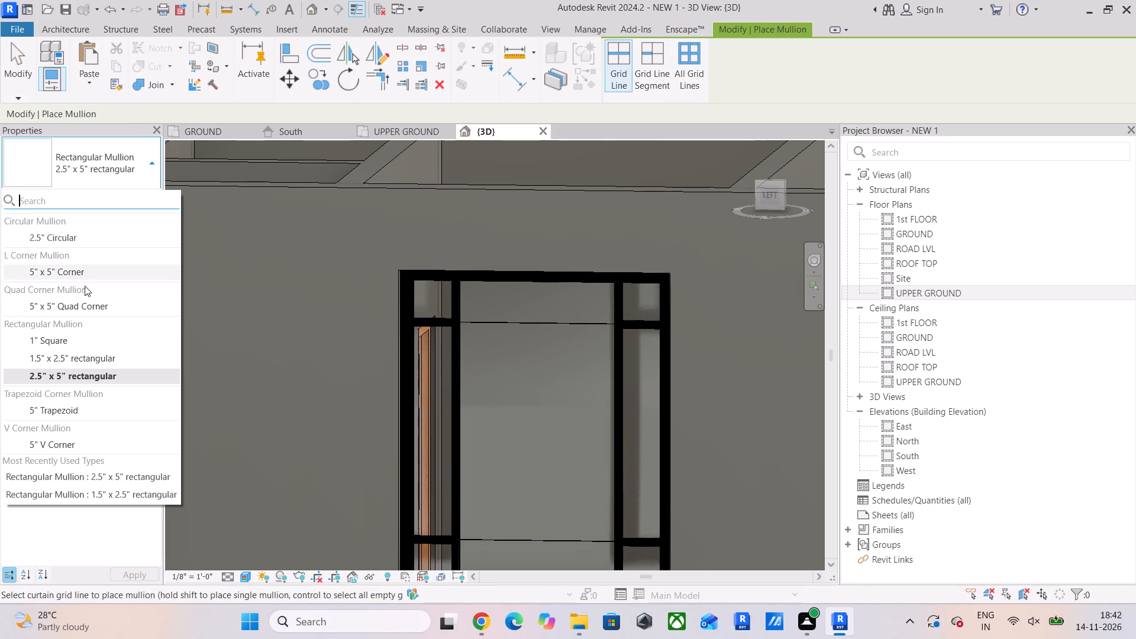
click(57, 357)
click(530, 325)
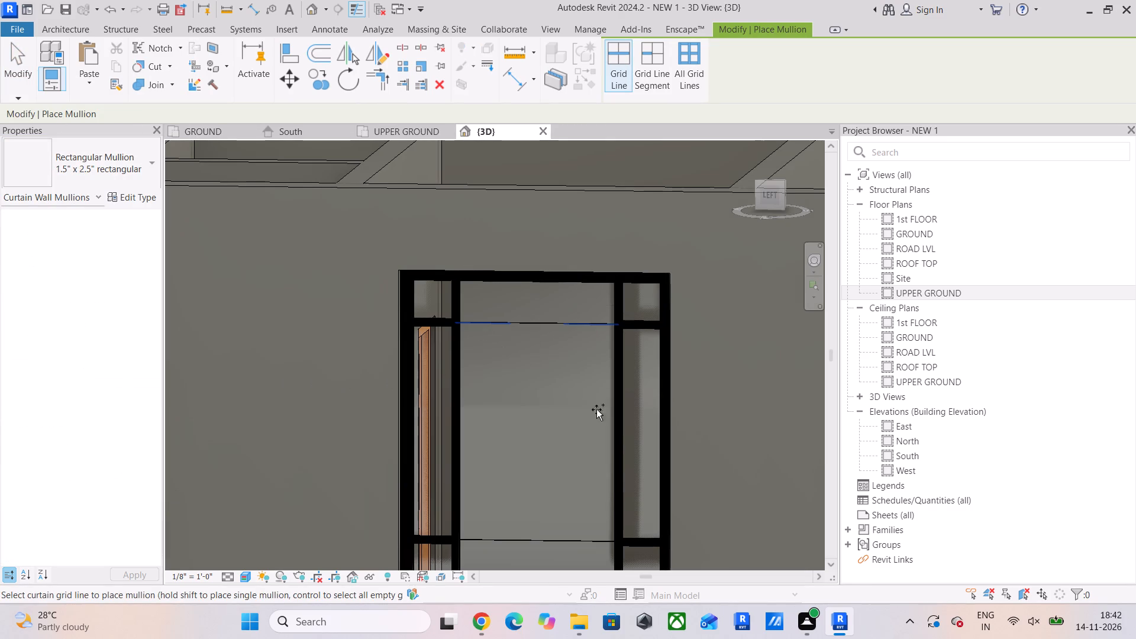
scroll(632, 431, down, 5)
middle_drag(638, 429, 599, 356)
key(Escape)
key(Escape)
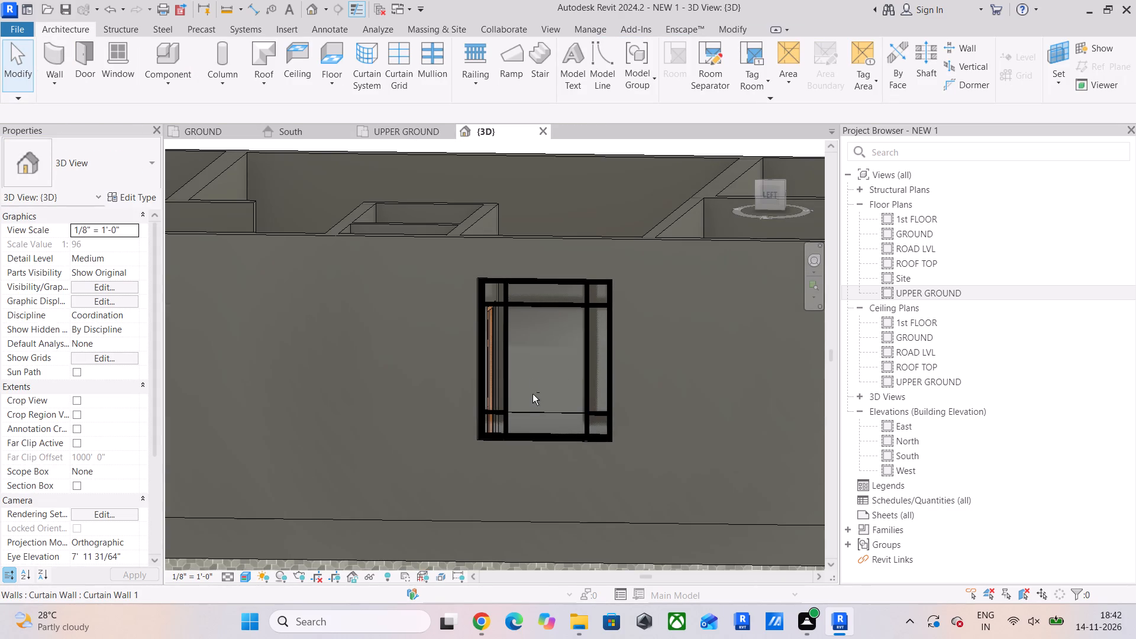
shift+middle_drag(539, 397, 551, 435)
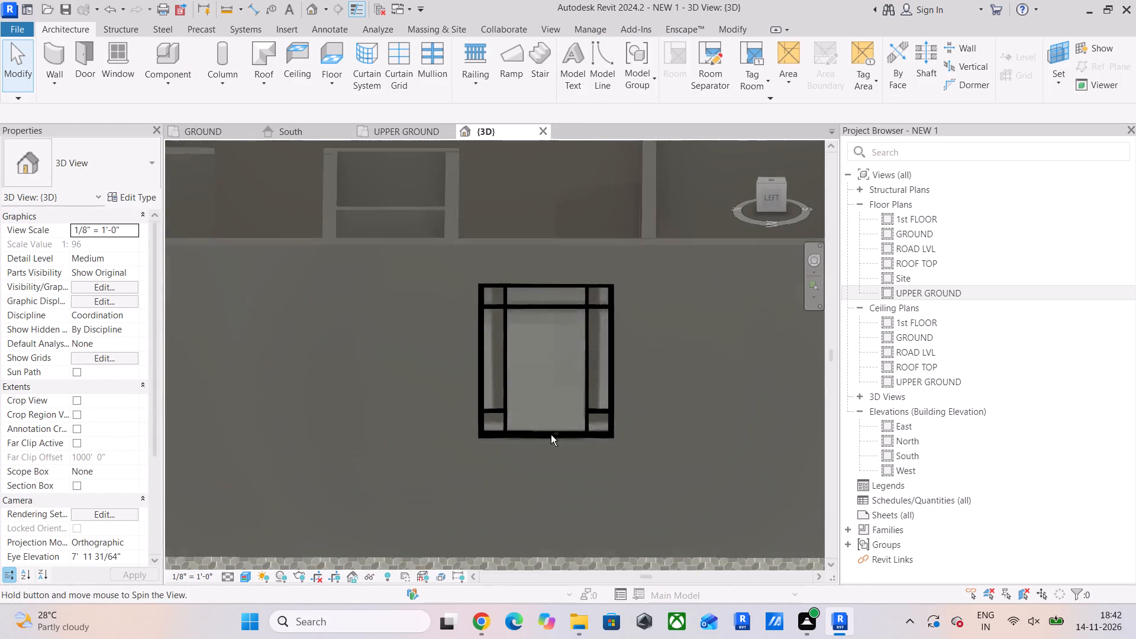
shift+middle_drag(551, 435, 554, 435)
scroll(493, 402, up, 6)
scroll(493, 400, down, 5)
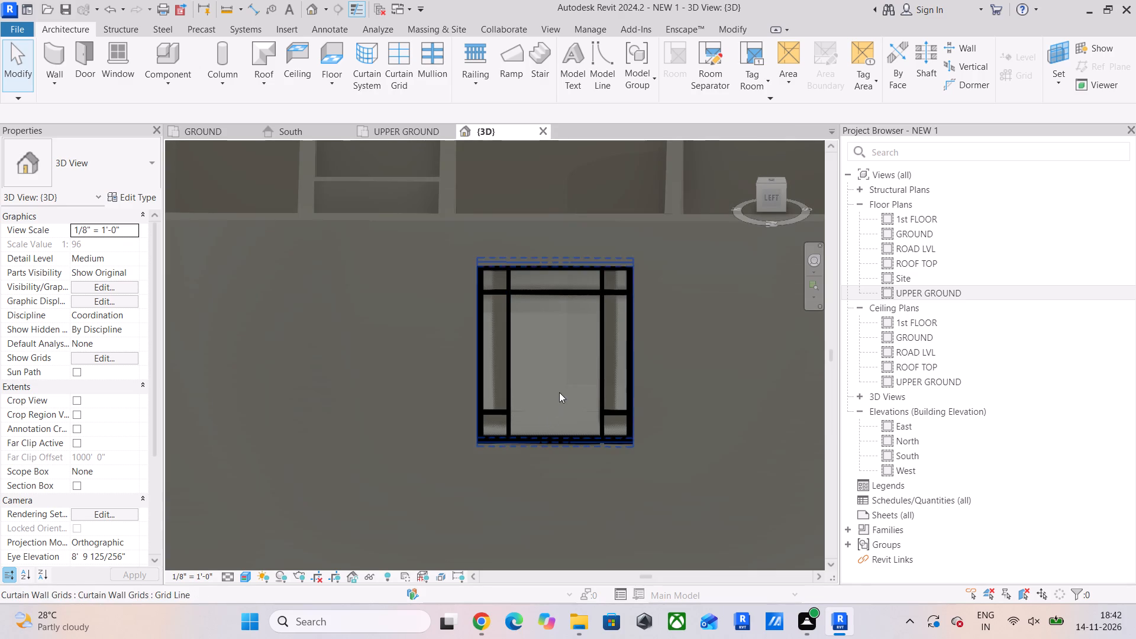
Examine the finished side-wall window and the lower edge of the balcony's storefront curtain wall.
middle_drag(559, 392, 525, 489)
scroll(548, 451, down, 7)
scroll(596, 474, up, 6)
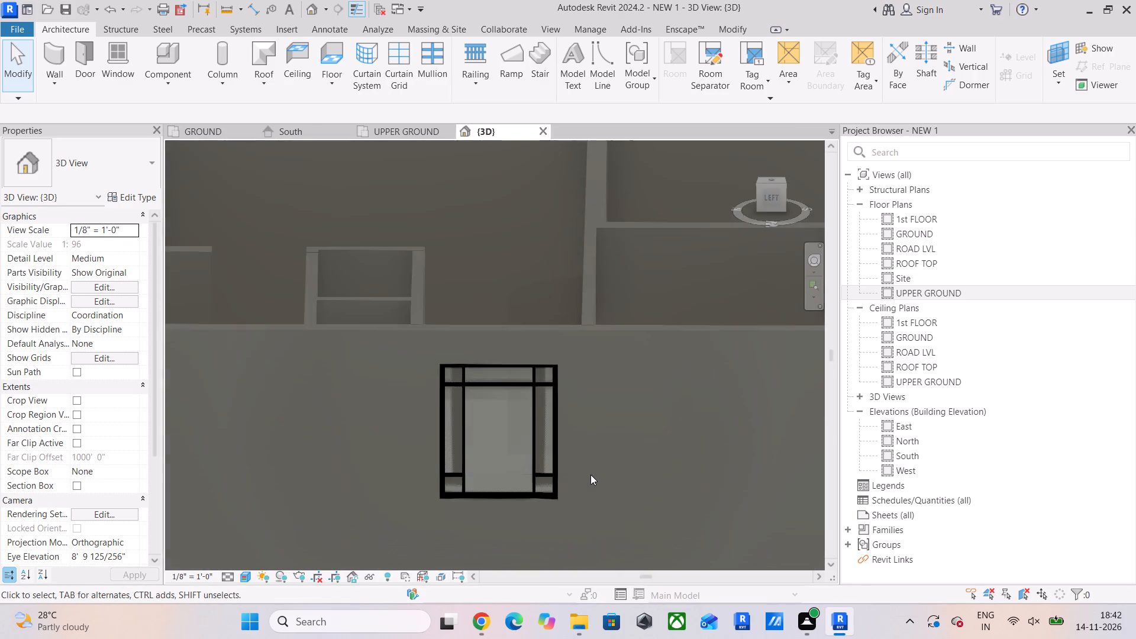
scroll(590, 475, down, 5)
shift+middle_drag(606, 478, 500, 469)
scroll(499, 468, up, 7)
scroll(485, 464, down, 4)
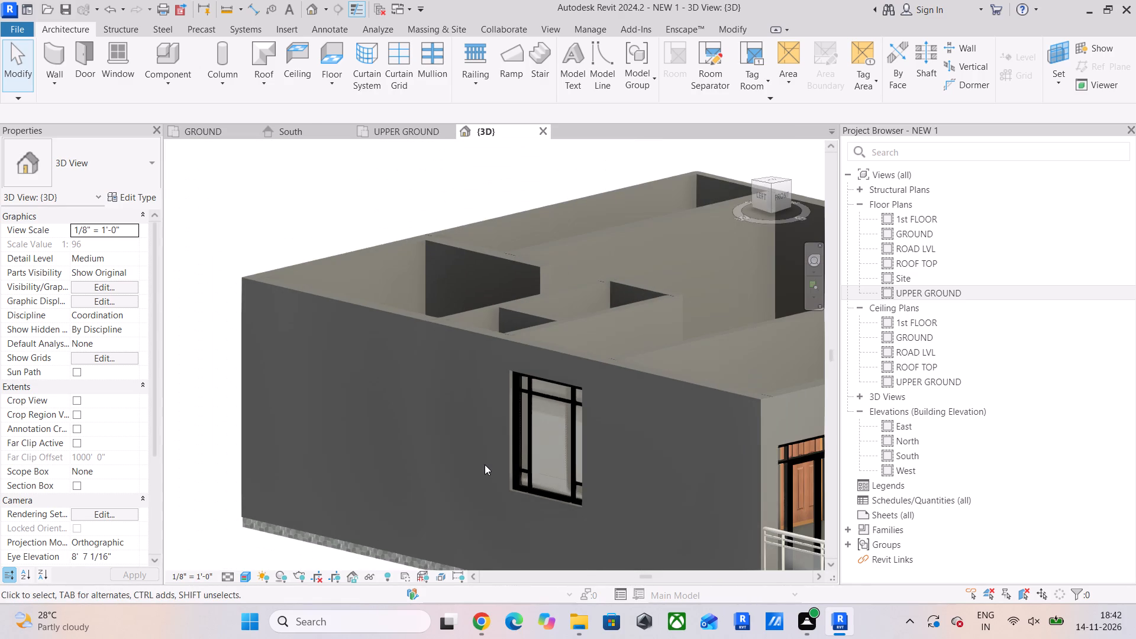
scroll(568, 477, down, 5)
middle_drag(581, 480, 411, 476)
shift+middle_drag(570, 485, 509, 525)
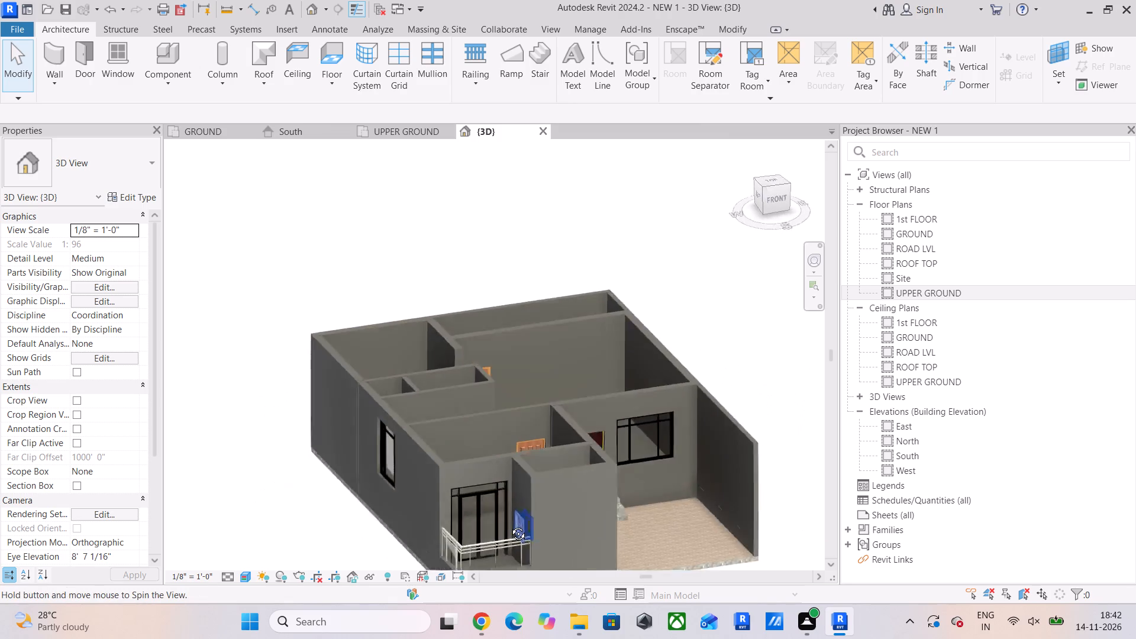
shift+middle_drag(509, 525, 504, 473)
scroll(450, 495, up, 6)
middle_drag(459, 500, 466, 312)
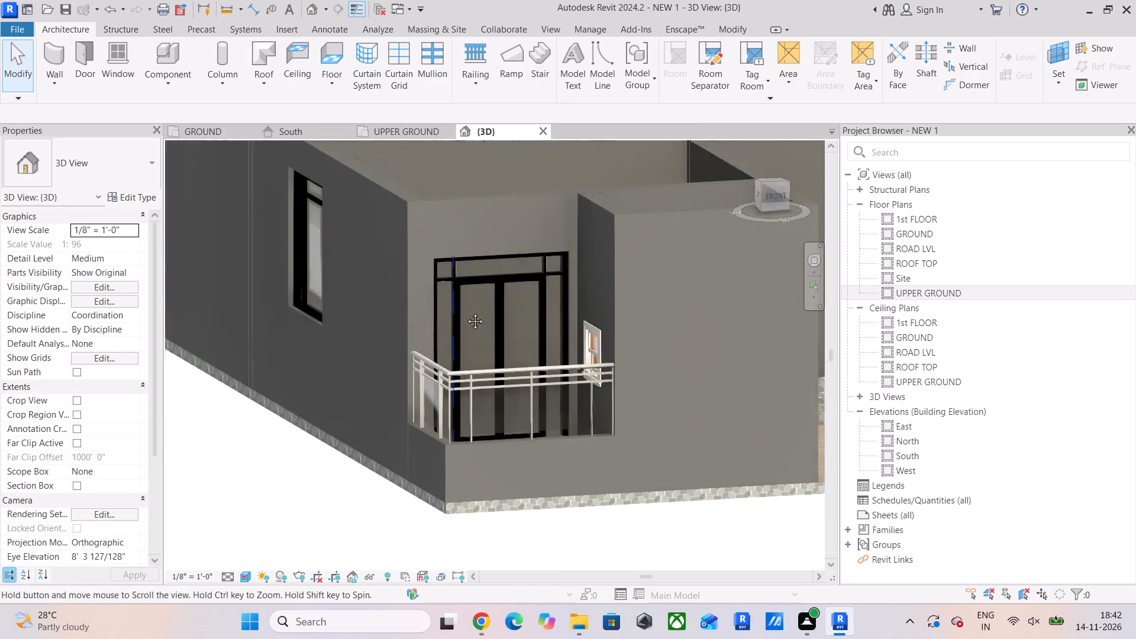
middle_drag(466, 312, 465, 318)
shift+middle_drag(513, 393, 509, 491)
middle_drag(499, 496, 517, 359)
scroll(475, 371, up, 7)
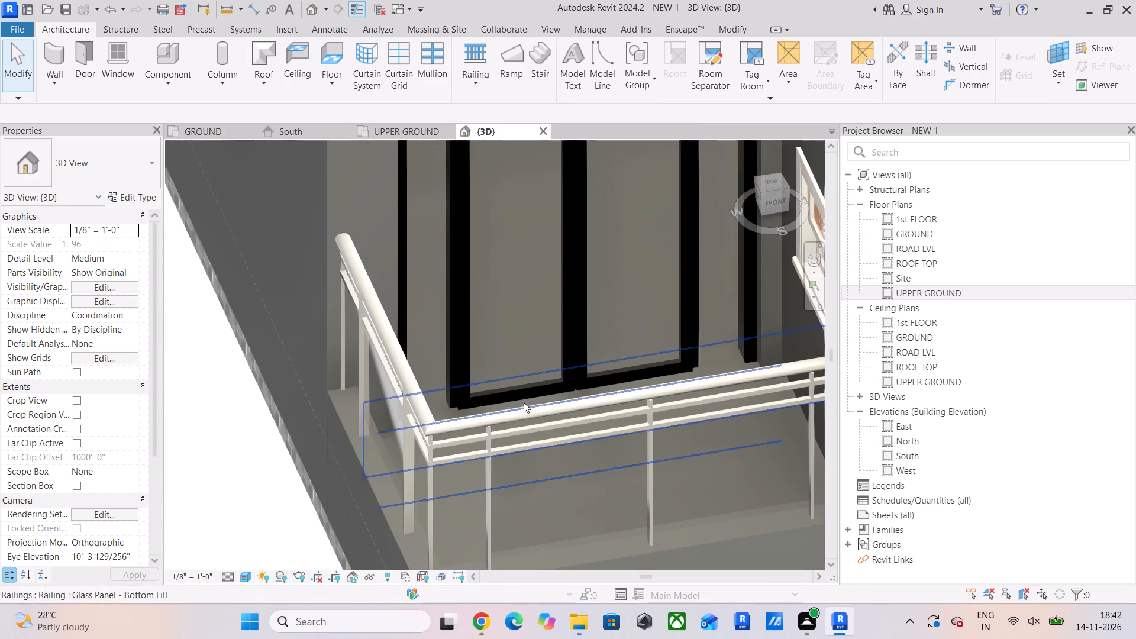
shift+middle_drag(524, 401, 502, 421)
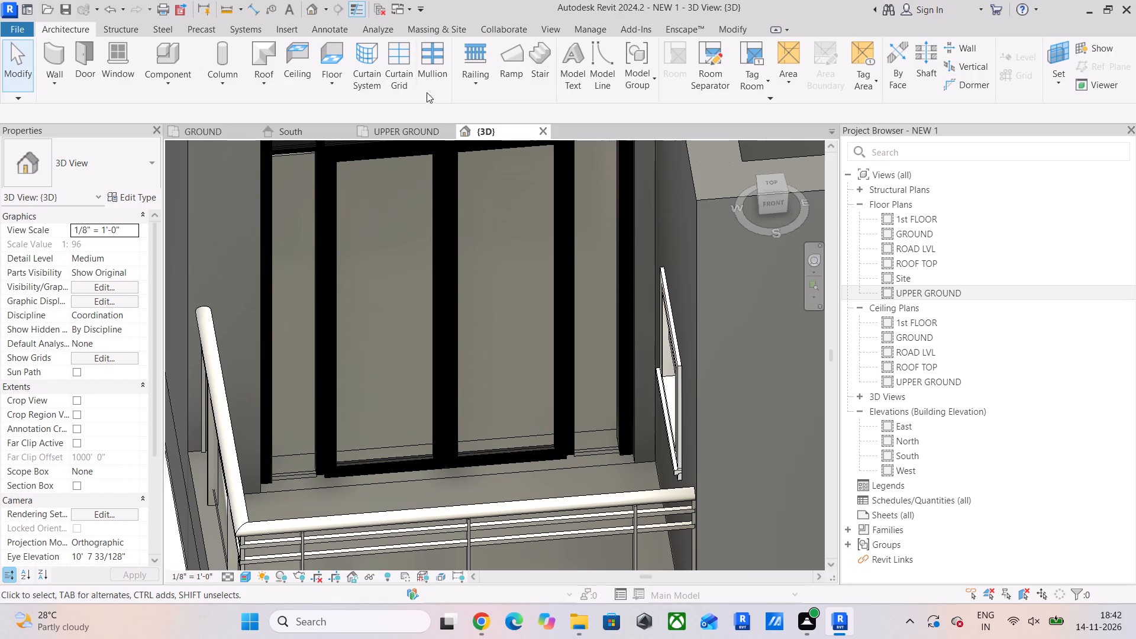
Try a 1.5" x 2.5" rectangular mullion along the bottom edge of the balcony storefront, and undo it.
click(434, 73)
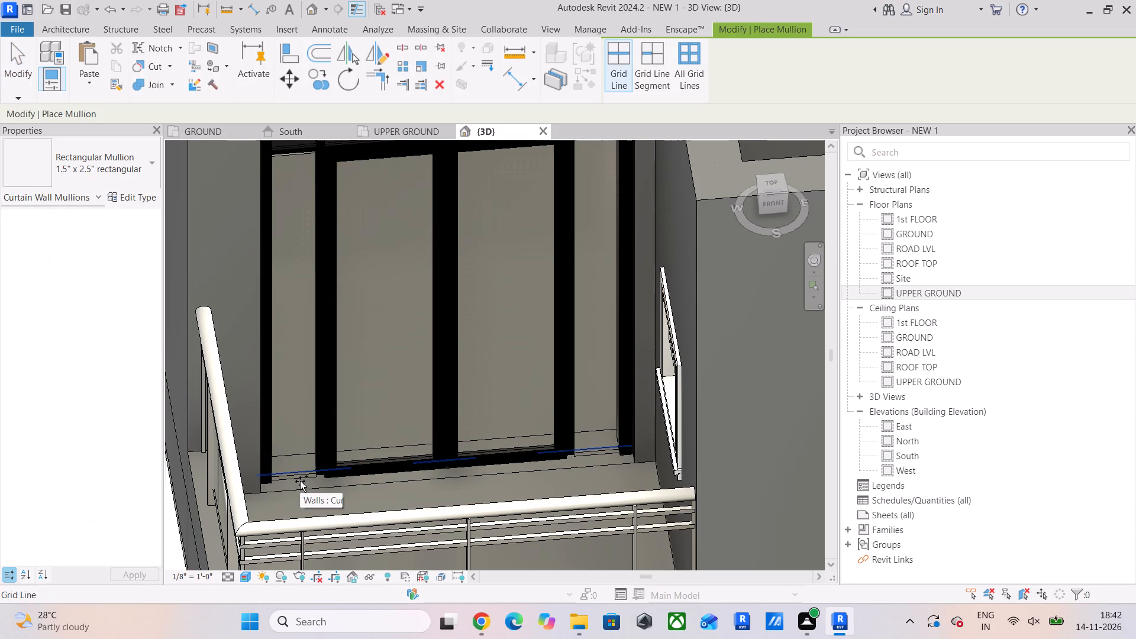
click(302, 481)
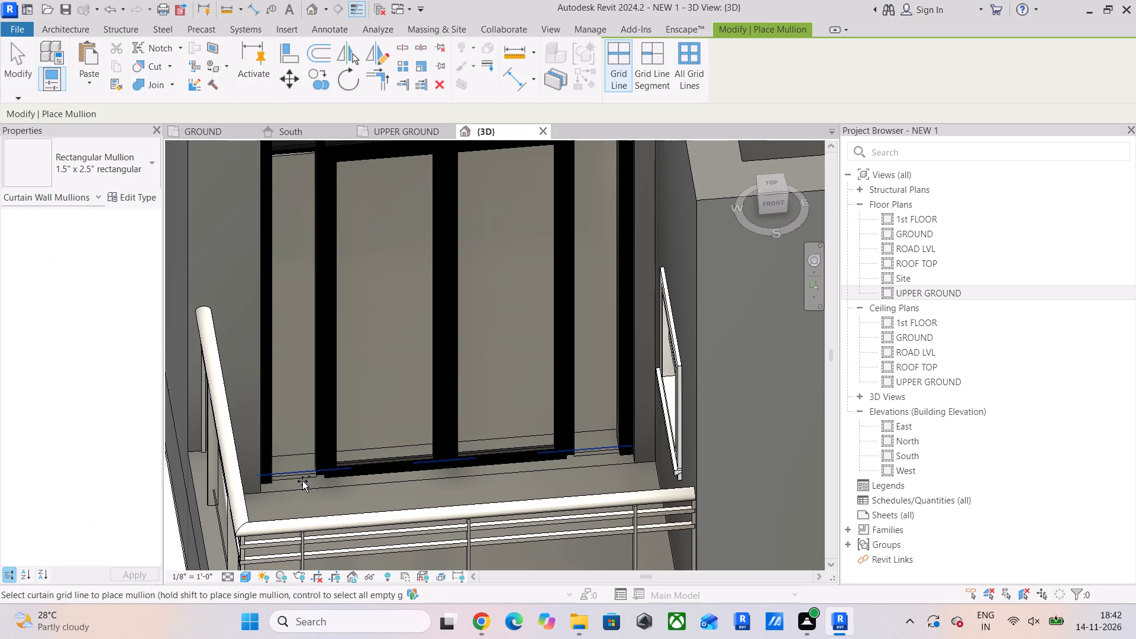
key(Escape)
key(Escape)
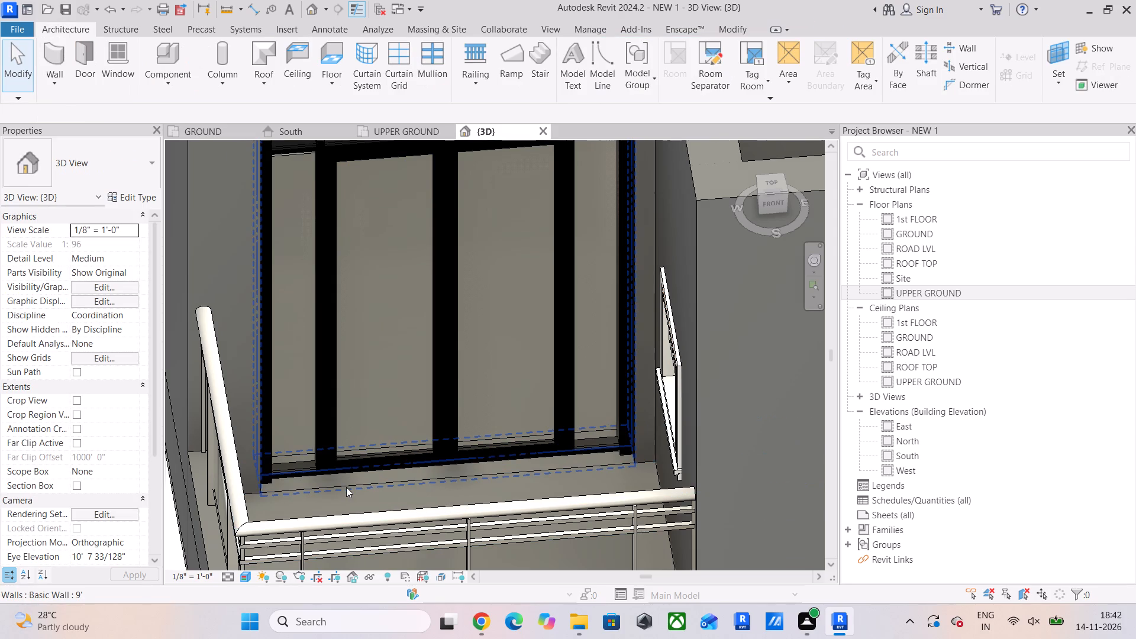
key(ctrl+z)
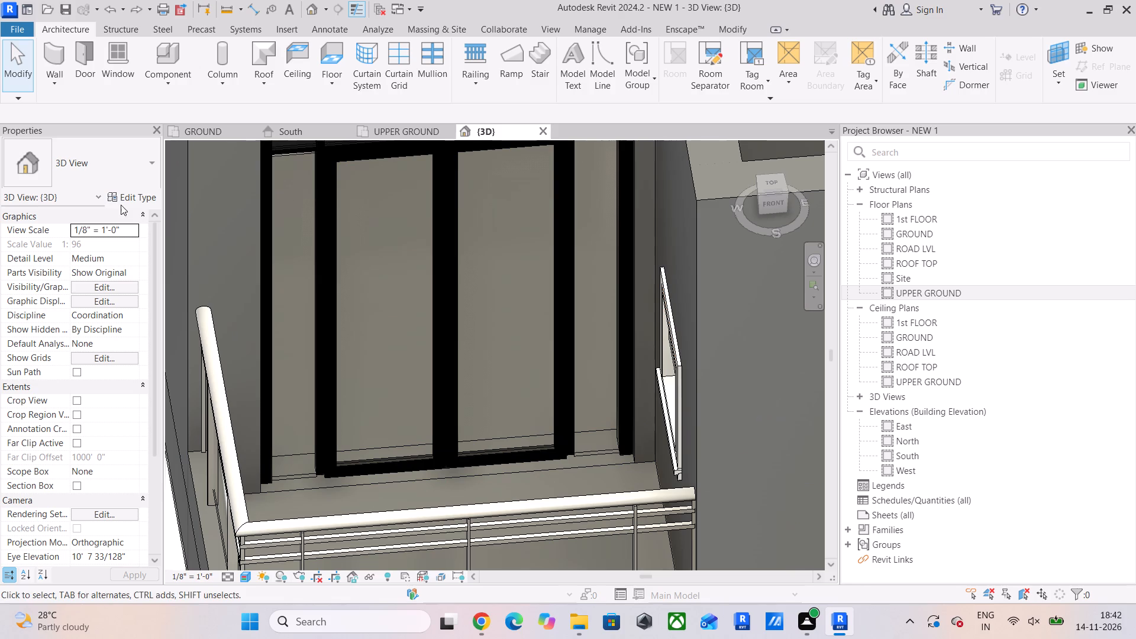
Place 2.5" x 5" rectangular mullions along the bottom edge of the balcony storefront curtain wall.
click(430, 63)
click(127, 164)
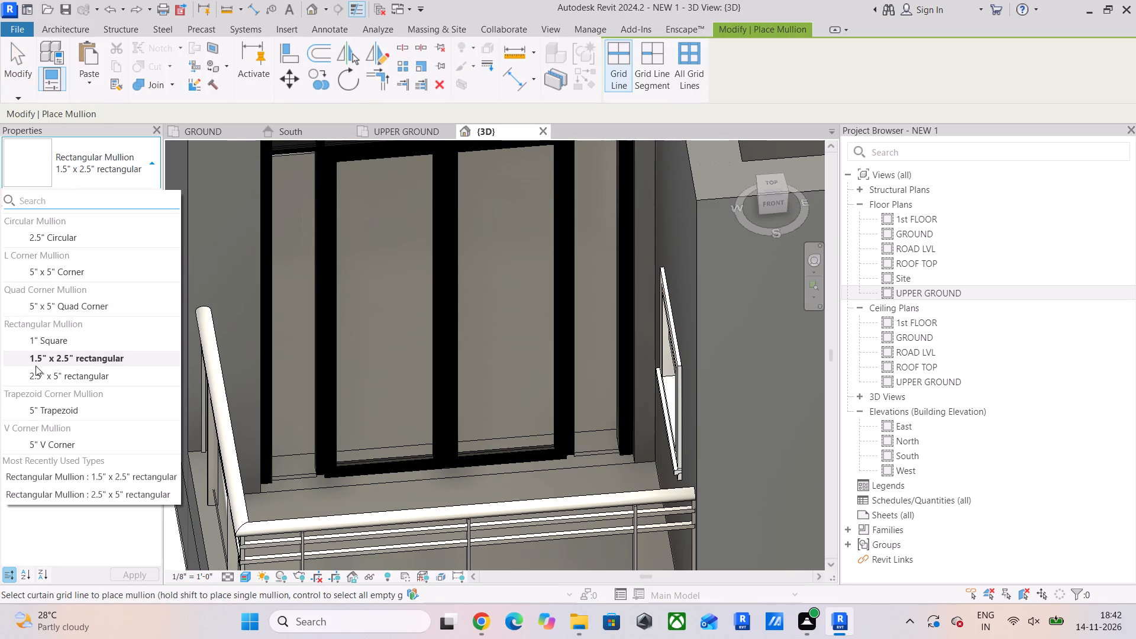
click(43, 375)
click(302, 477)
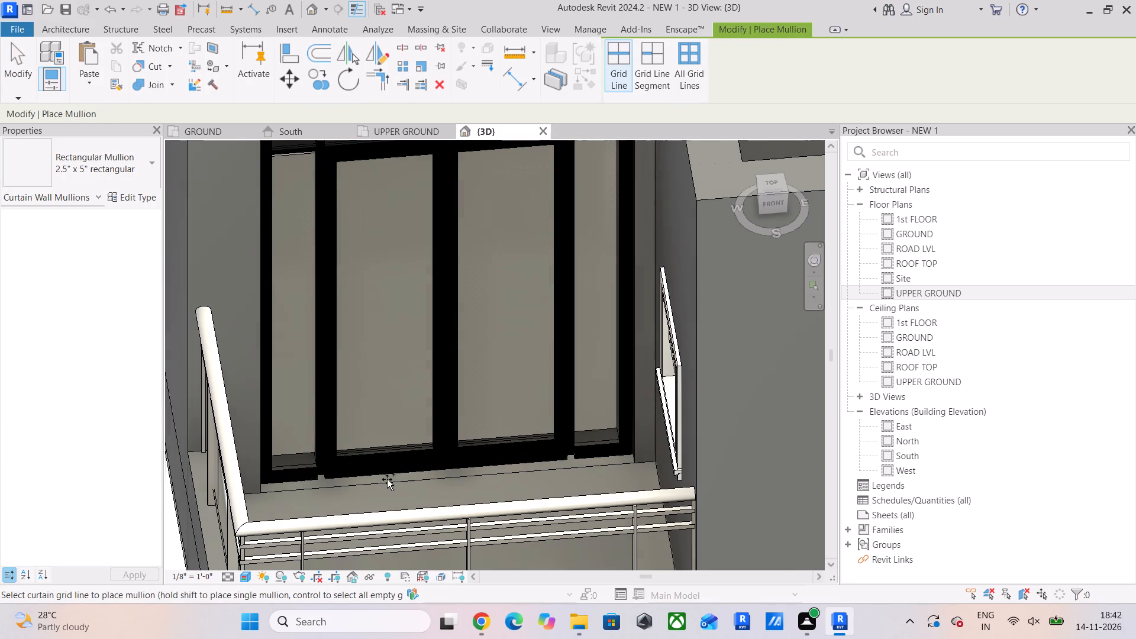
key(Escape)
key(Escape)
Delete the middle bottom mullion running beneath the double door of the balcony storefront.
scroll(377, 473, up, 4)
shift+middle_drag(364, 477, 360, 456)
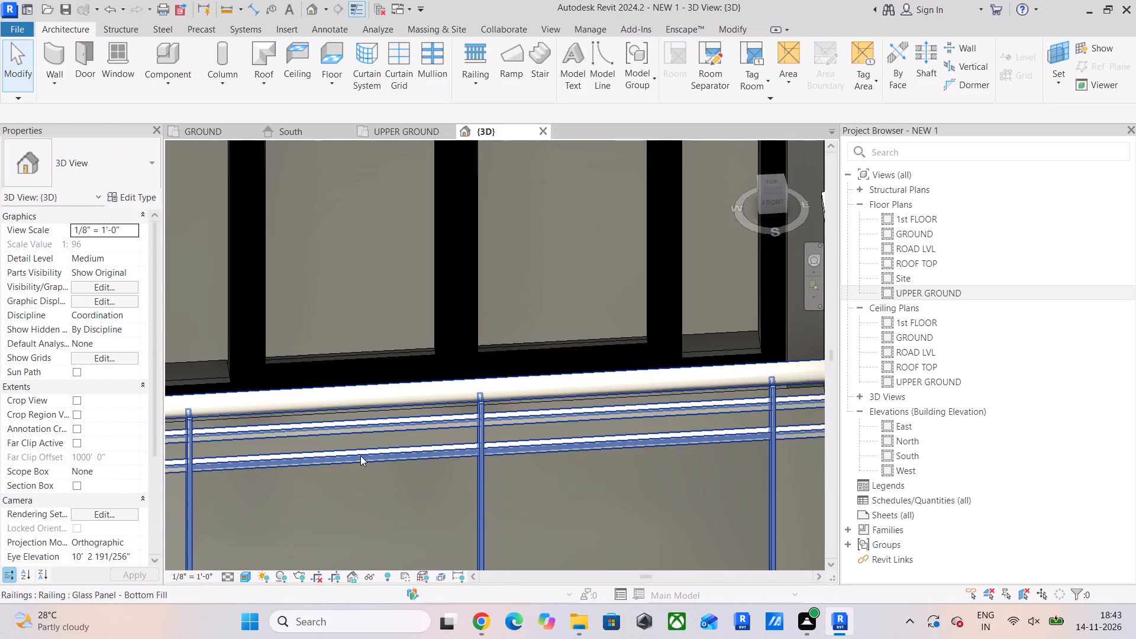
middle_drag(359, 454, 395, 515)
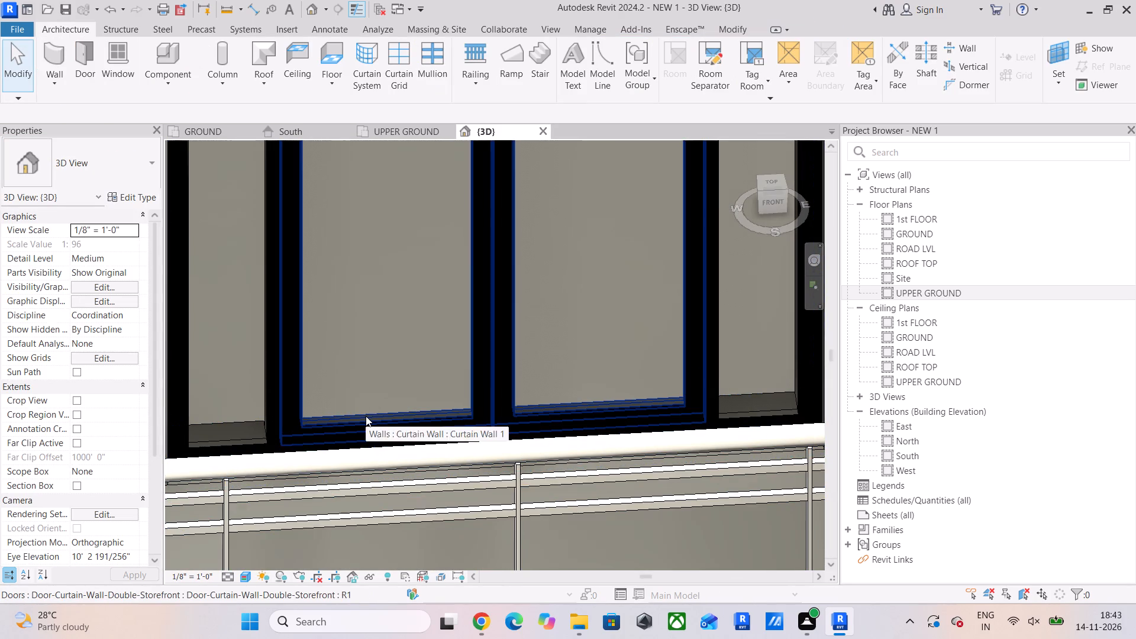
click(366, 416)
scroll(366, 416, down, 3)
shift+middle_drag(371, 433, 379, 449)
scroll(366, 409, up, 4)
click(349, 481)
click(303, 449)
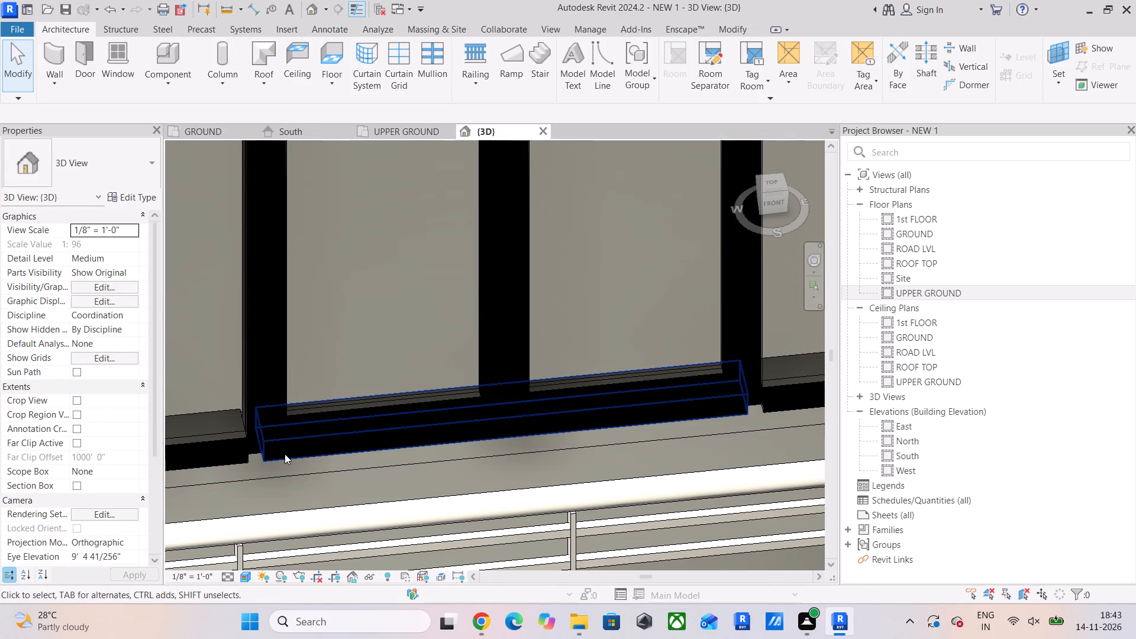
click(285, 454)
key(Delete)
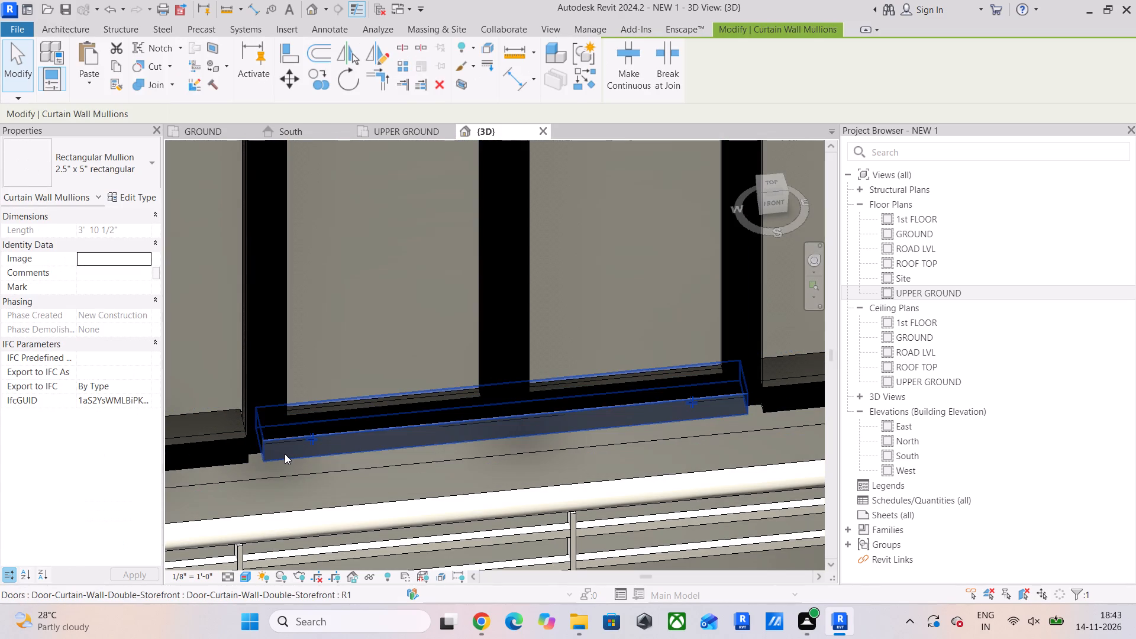
In the UPPER GROUND plan, draw a 4' long Curtain Wall 1 window in the east wall, about 2'-8" from the entrance wall.
scroll(421, 470, down, 4)
middle_drag(430, 470, 425, 477)
scroll(424, 476, down, 4)
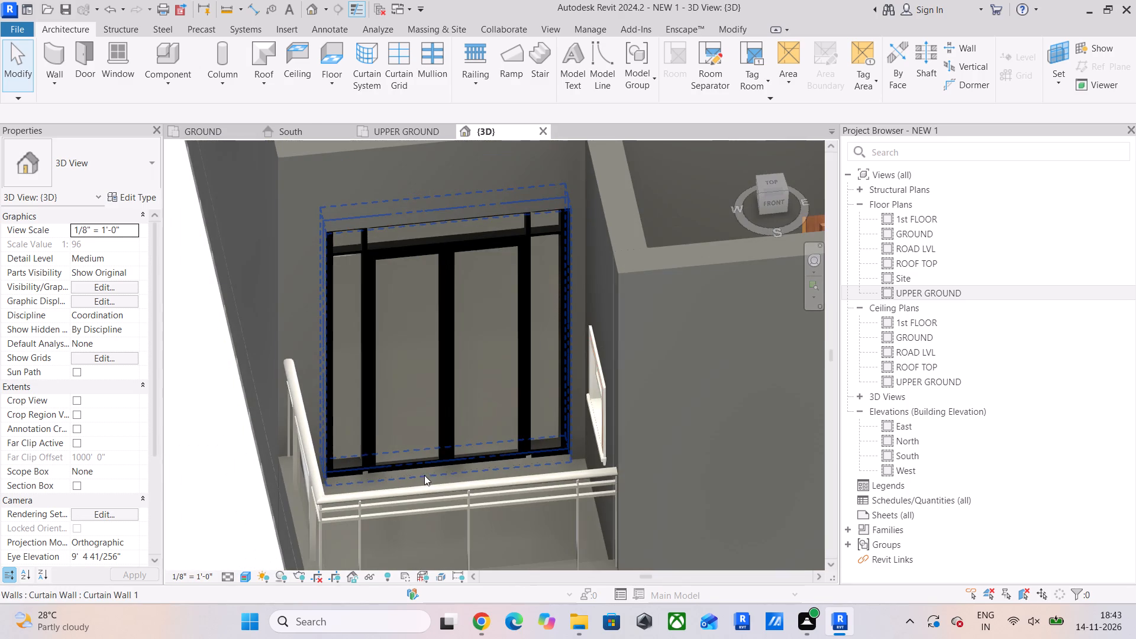
shift+middle_drag(427, 475, 408, 382)
scroll(406, 385, down, 10)
middle_drag(524, 379, 497, 390)
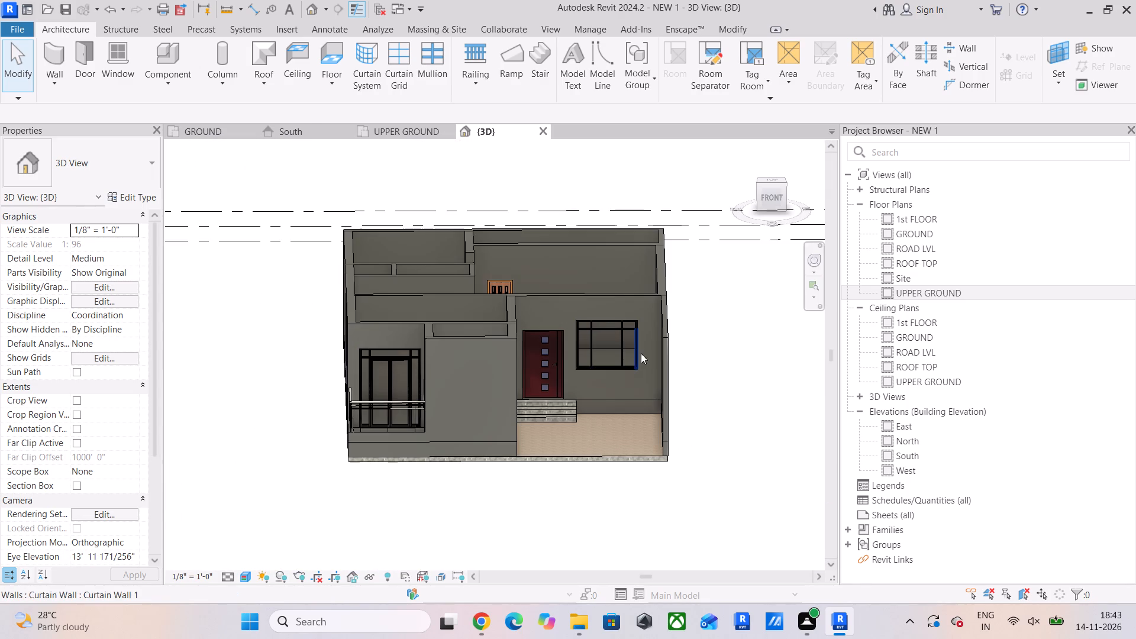
click(408, 134)
scroll(441, 318, down, 6)
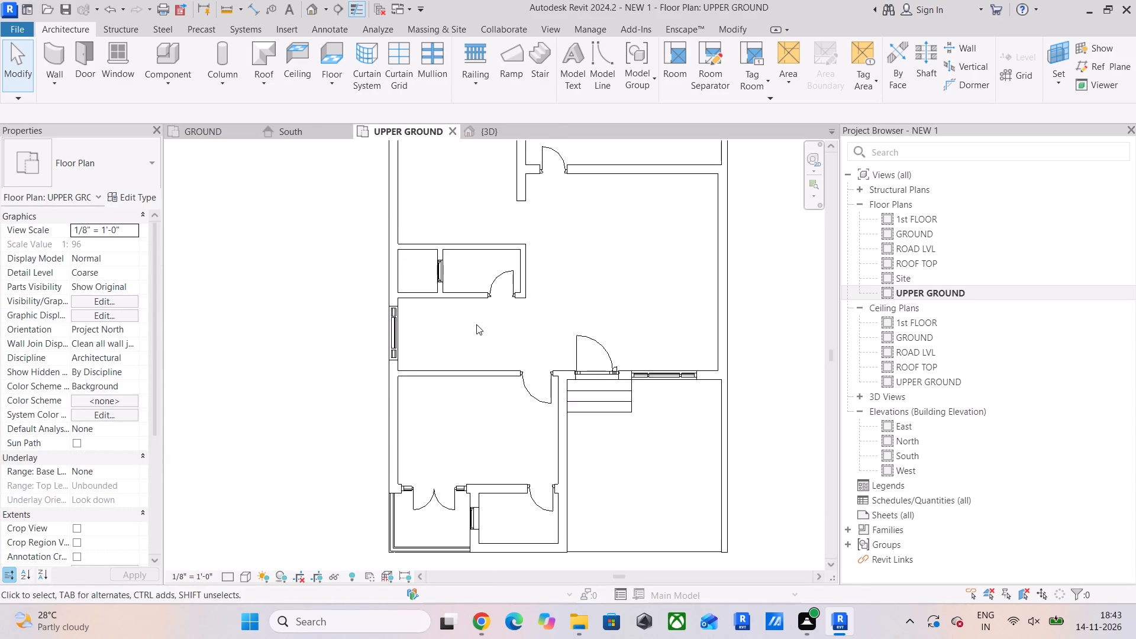
middle_drag(476, 324, 384, 375)
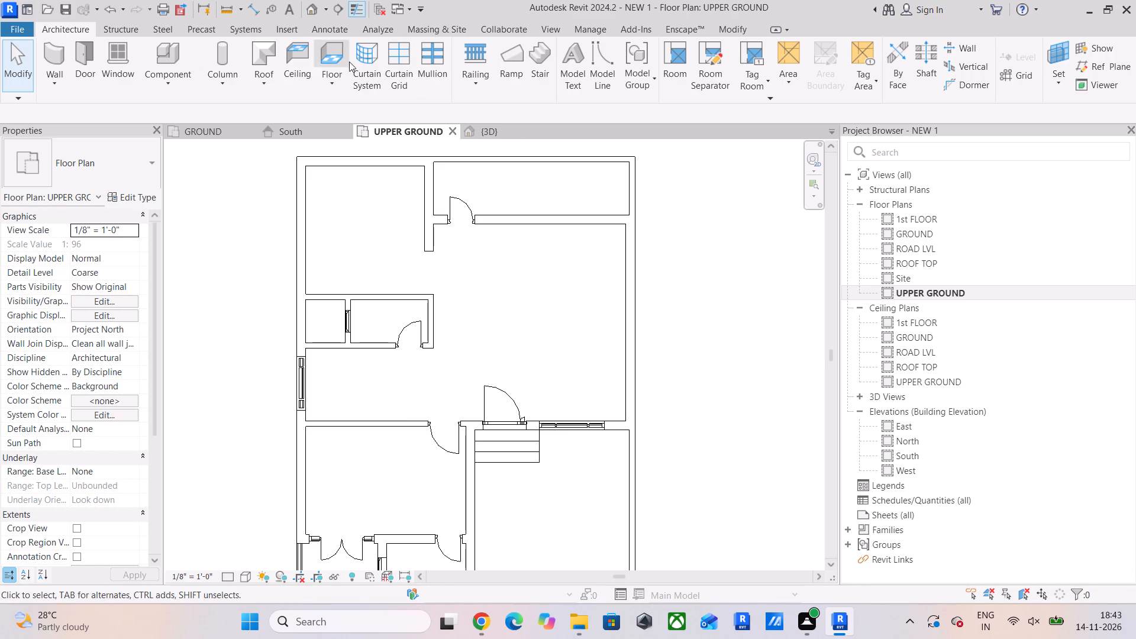
click(47, 54)
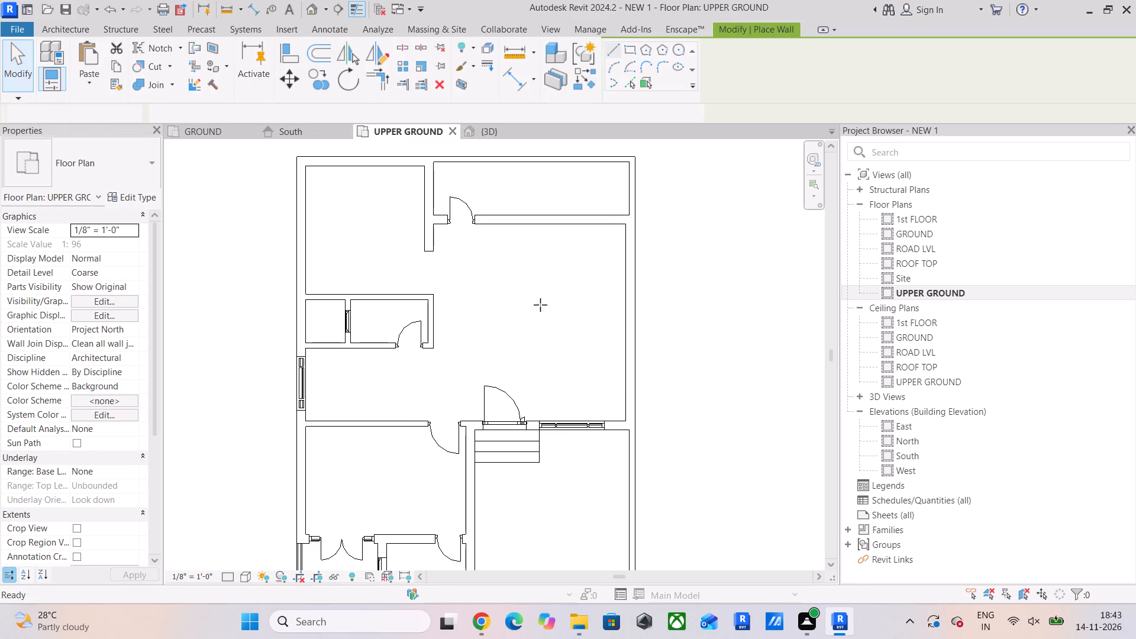
scroll(641, 389, up, 5)
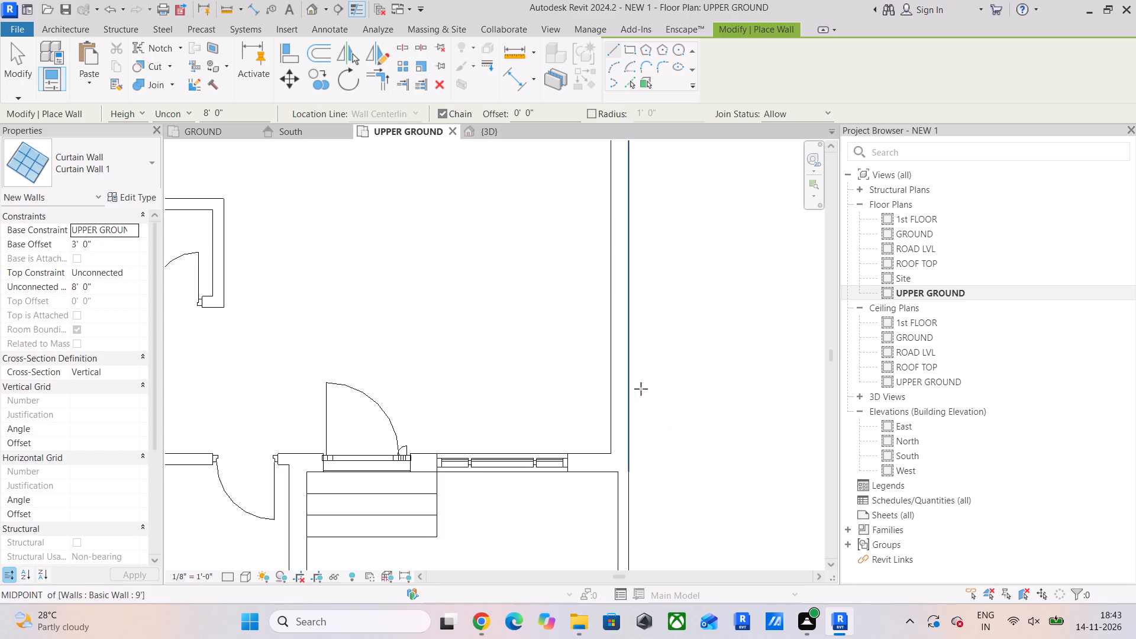
click(615, 402)
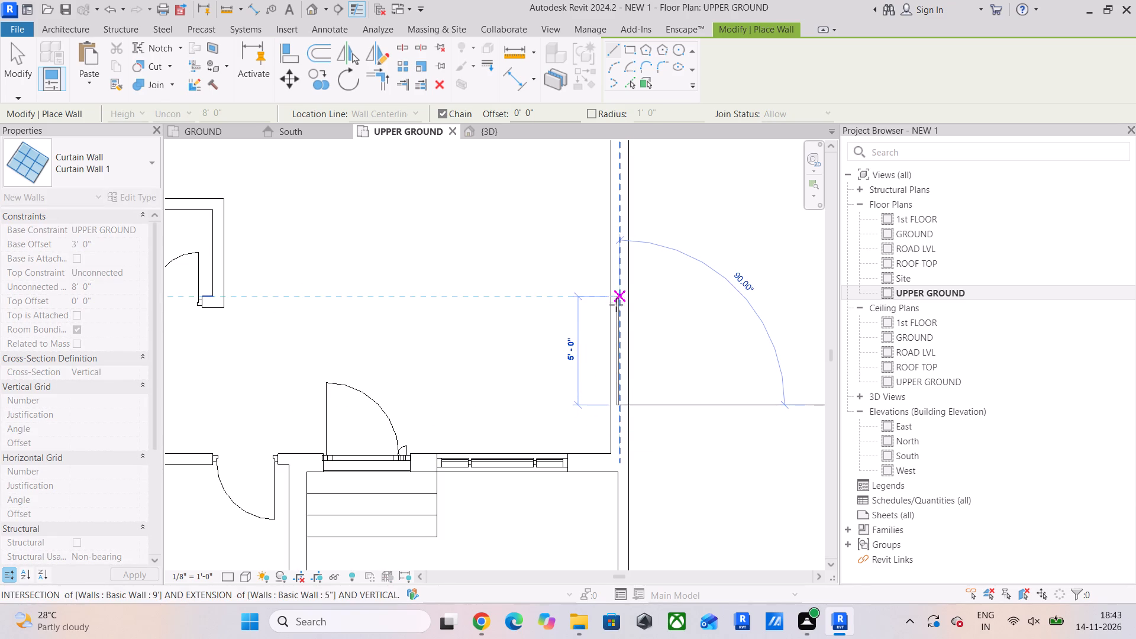
click(616, 318)
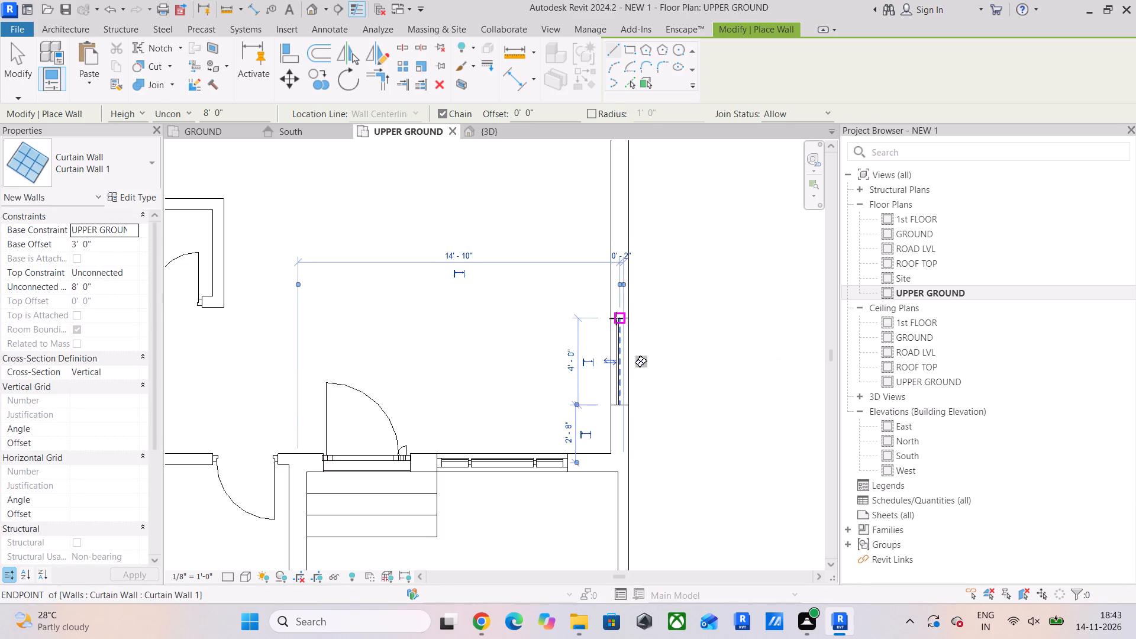
Draw a second 4' long curtain-wall window in the same east wall, 6' north of the first one.
scroll(616, 324, down, 3)
middle_drag(616, 326, 611, 382)
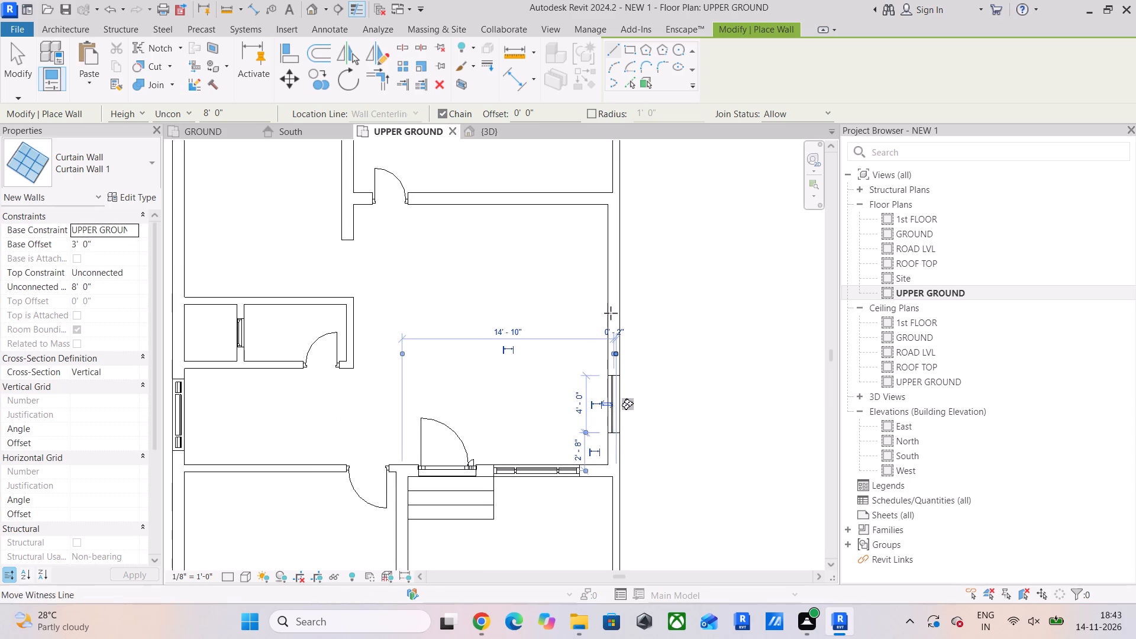
scroll(613, 291, up, 4)
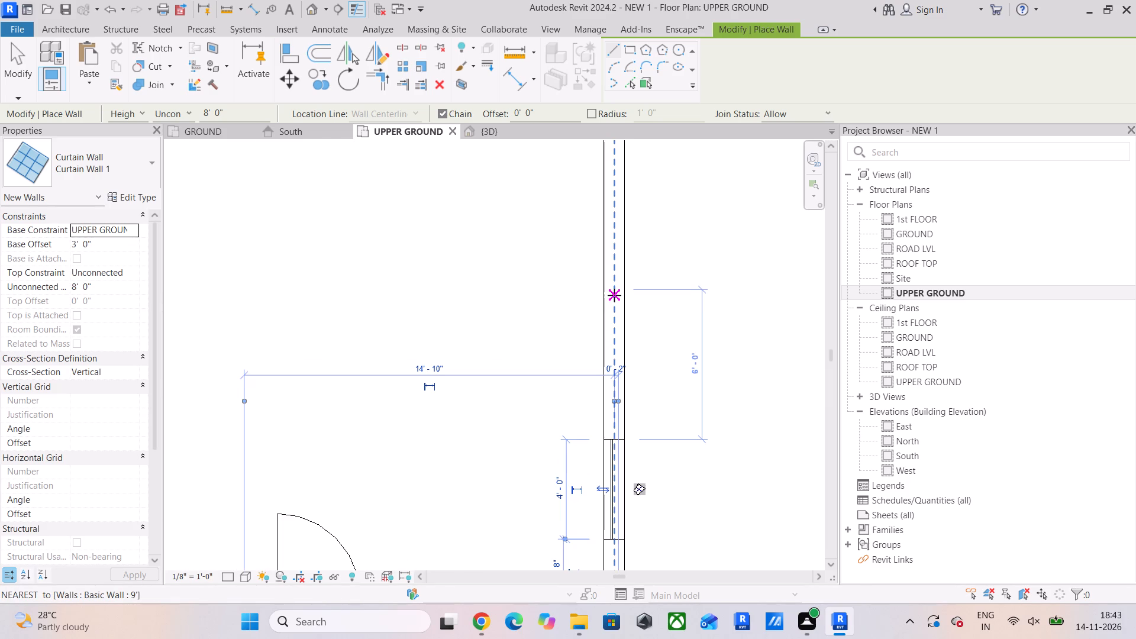
click(614, 288)
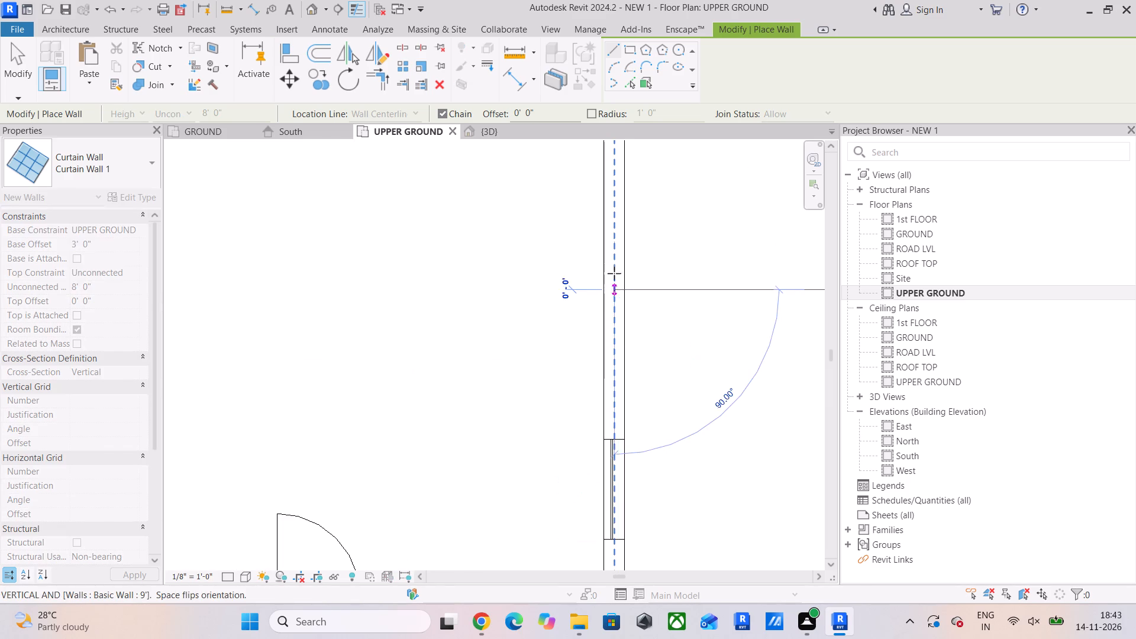
middle_drag(614, 227, 616, 369)
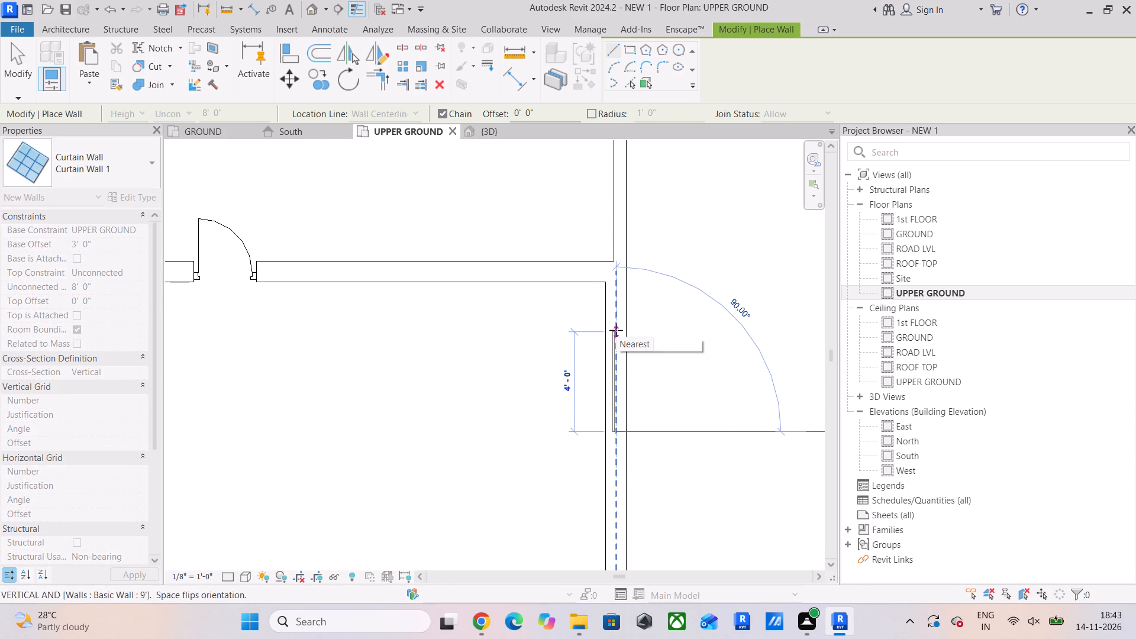
click(616, 330)
key(Escape)
scroll(638, 389, down, 4)
middle_drag(638, 390, 631, 269)
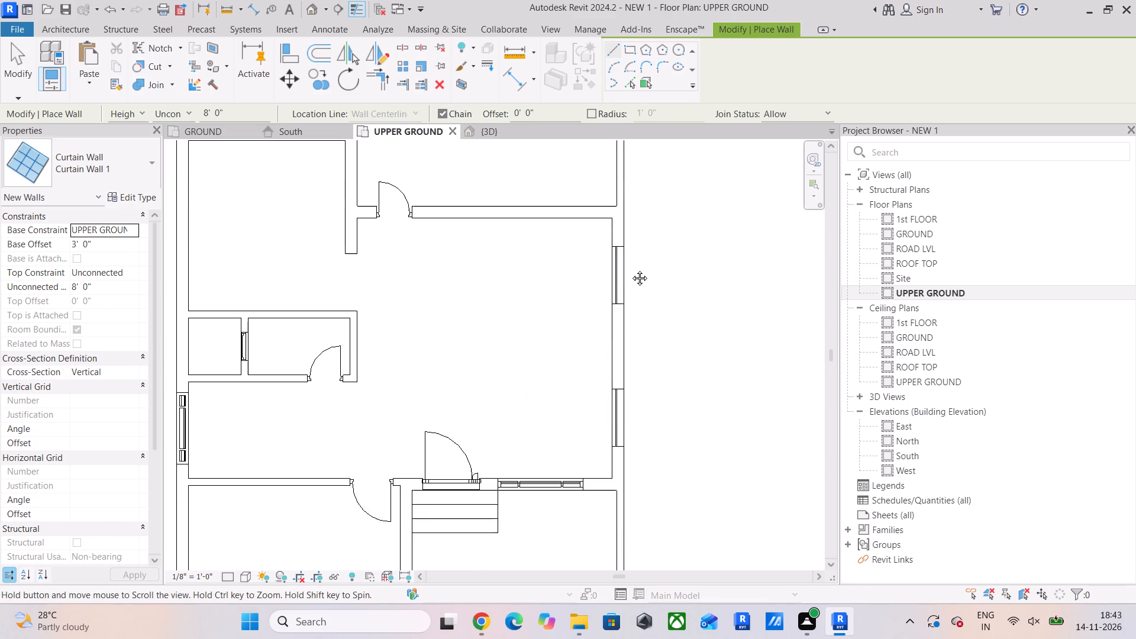
middle_drag(631, 269, 631, 269)
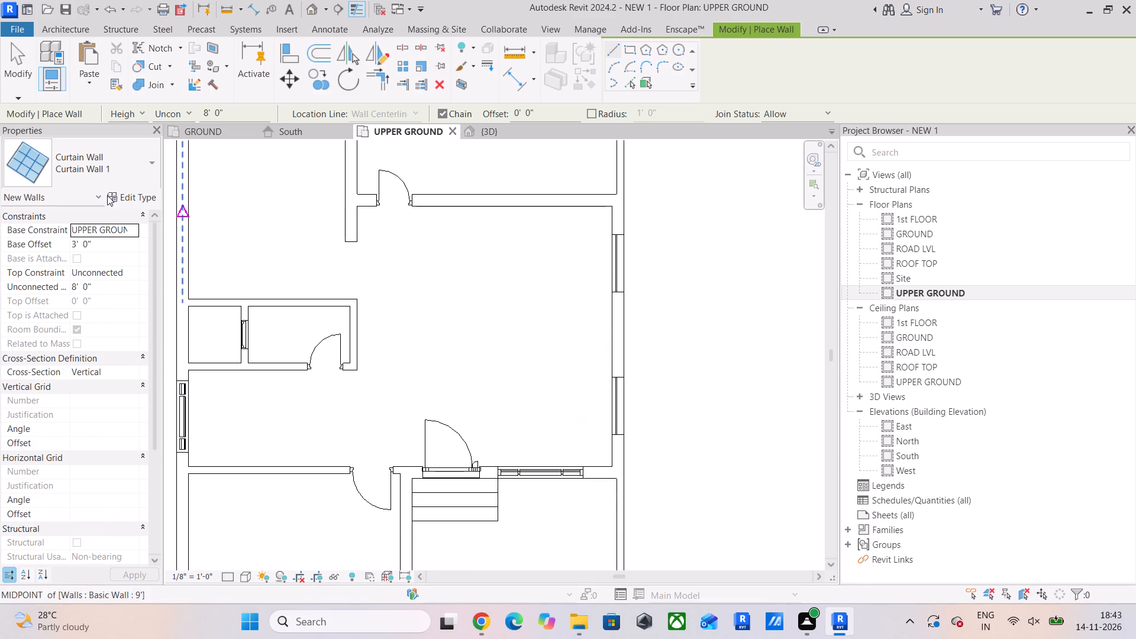
key(Escape)
key(Escape)
Set the unconnected height of both new east-wall curtain walls to 5' and switch to the 3D view.
click(614, 408)
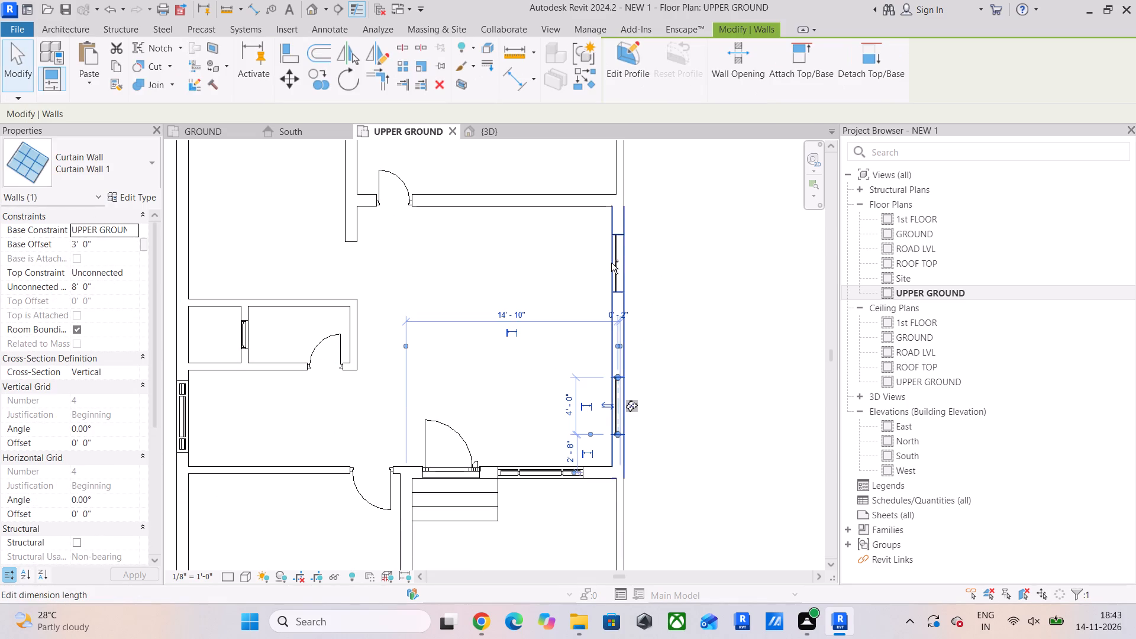
ctrl+click(612, 262)
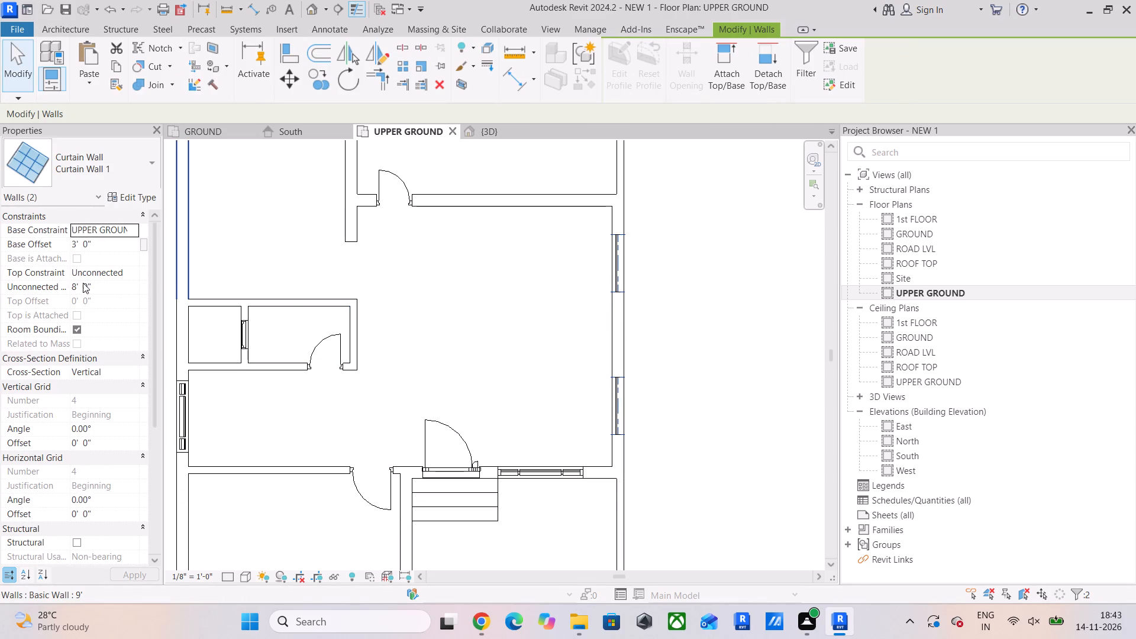
click(97, 284)
key(5)
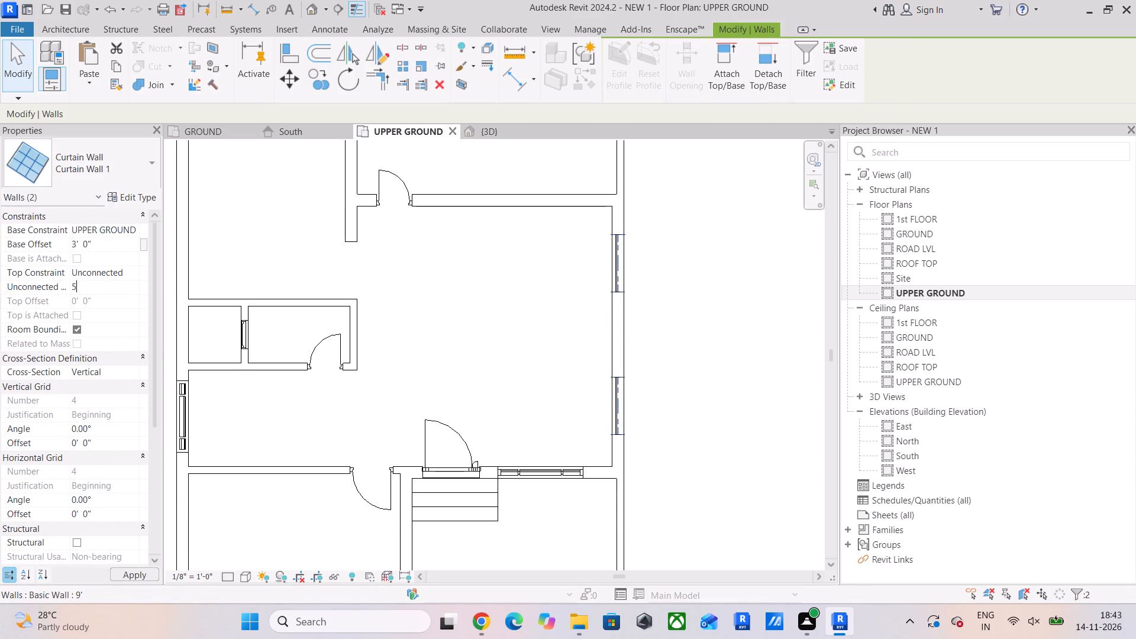
key(apostrophe)
key(Return)
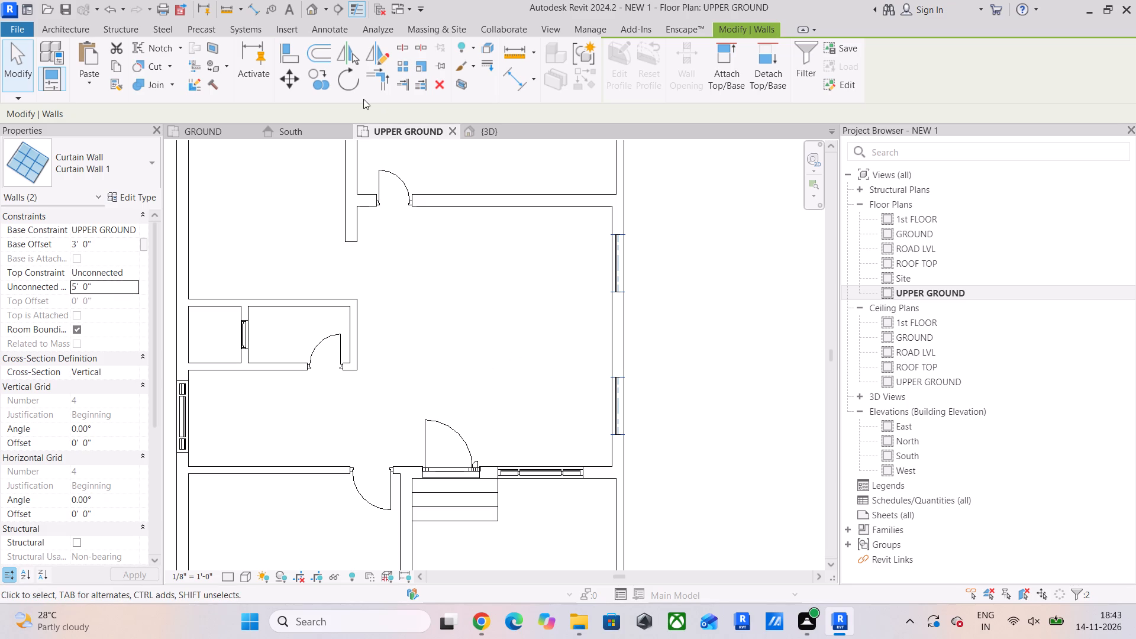
click(498, 133)
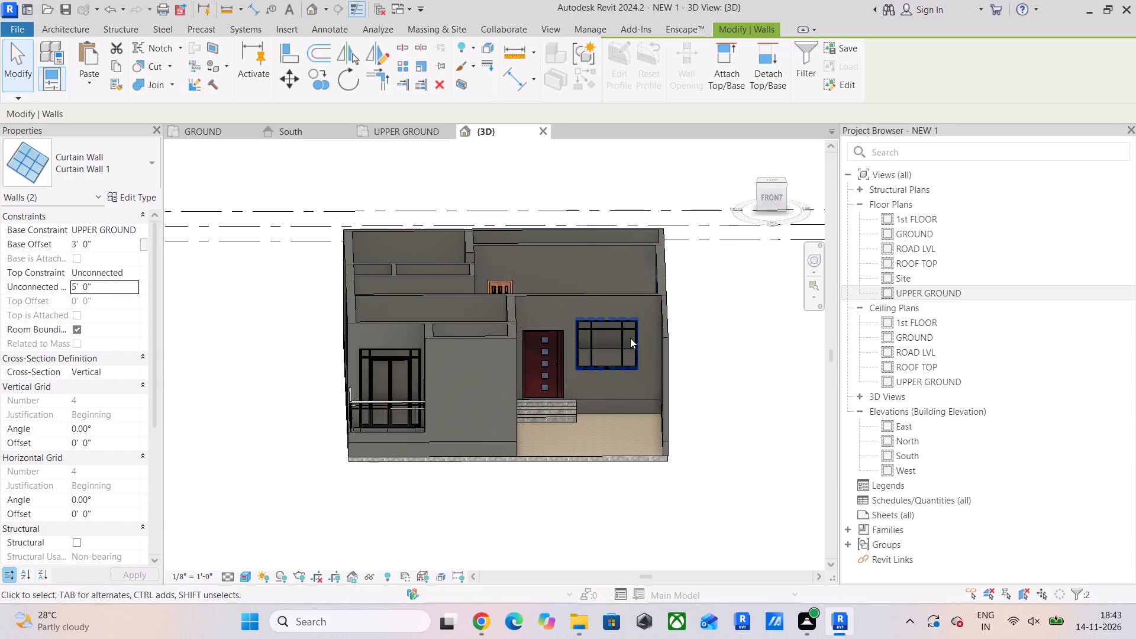
Add two vertical curtain grid lines to the southern east-wall window, each 1' in from a side edge.
shift+middle_drag(633, 338, 477, 321)
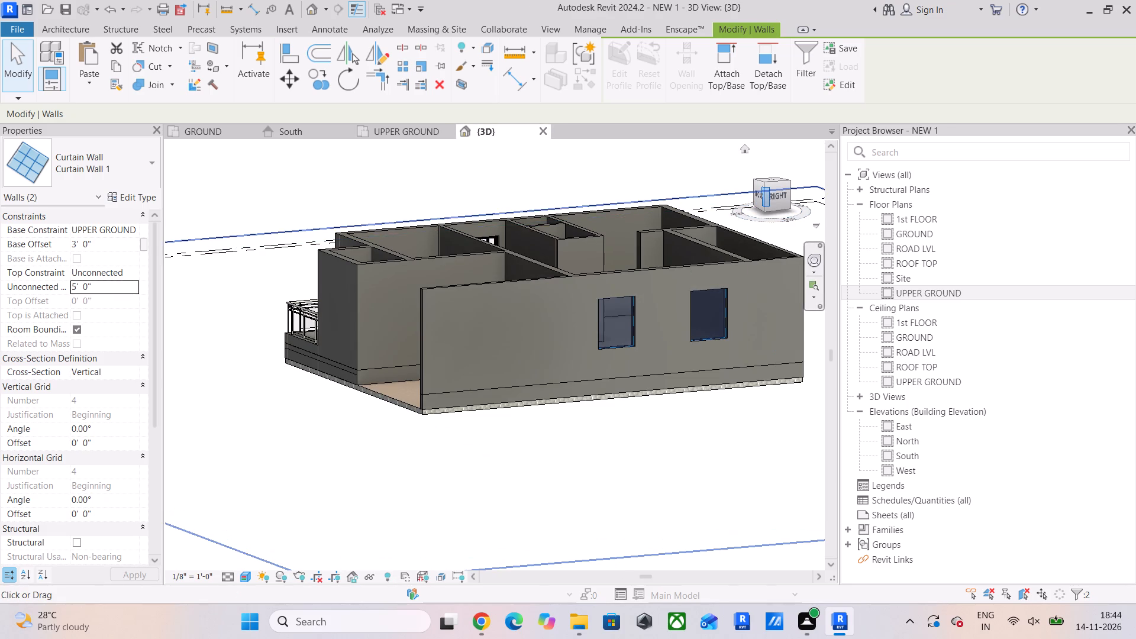
click(775, 189)
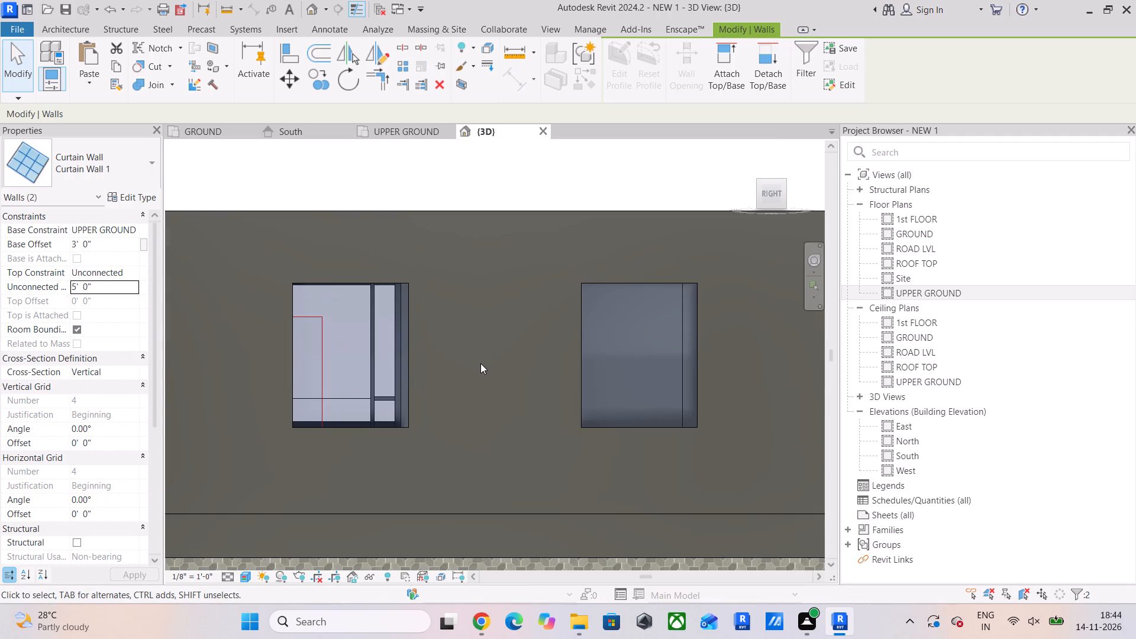
scroll(269, 287, up, 3)
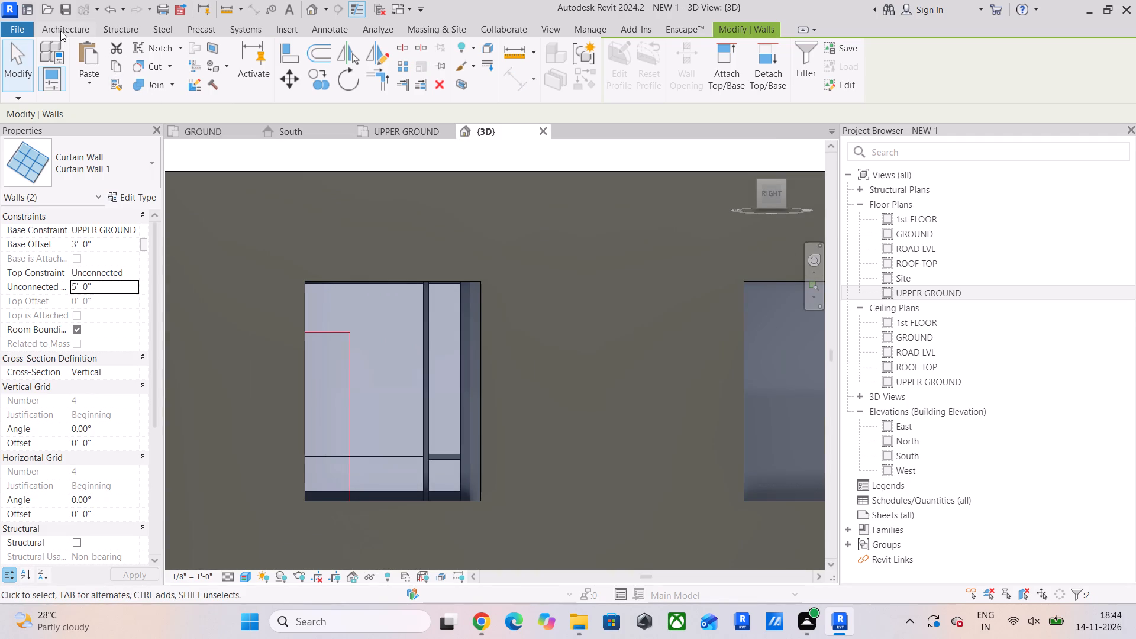
click(60, 31)
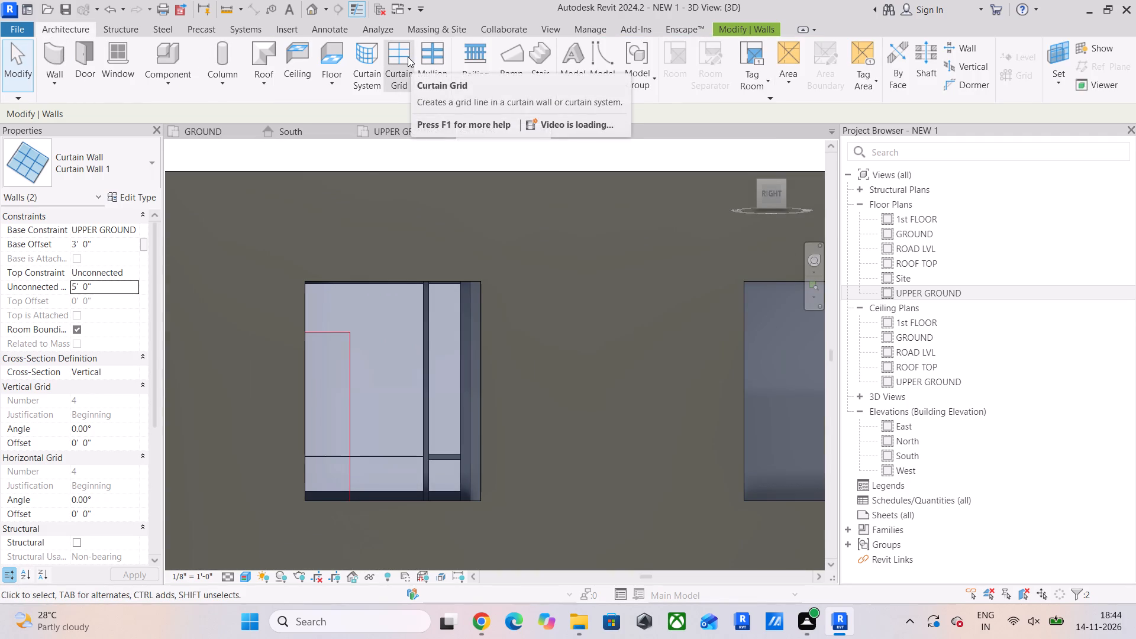
click(408, 57)
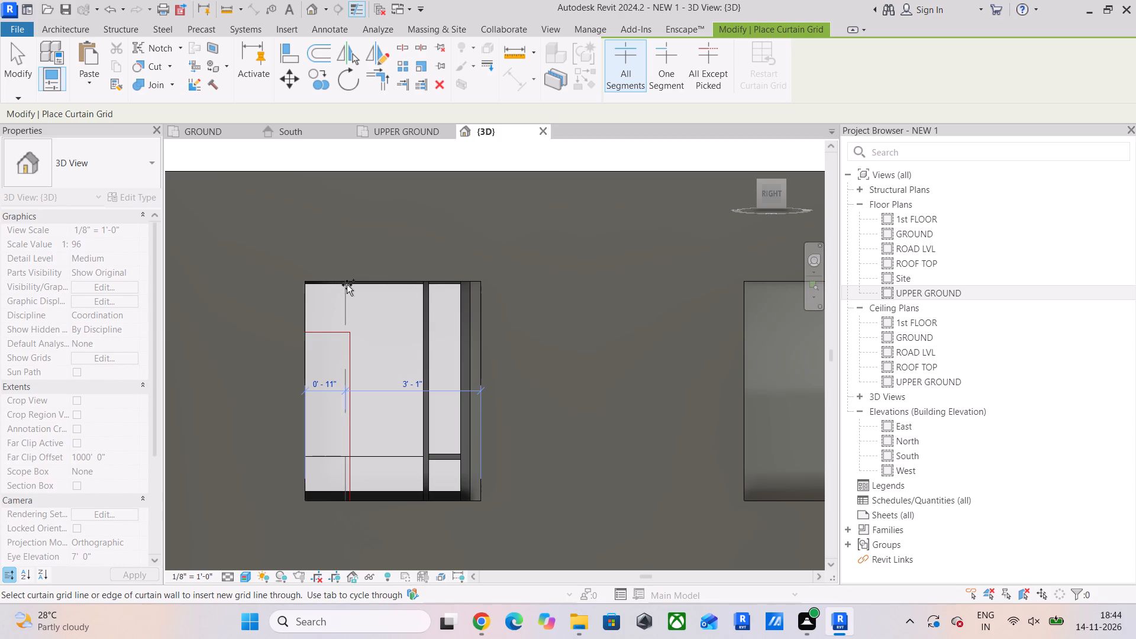
click(348, 285)
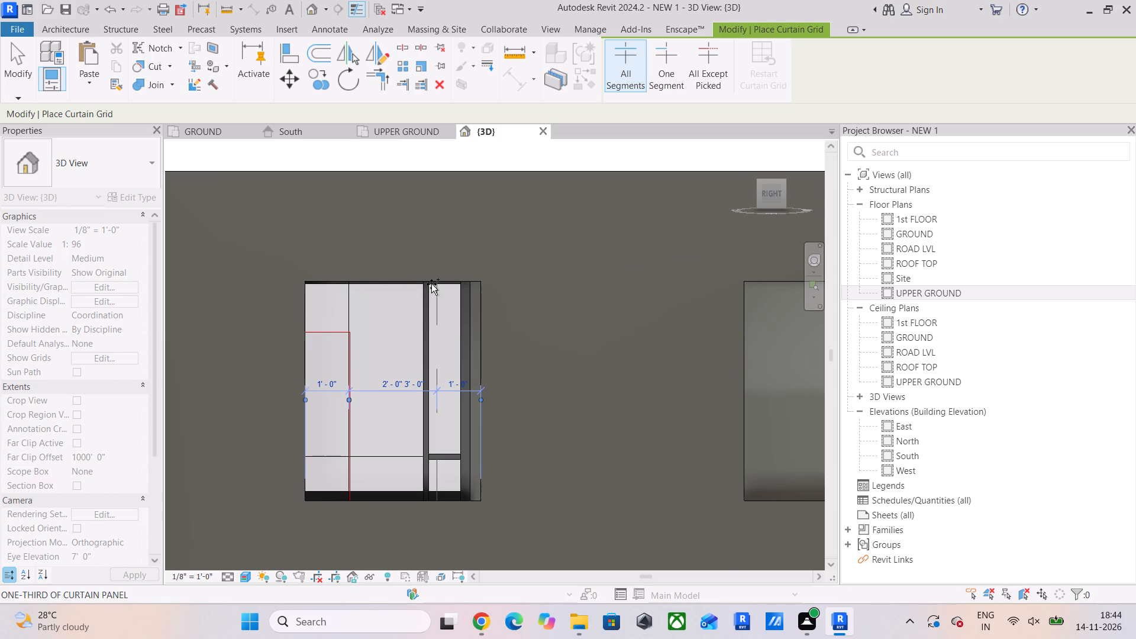
scroll(431, 283, up, 3)
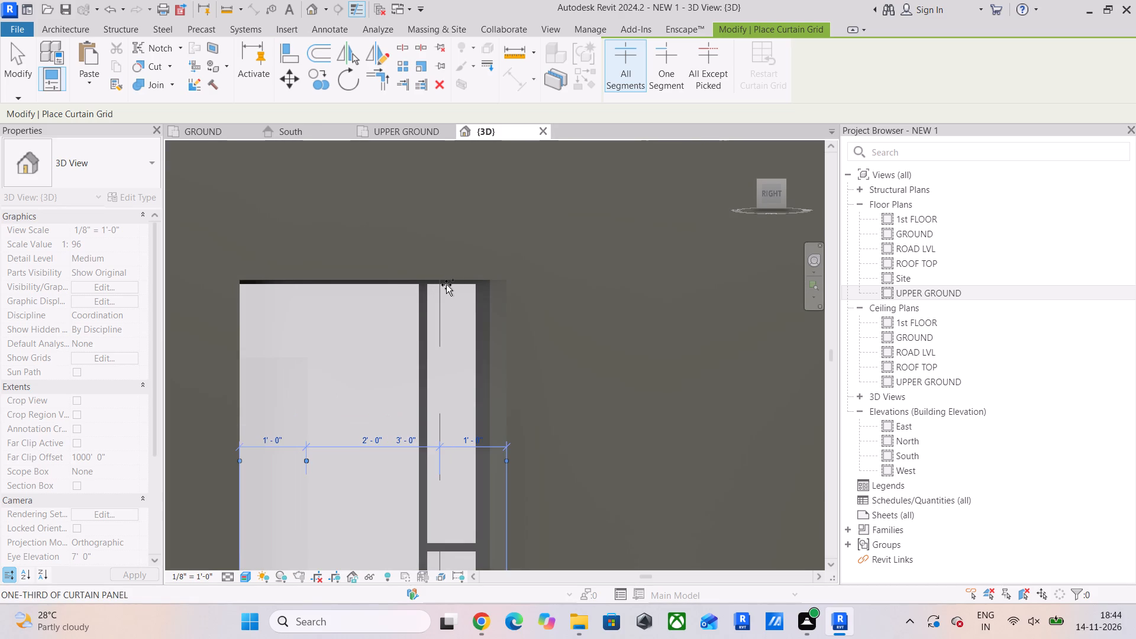
click(446, 285)
Add two vertical curtain grid lines to the northern east-wall window, each 1' in from a side edge.
middle_drag(504, 380, 482, 377)
scroll(453, 452, up, 10)
scroll(464, 445, down, 12)
middle_drag(527, 429, 233, 420)
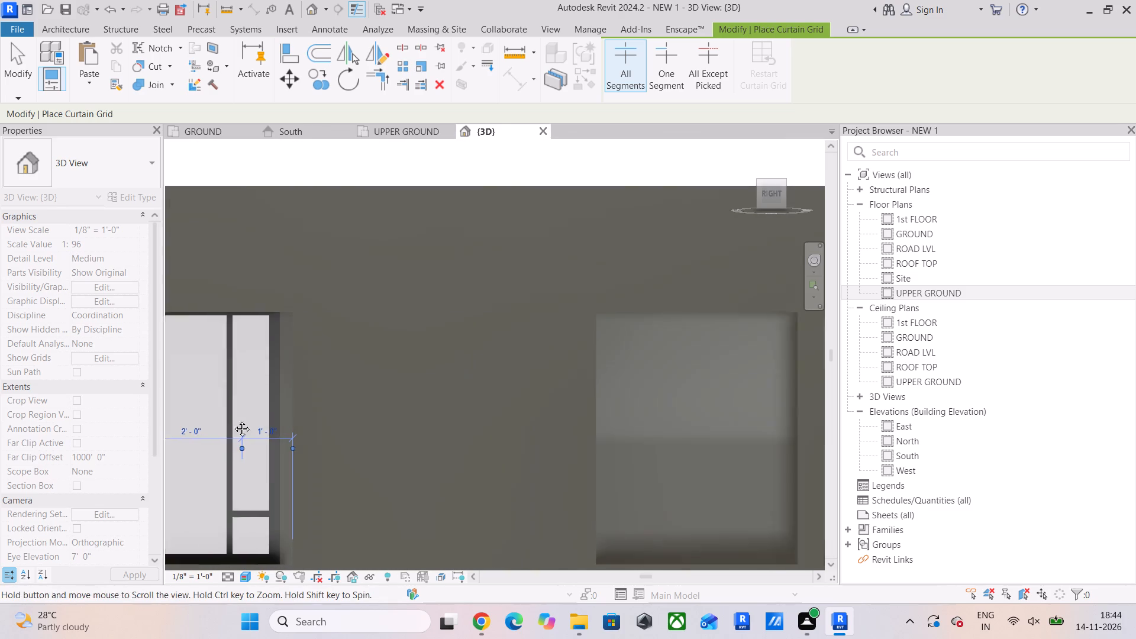
middle_drag(233, 420, 207, 418)
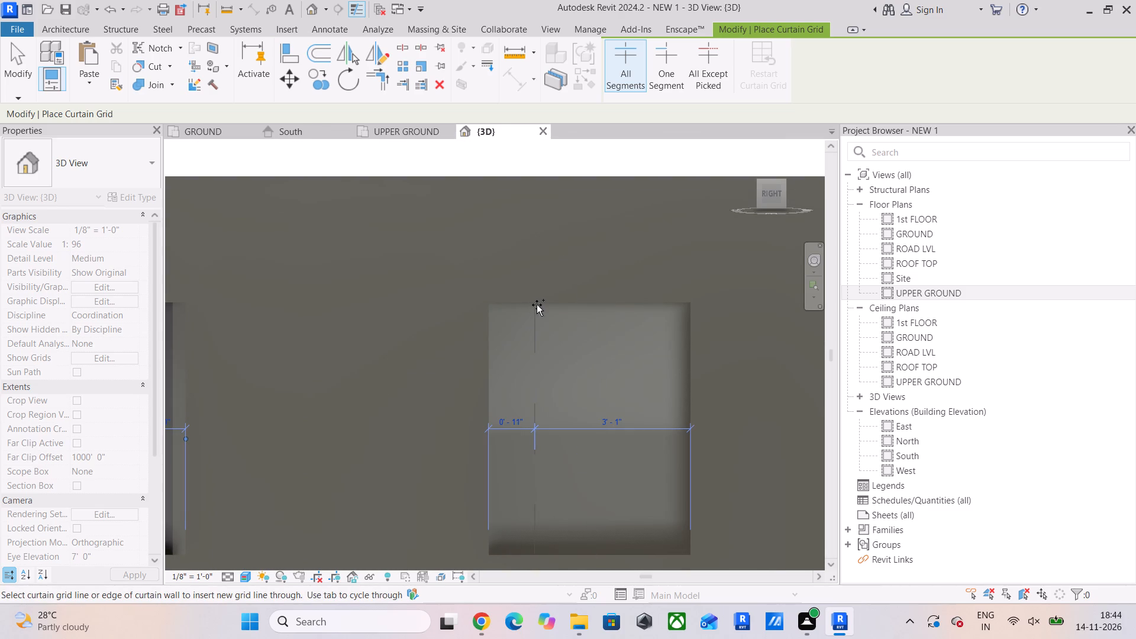
click(540, 305)
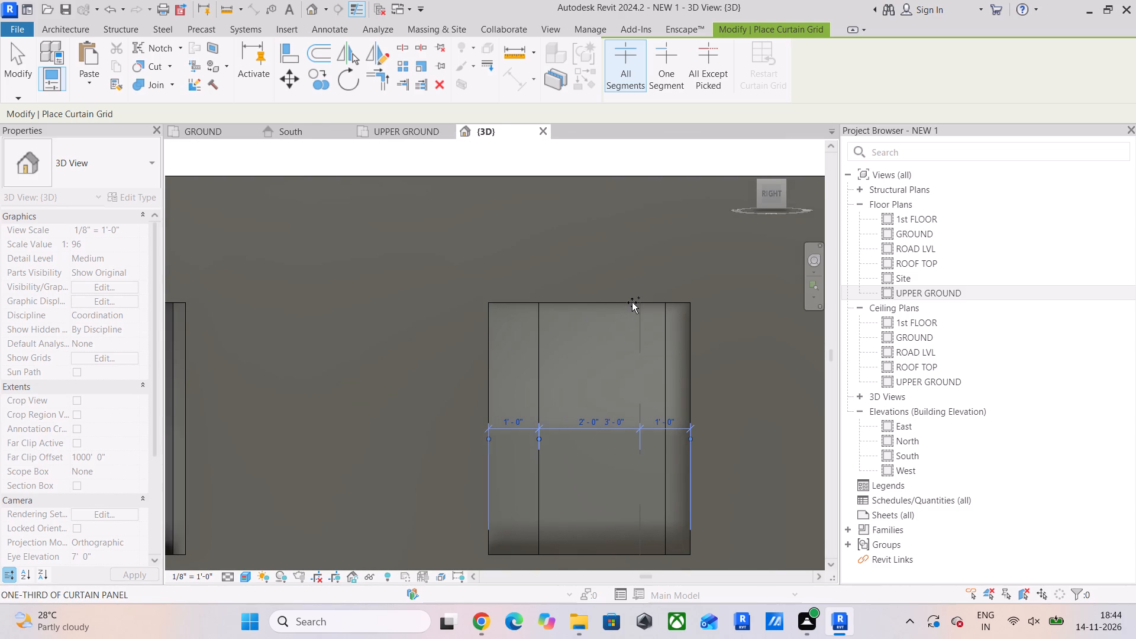
click(632, 302)
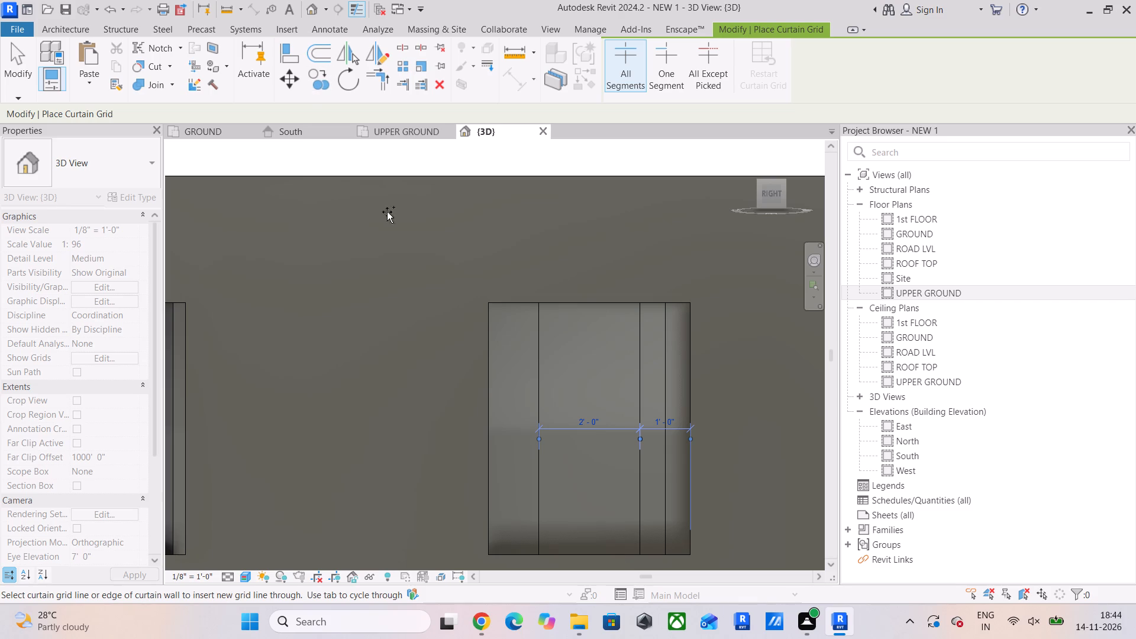
Add a horizontal curtain grid line 1' below the top edge in each of the two east-wall windows.
click(489, 352)
scroll(446, 352, down, 1)
middle_drag(446, 352, 785, 354)
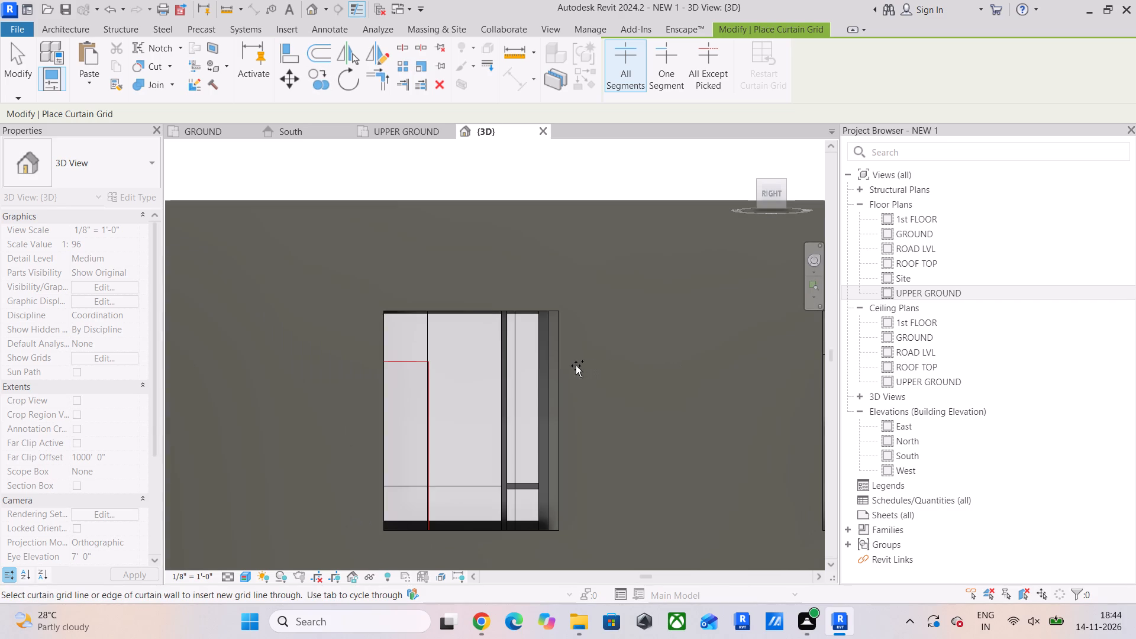
click(561, 356)
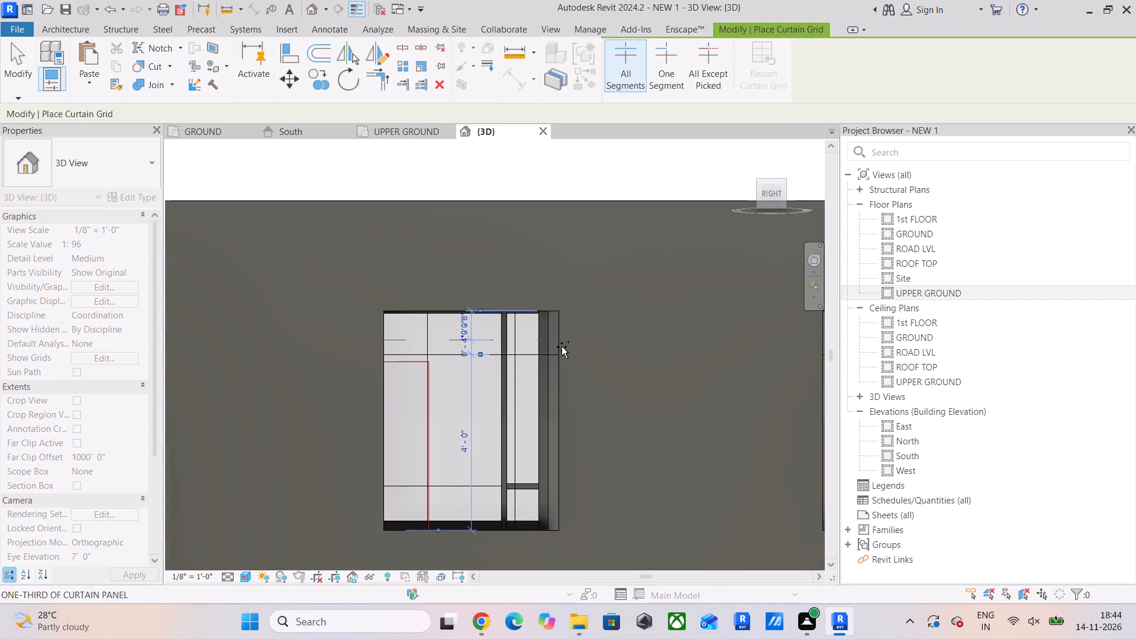
Place 2.5" x 5" rectangular mullions along all four outer edges of both east-wall windows.
click(78, 33)
click(431, 69)
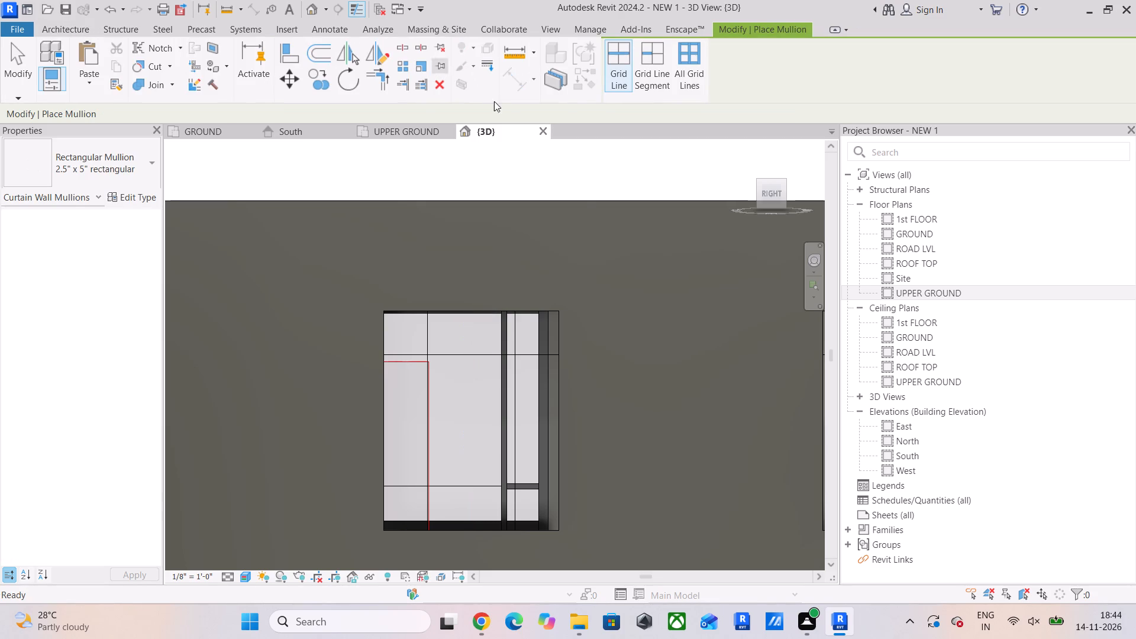
click(383, 401)
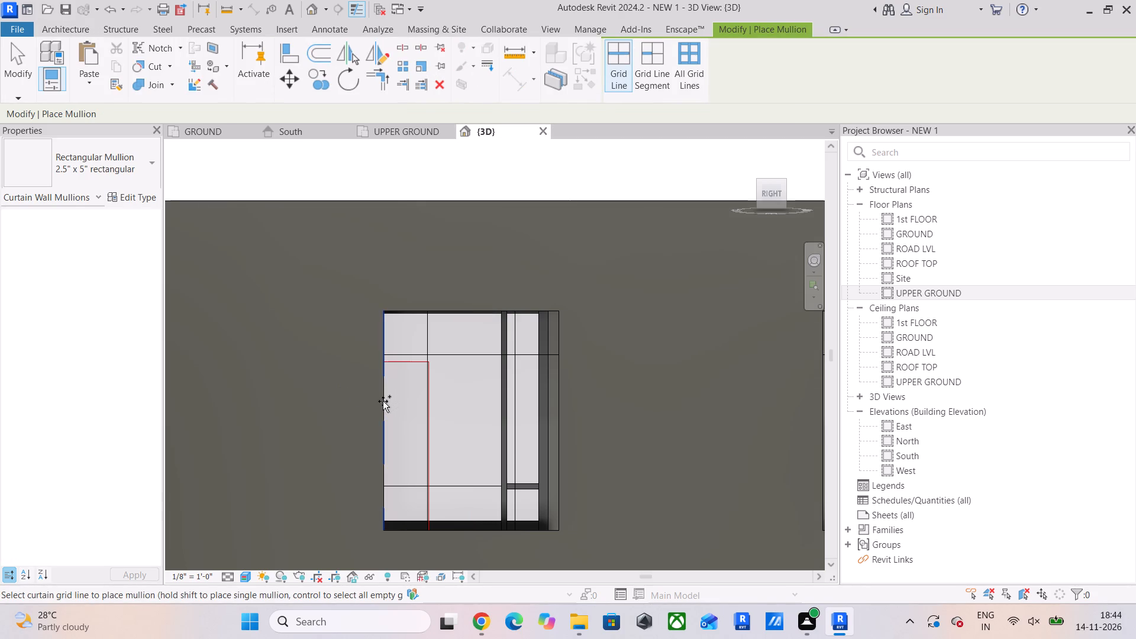
click(428, 311)
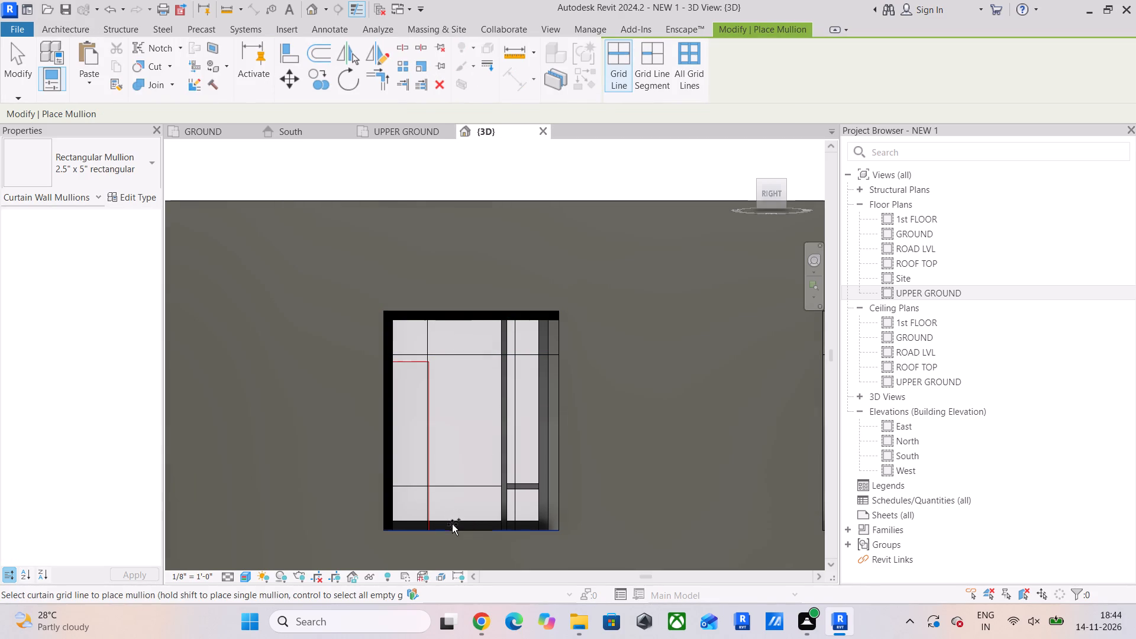
click(453, 529)
click(556, 428)
scroll(560, 430, down, 3)
middle_drag(561, 431, 411, 472)
click(580, 451)
click(619, 392)
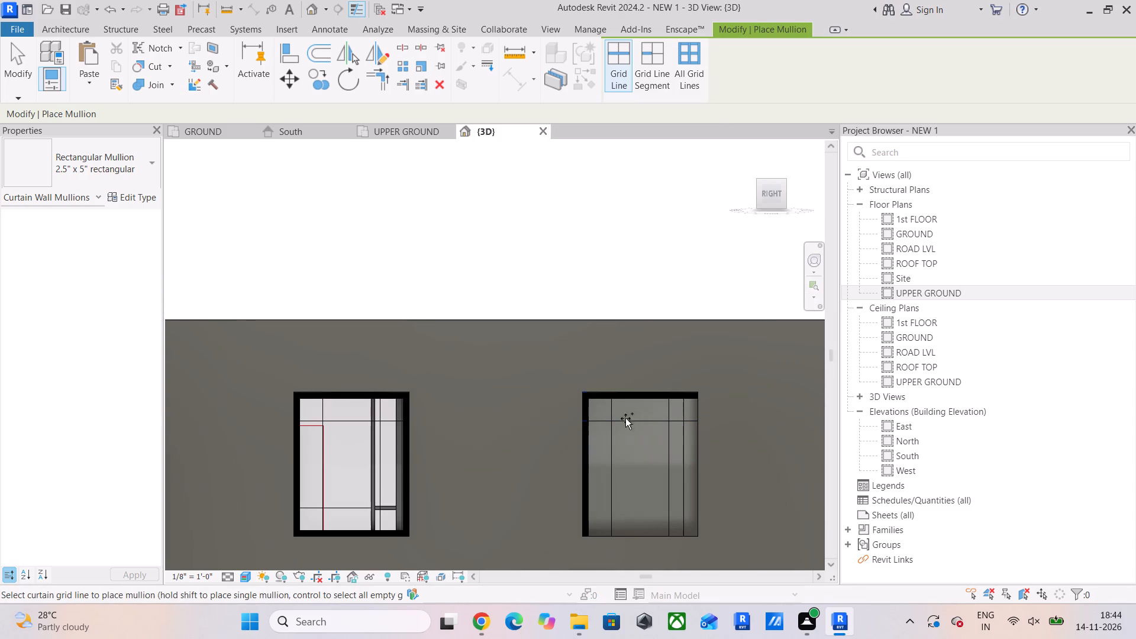
click(631, 535)
click(695, 486)
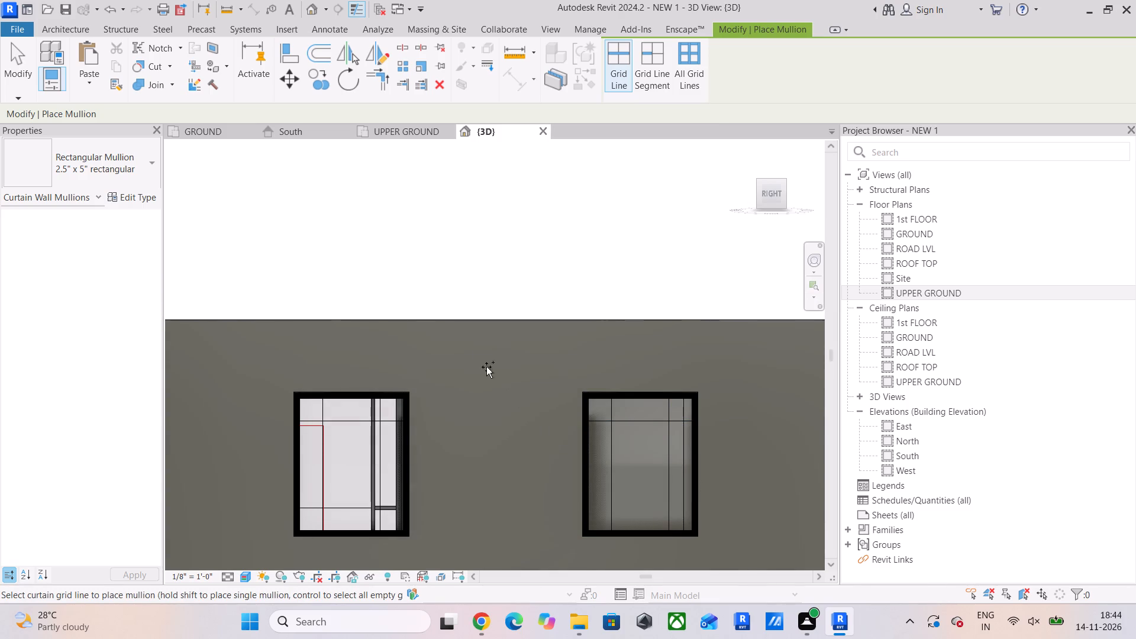
Place 1.5" x 2.5" rectangular mullions on the inner vertical and horizontal grid lines of both east-wall windows.
click(109, 176)
scroll(94, 279, up, 3)
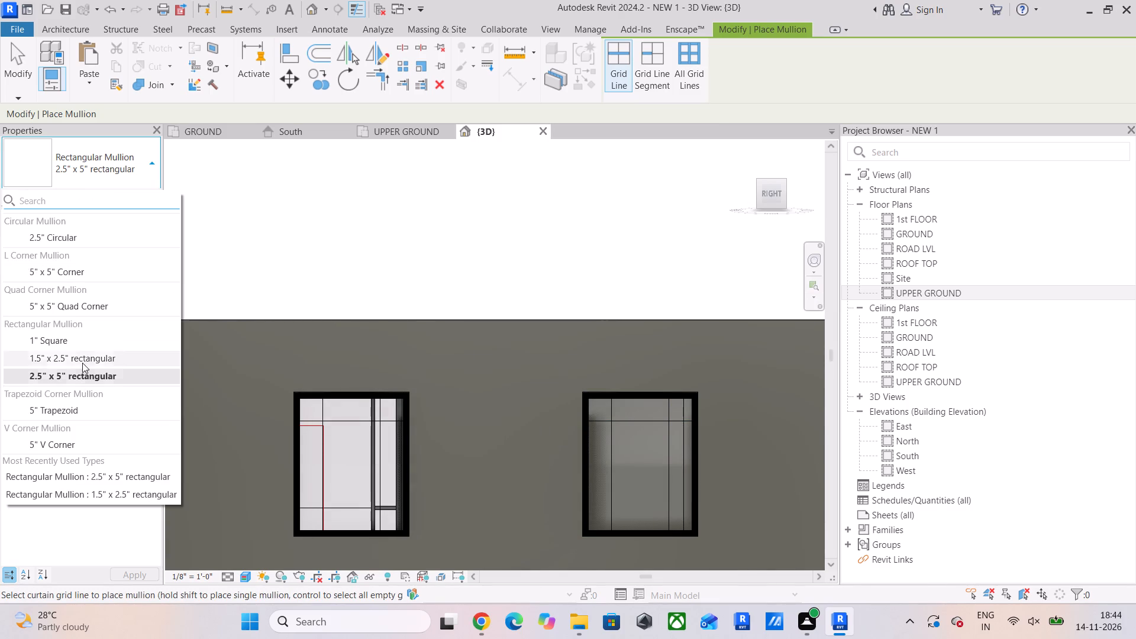
click(83, 361)
scroll(327, 453, up, 5)
click(349, 396)
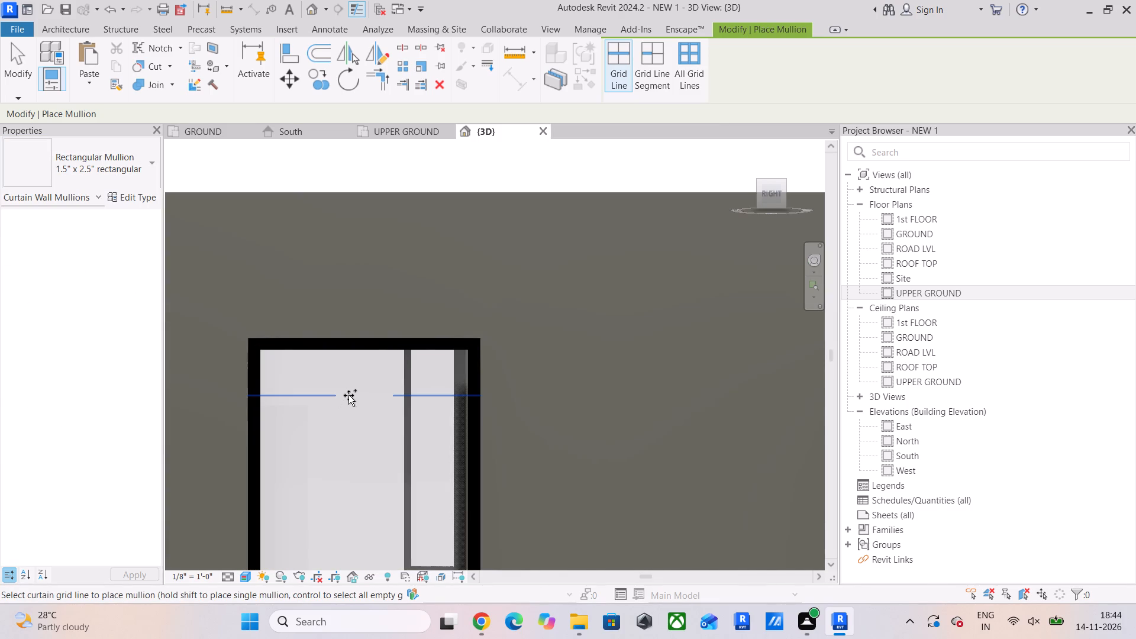
click(302, 377)
click(418, 371)
scroll(504, 467, down, 4)
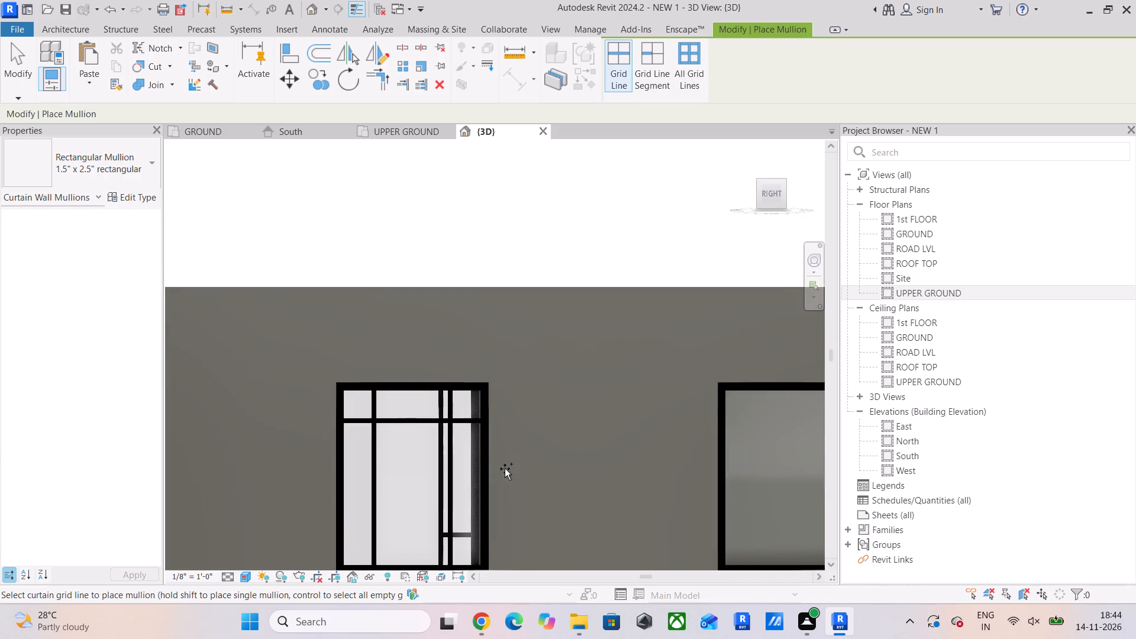
middle_drag(497, 468, 326, 412)
click(551, 393)
click(563, 374)
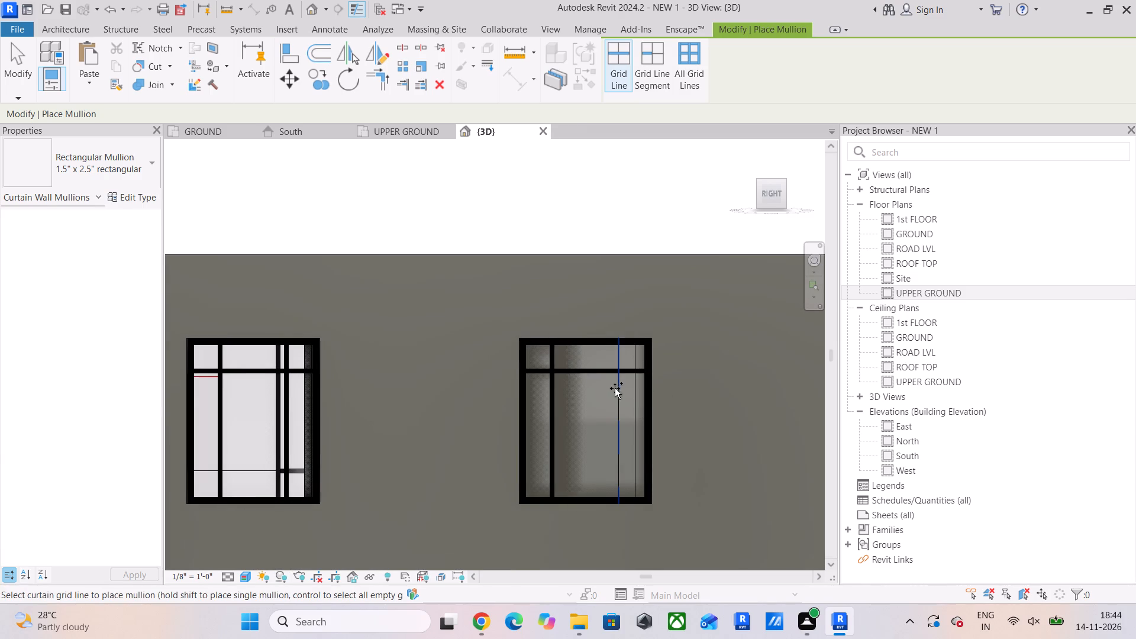
click(614, 399)
key(Escape)
key(Escape)
key(Escape)
key(Escape)
Make the two 5" walls enclosing the northeast rear corner Unconnected at the top, with a height of 4'.
scroll(534, 412, down, 3)
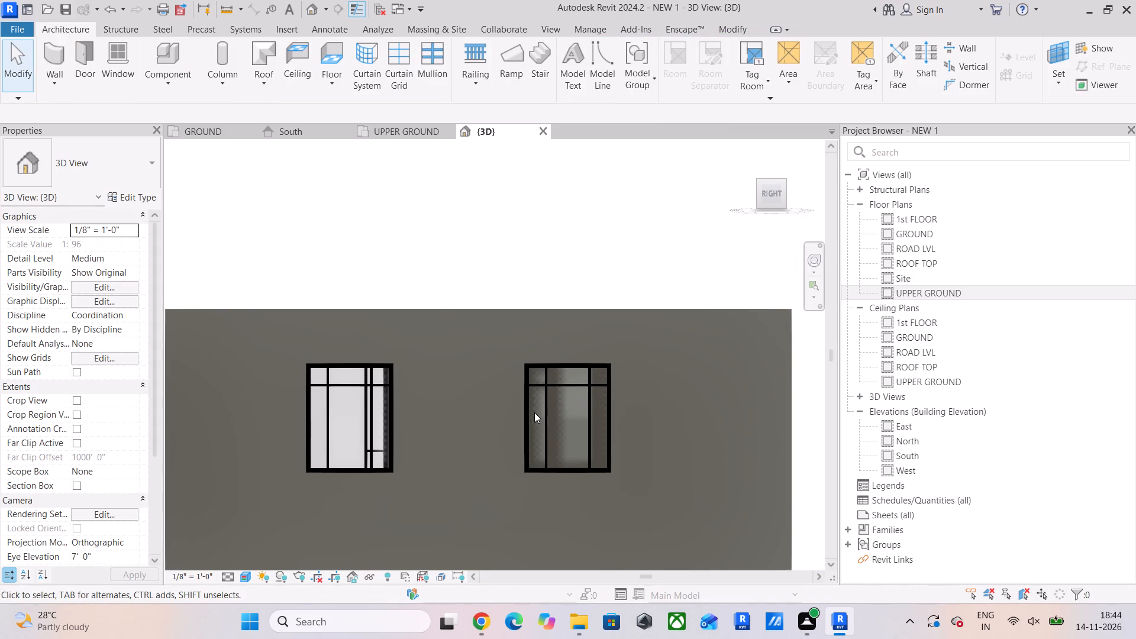
shift+middle_drag(538, 427, 435, 485)
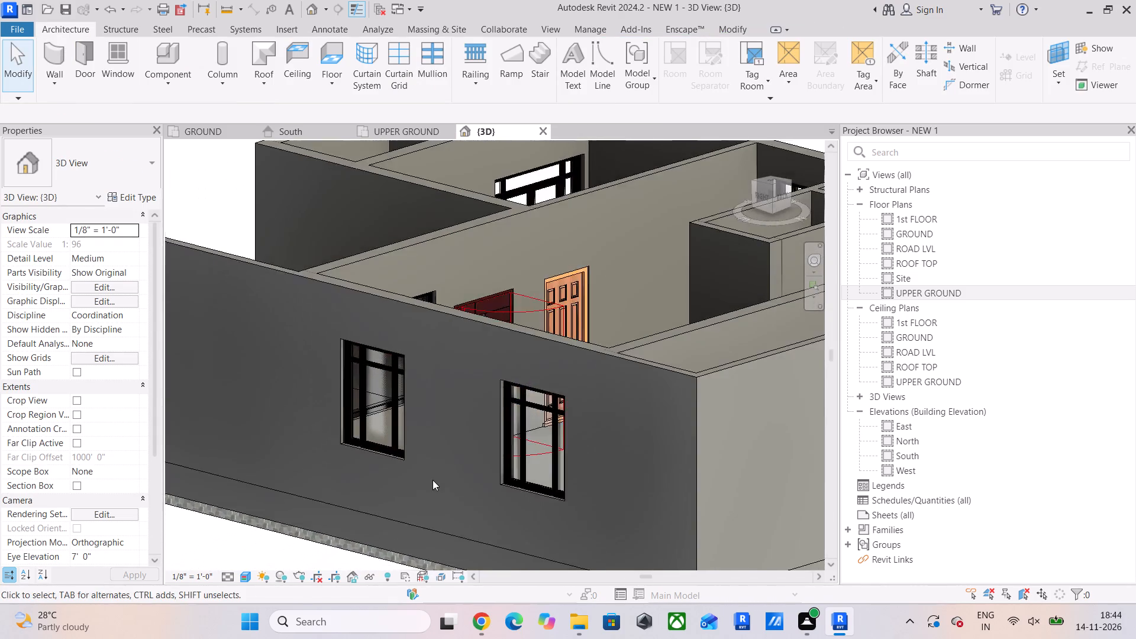
scroll(433, 480, down, 5)
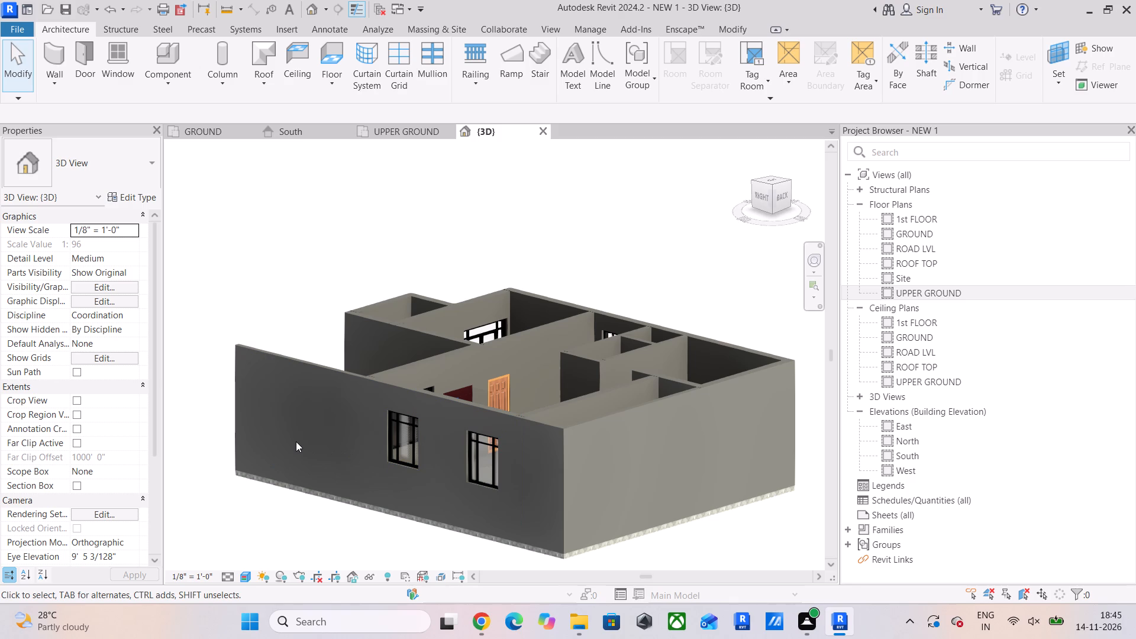
scroll(279, 422, down, 2)
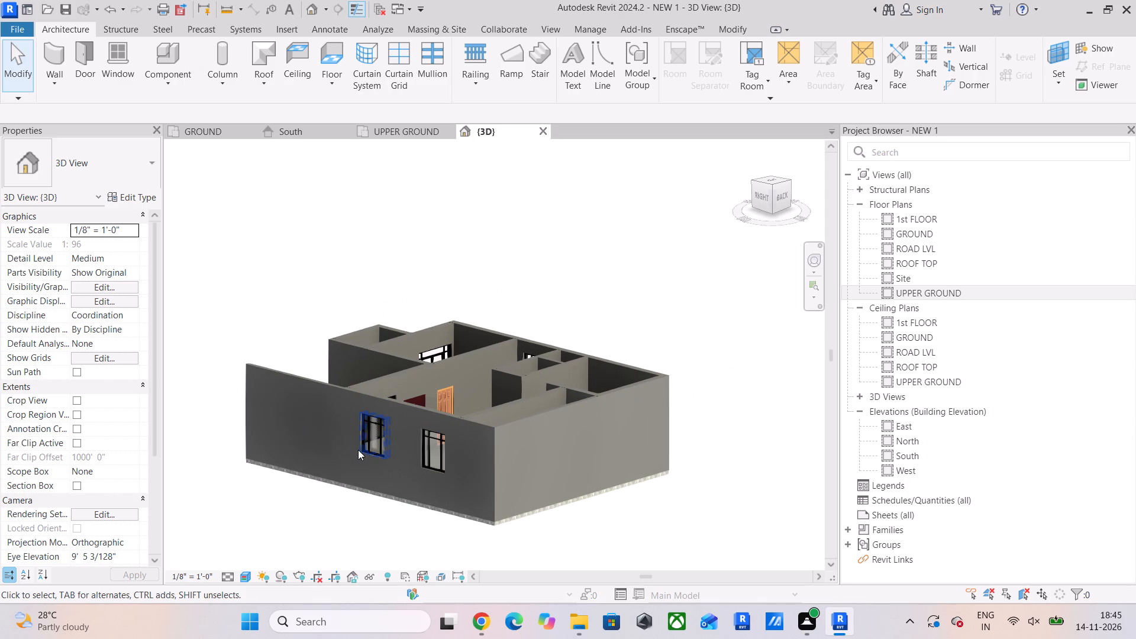
click(509, 422)
ctrl+click(485, 427)
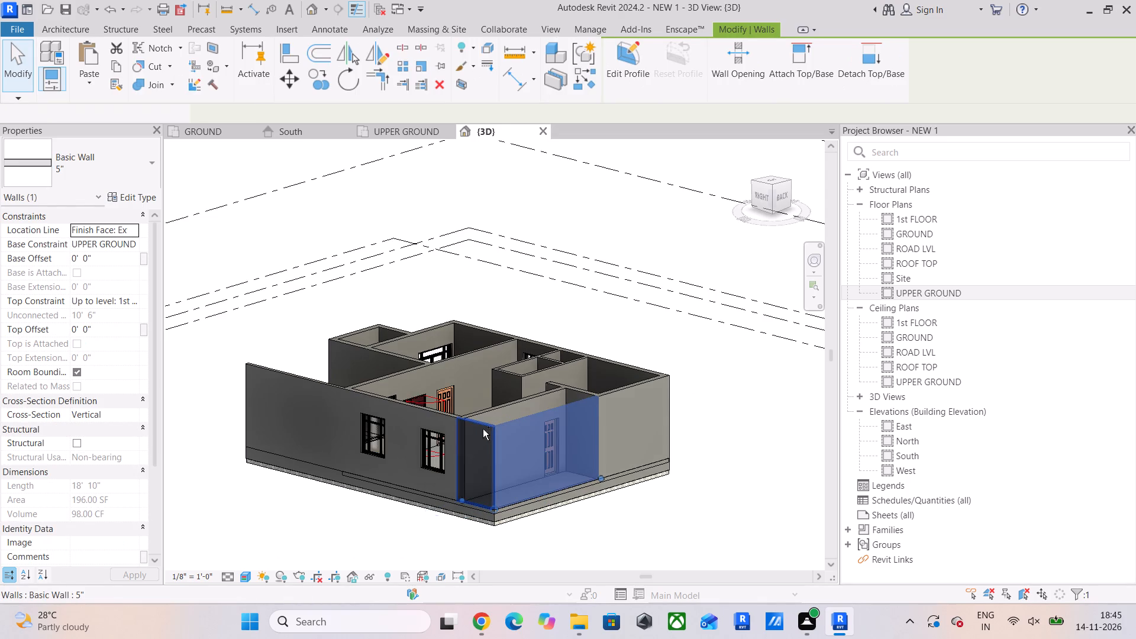
click(133, 301)
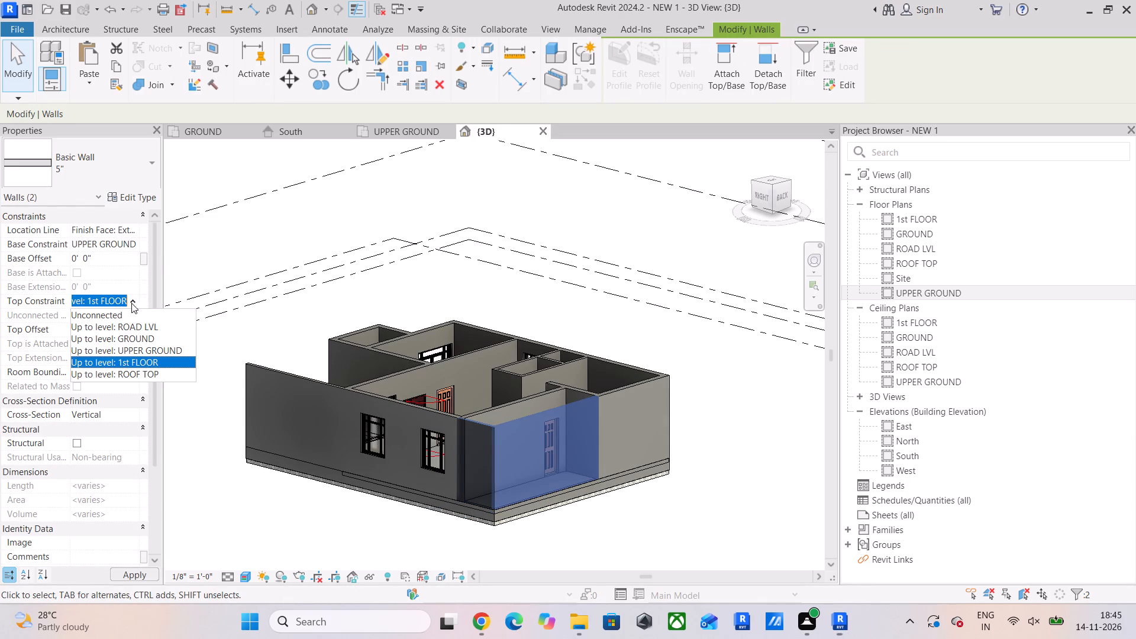
click(128, 318)
click(120, 318)
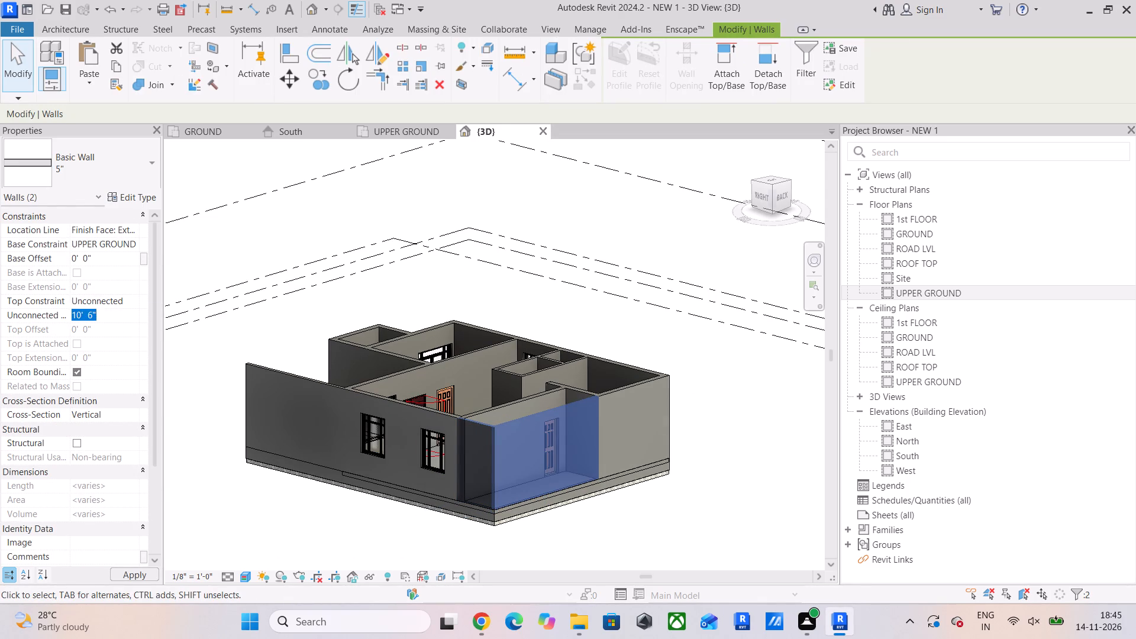
text(4')
key(Return)
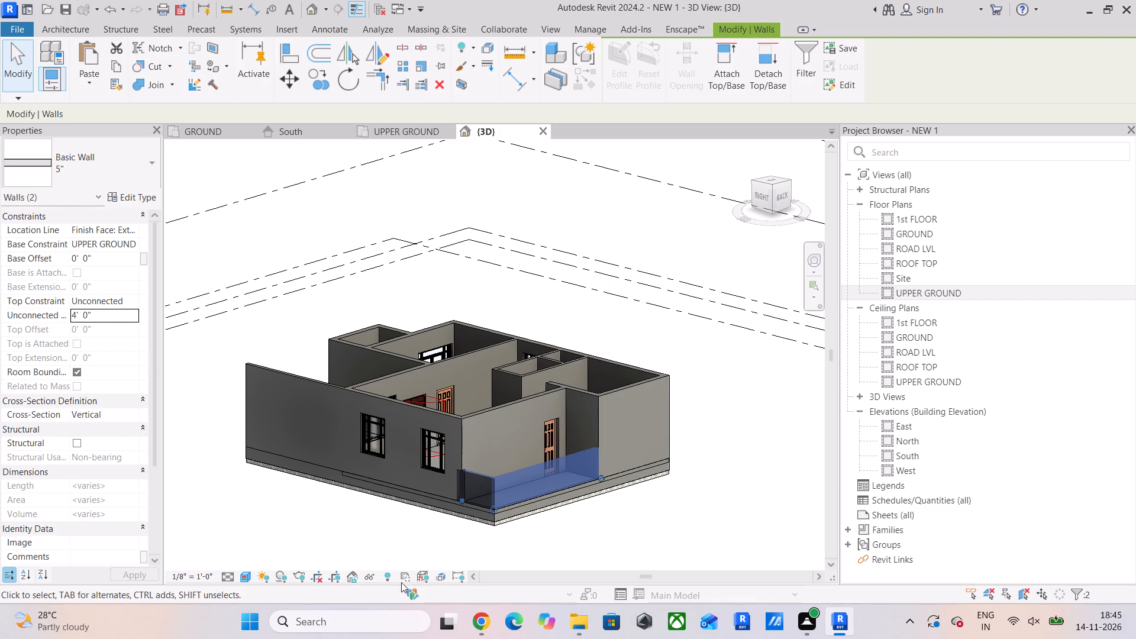
click(359, 560)
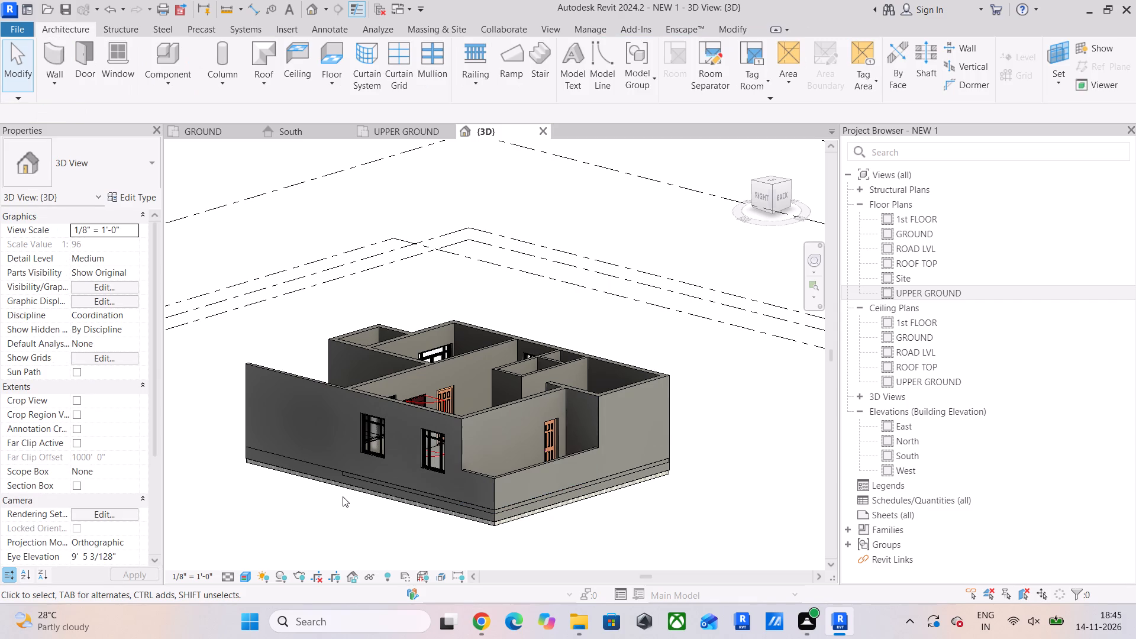
Copy all UPPER GROUND walls, doors, windows and the balcony railing, and paste them aligned to the 1st FLOOR level.
shift+middle_drag(343, 496, 644, 482)
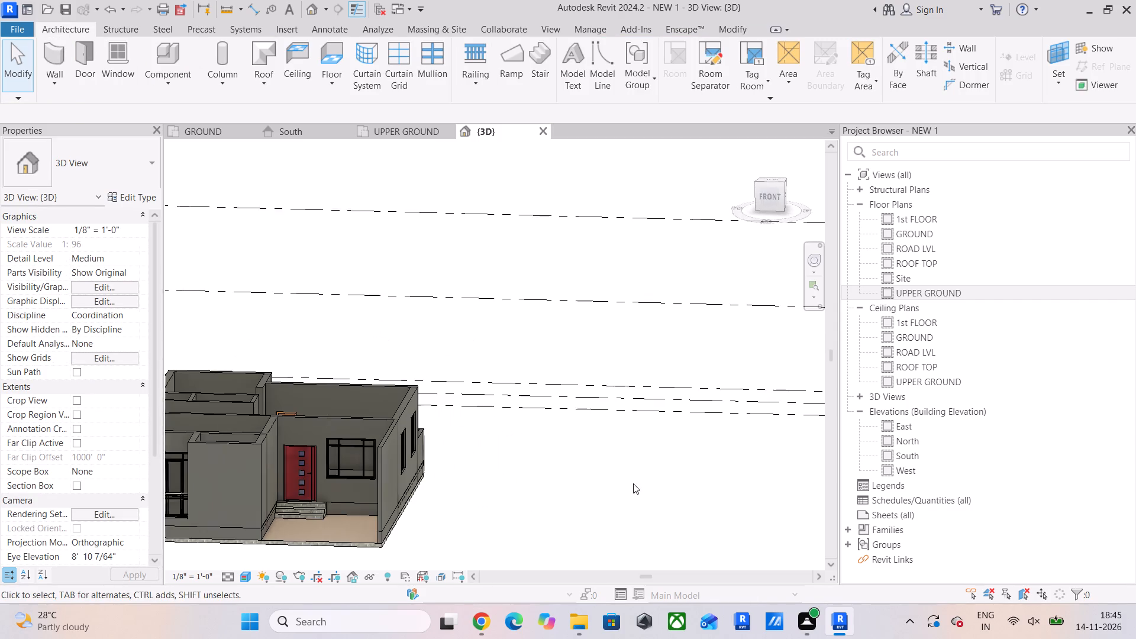
middle_drag(475, 486, 536, 490)
scroll(447, 473, down, 3)
shift+middle_drag(447, 473, 458, 429)
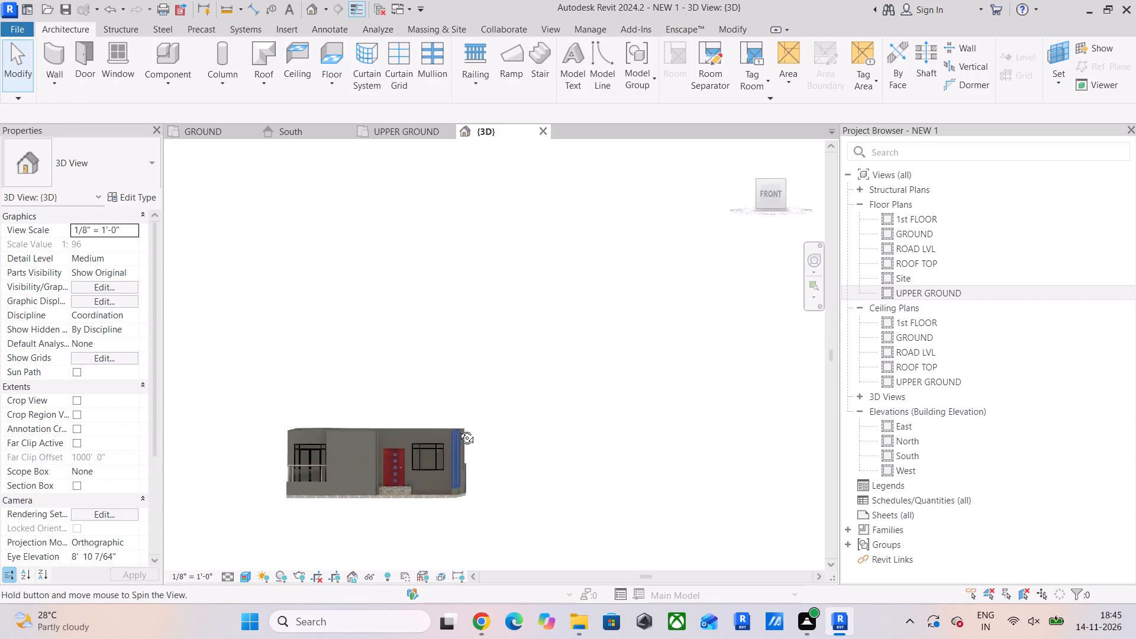
shift+middle_drag(458, 429, 461, 425)
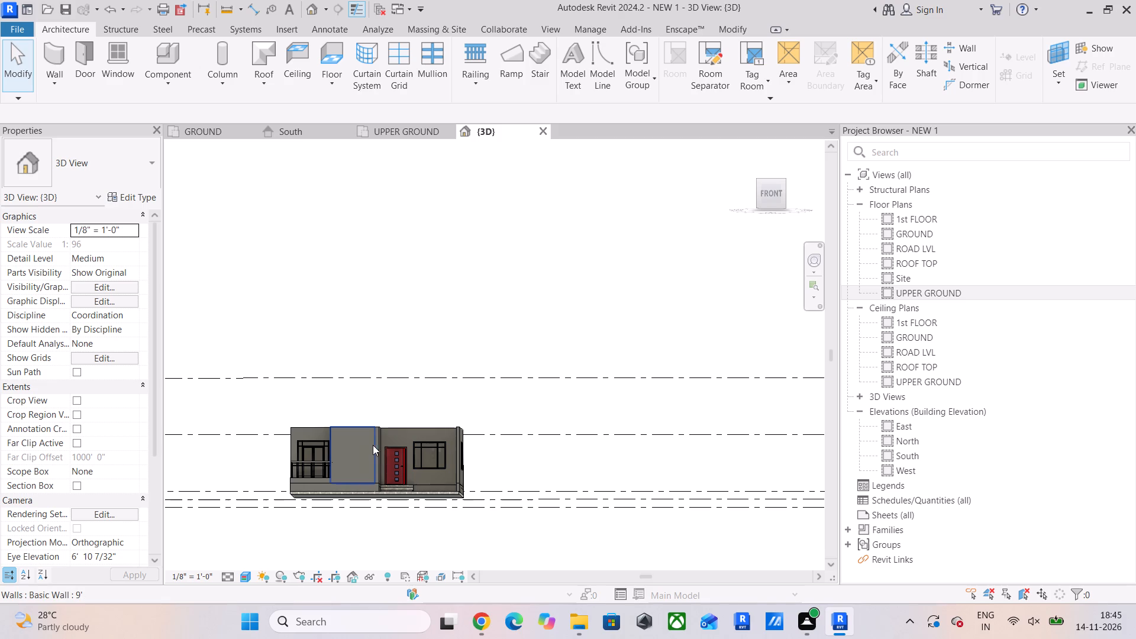
click(376, 442)
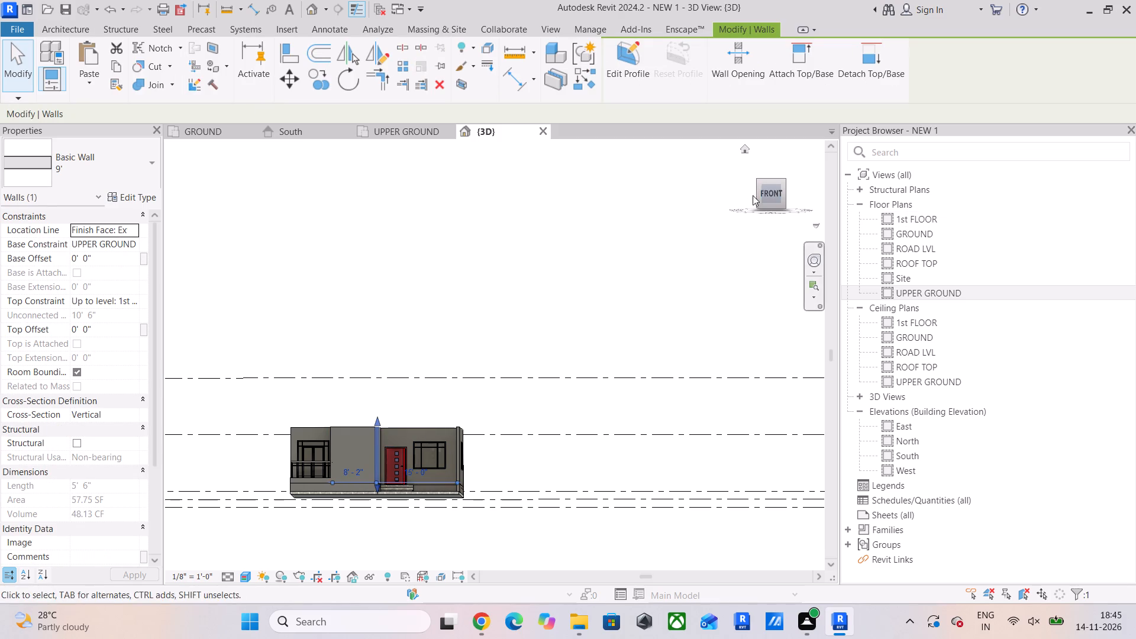
click(759, 195)
click(779, 192)
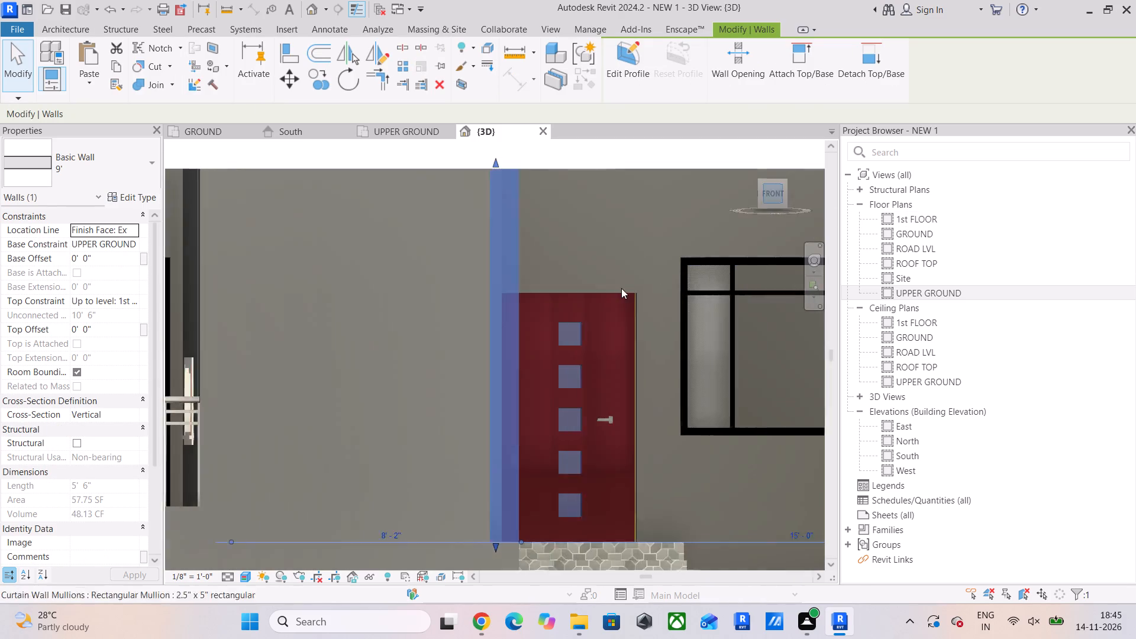
scroll(619, 290, down, 9)
scroll(623, 328, up, 4)
scroll(722, 337, down, 4)
middle_drag(724, 337, 740, 337)
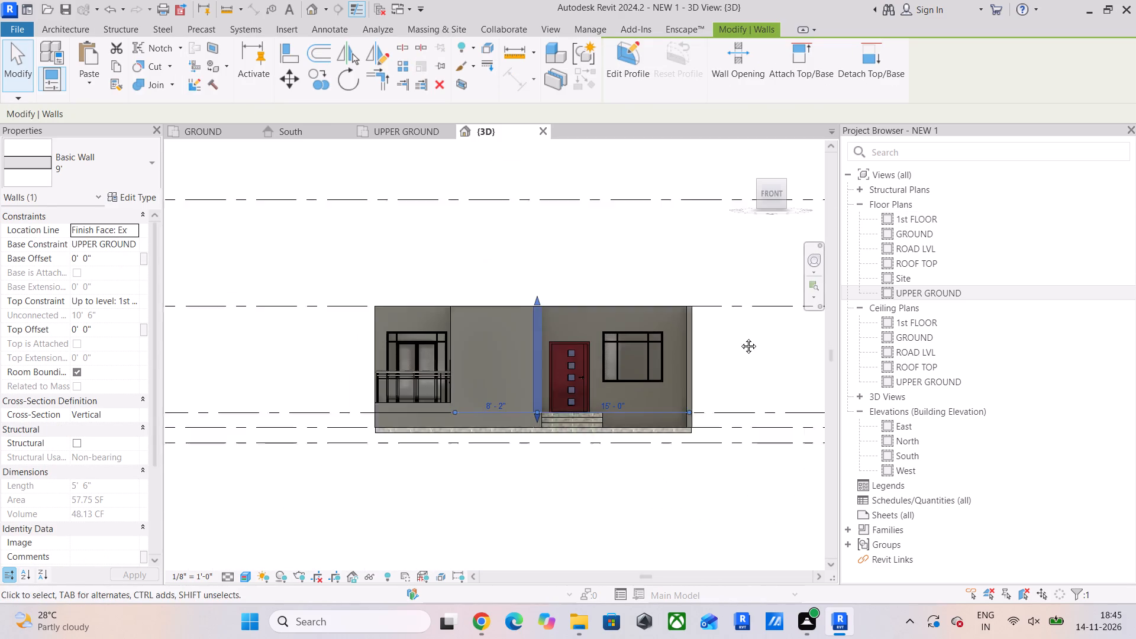
middle_drag(740, 337, 741, 337)
drag(748, 332, 343, 375)
shift+middle_drag(428, 394, 472, 493)
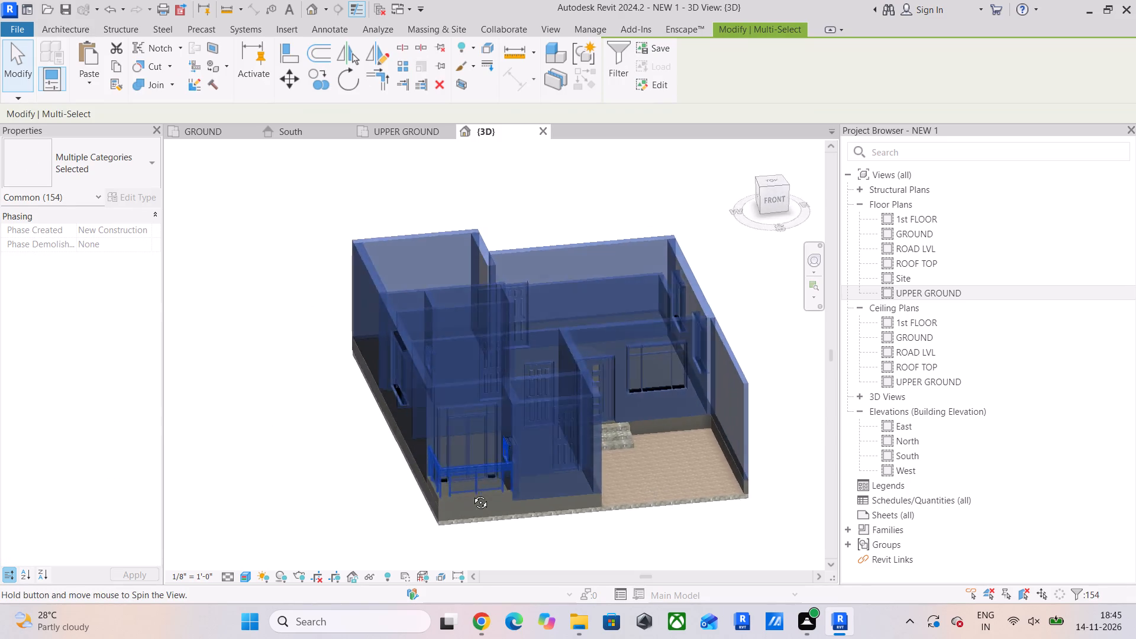
shift+middle_drag(472, 493, 458, 480)
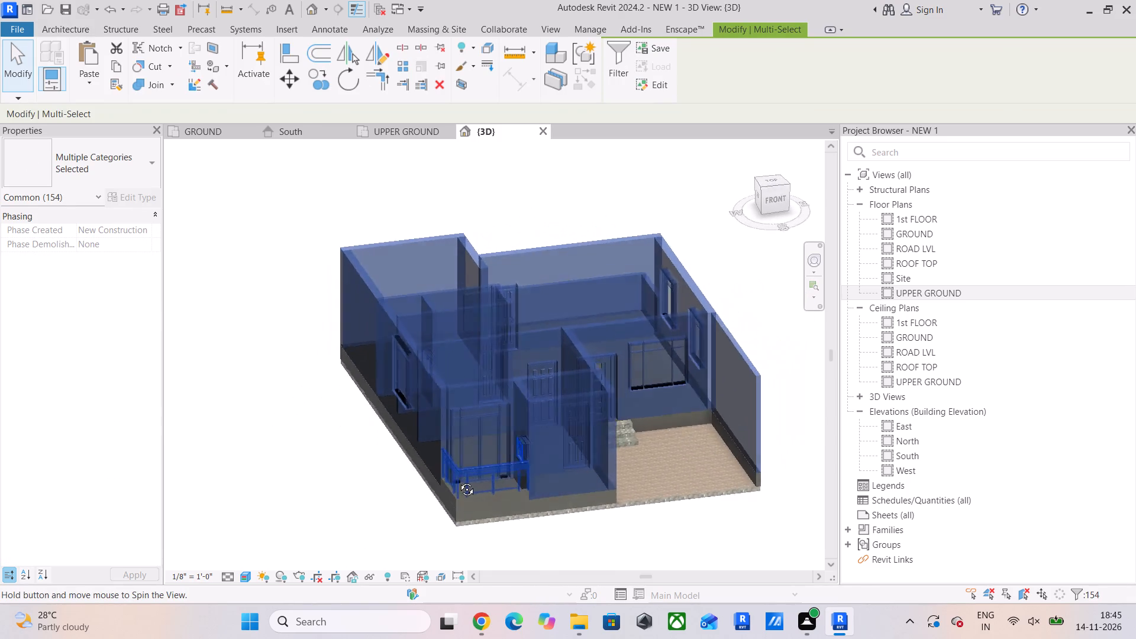
shift+middle_drag(458, 480, 303, 507)
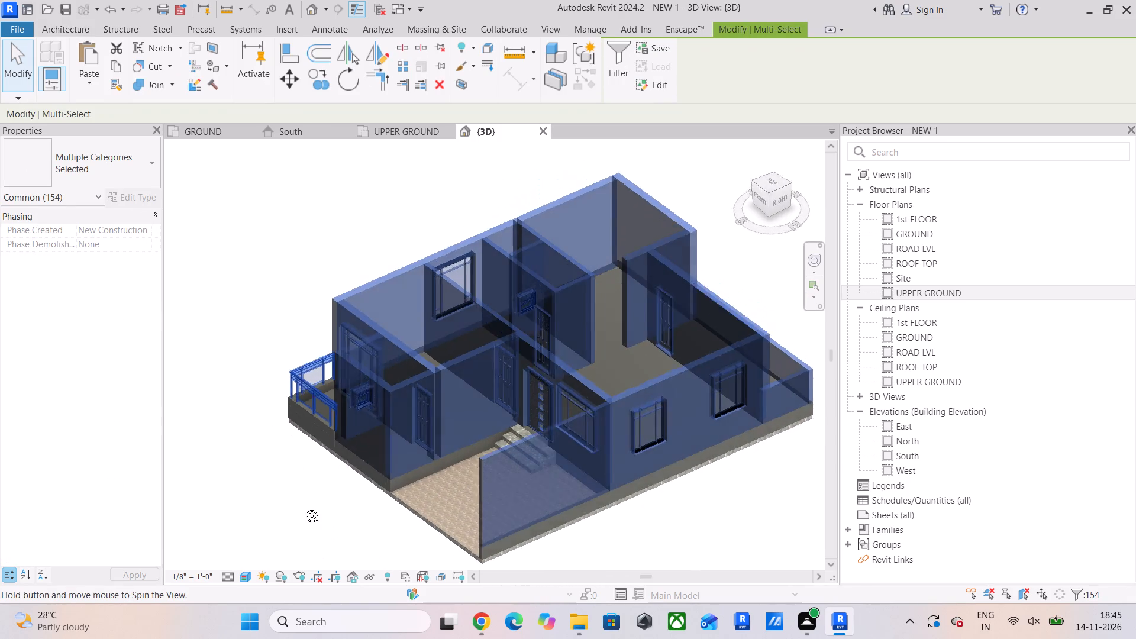
shift+middle_drag(303, 507, 308, 472)
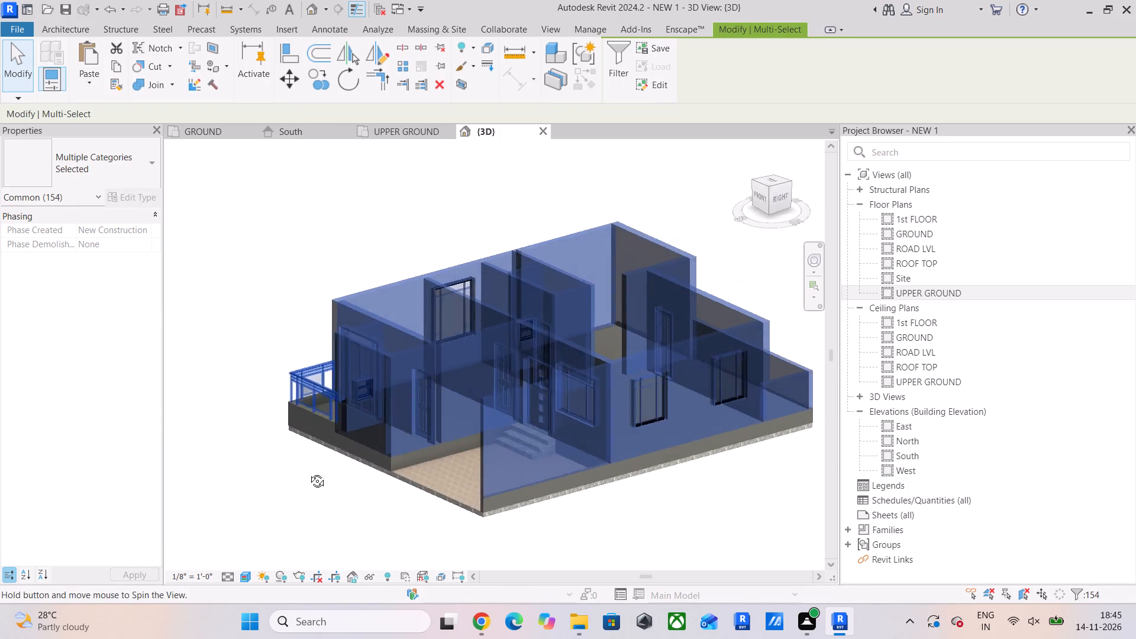
shift+middle_drag(308, 472, 418, 474)
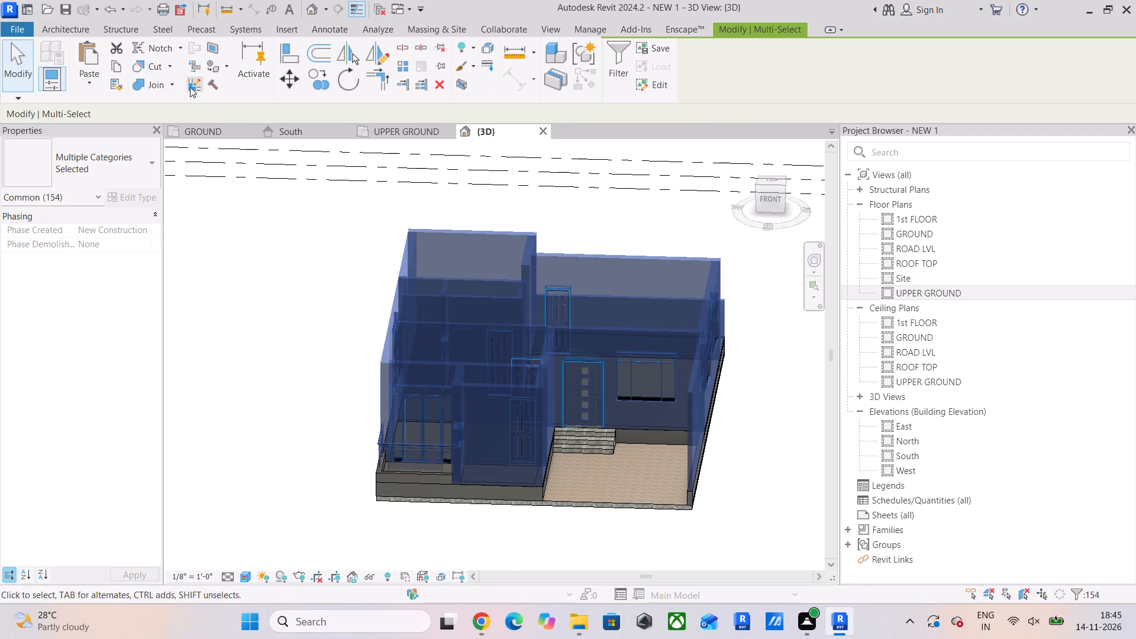
double_click(118, 63)
click(97, 78)
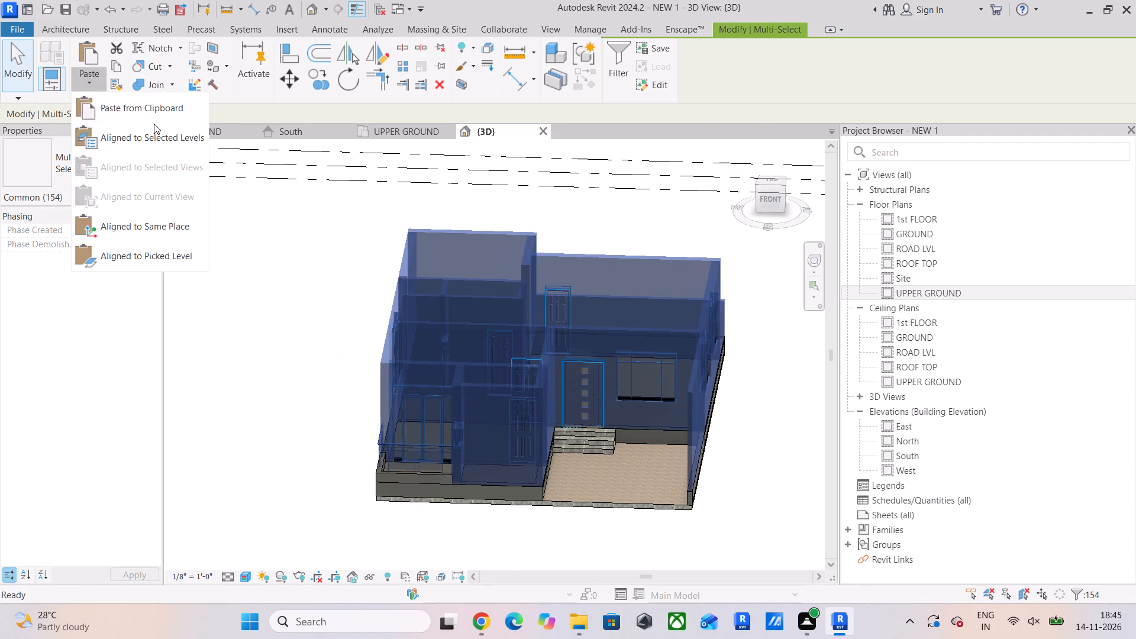
click(154, 124)
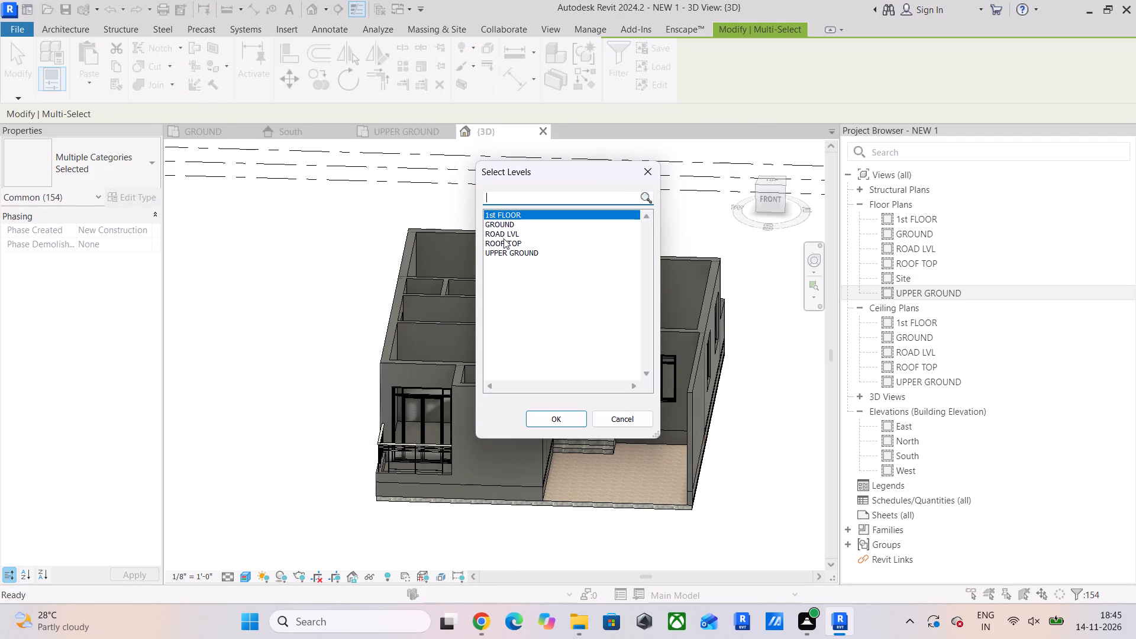
click(546, 417)
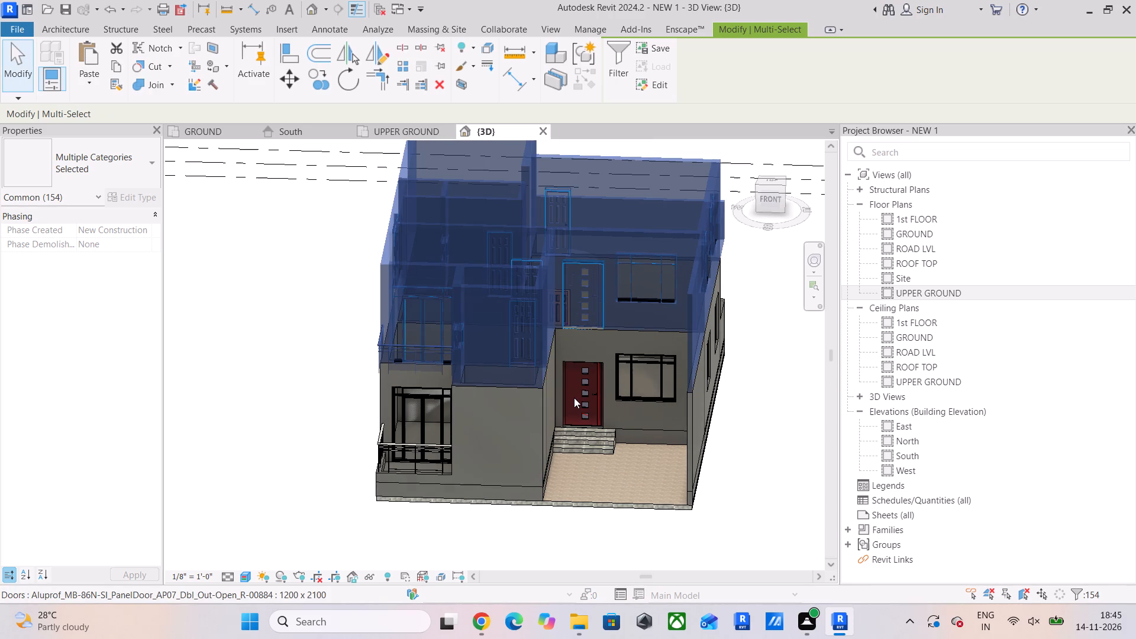
Temporarily hide the newly pasted 1st FLOOR elements in the 3D view.
text(HH)
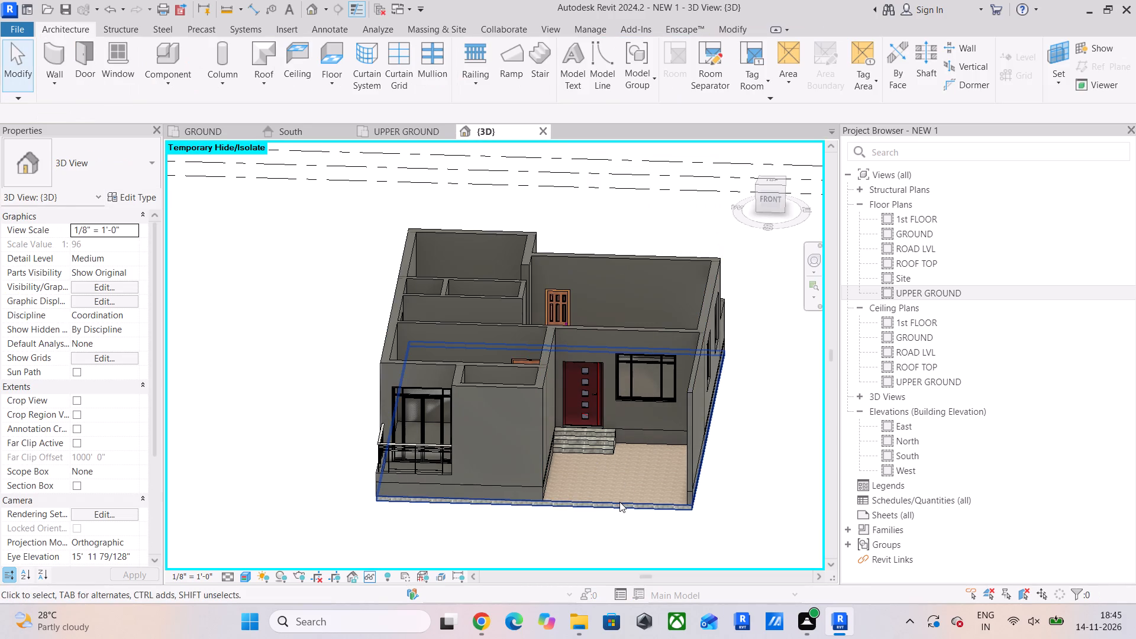
Change the GROUND level parking floor slab to the 6" floor type.
click(619, 502)
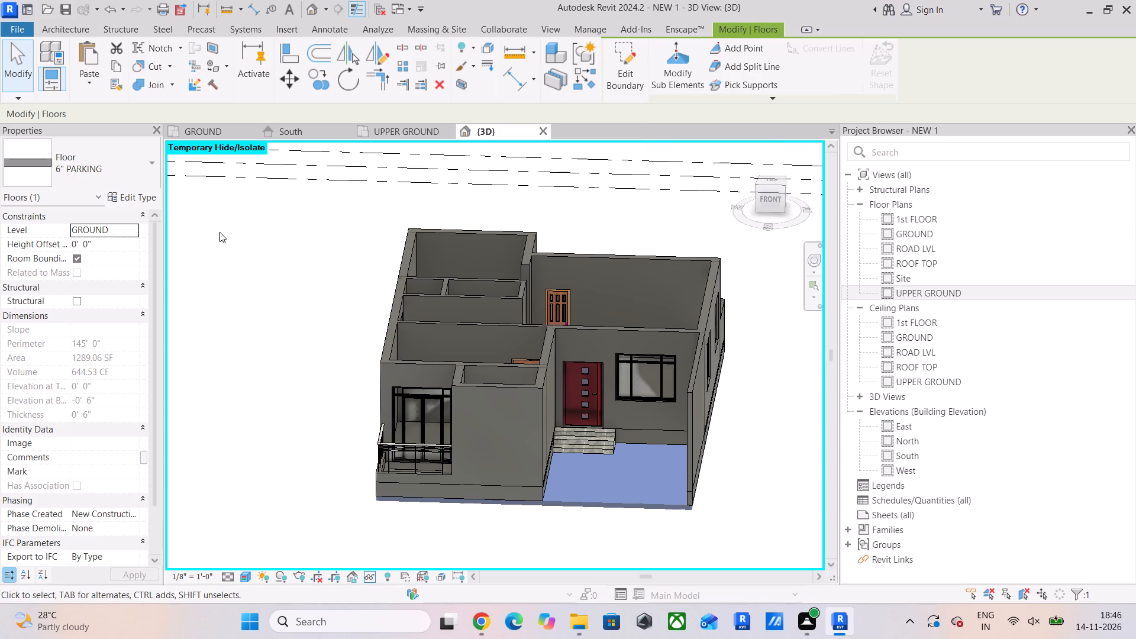
click(145, 164)
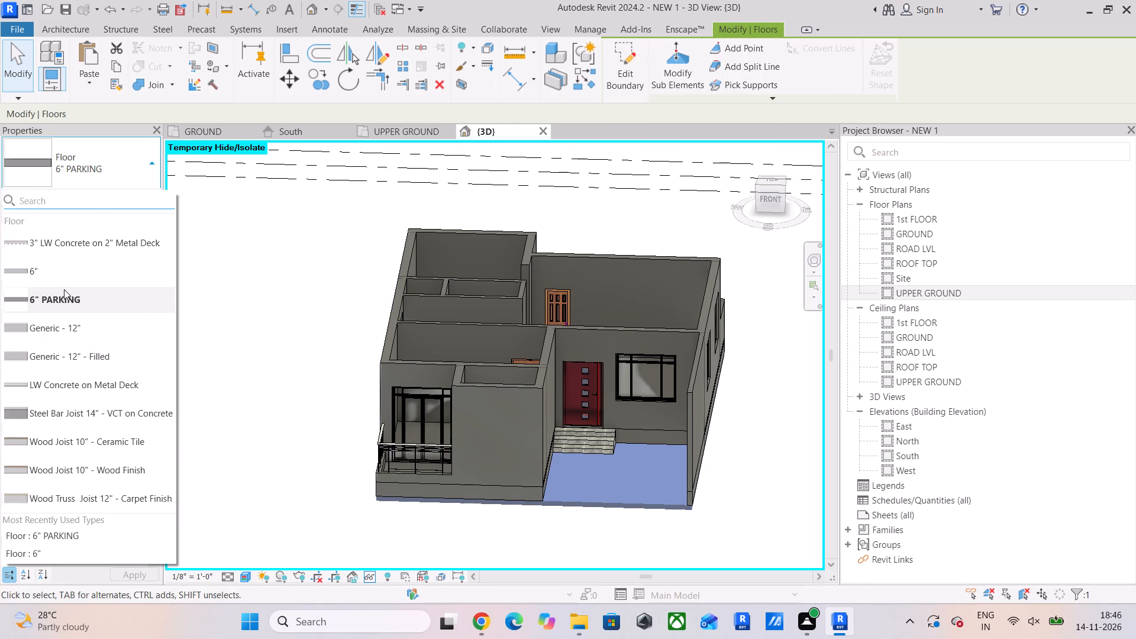
click(70, 279)
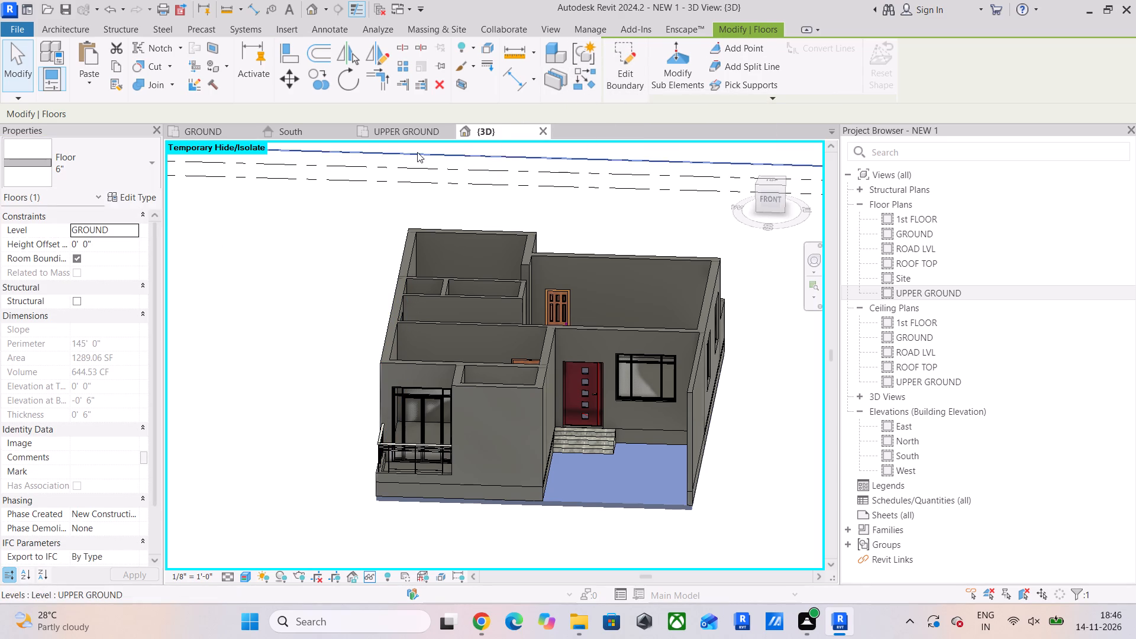
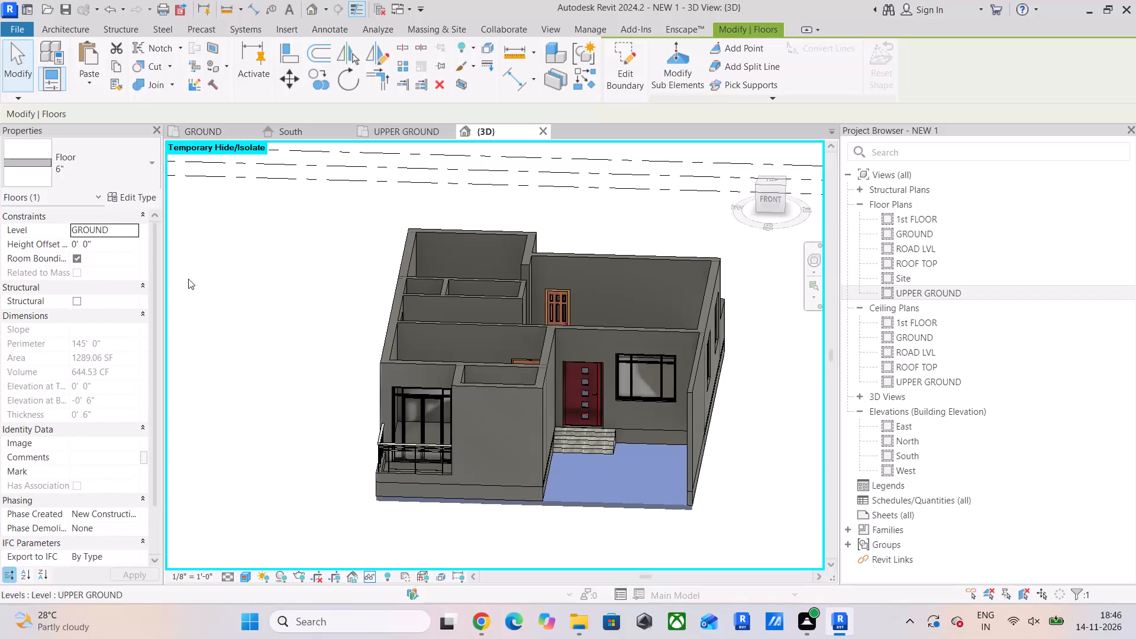
Undo the last floor type change on the GROUND level parking slab.
key(ctrl+z)
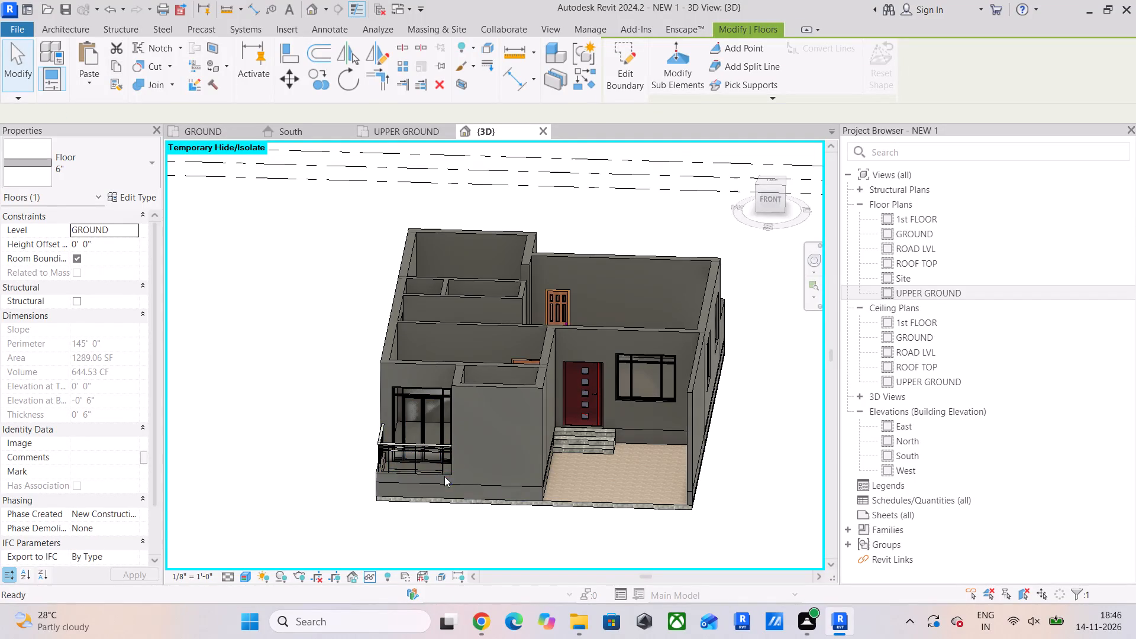
Copy the GROUND level parking floor slab and paste it aligned to the 1st FLOOR level.
scroll(619, 503, up, 5)
click(618, 501)
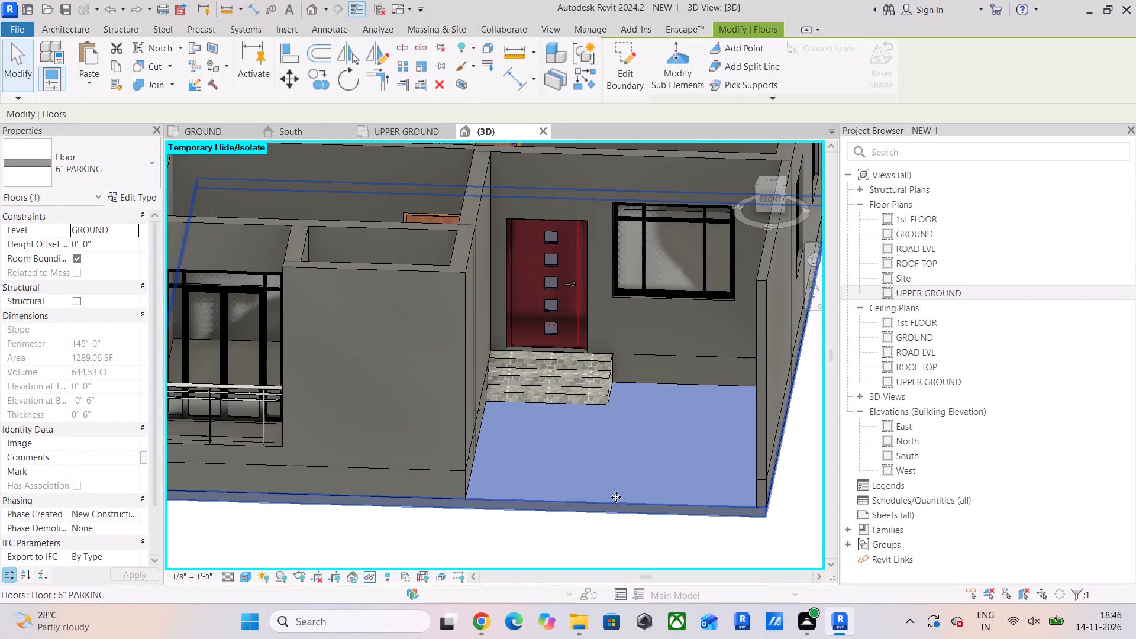
double_click(118, 69)
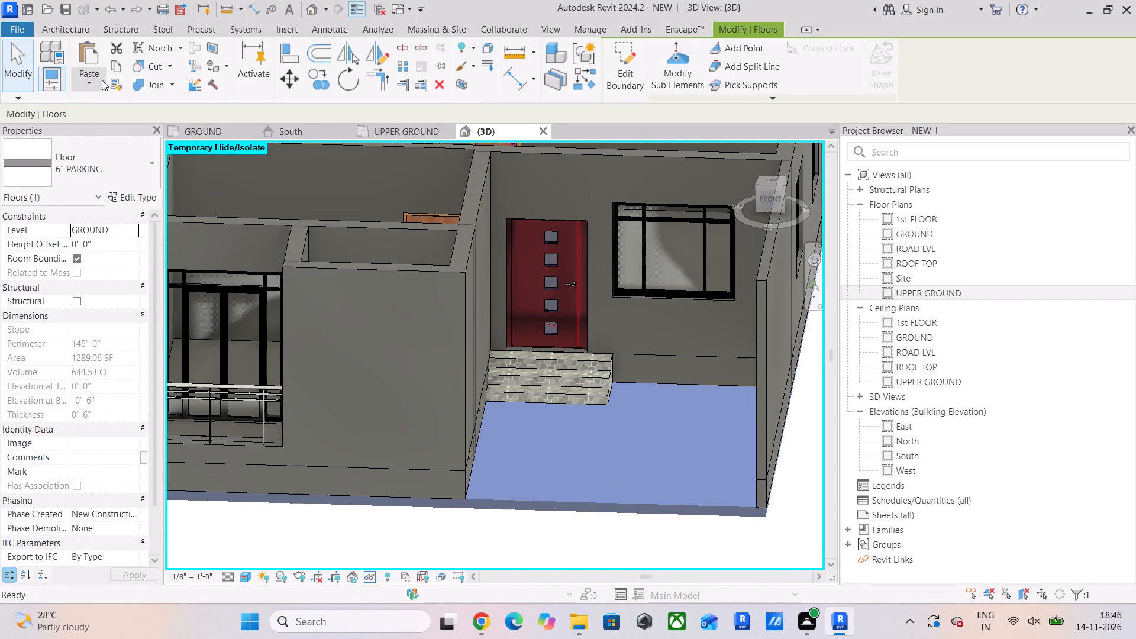
click(102, 80)
click(141, 140)
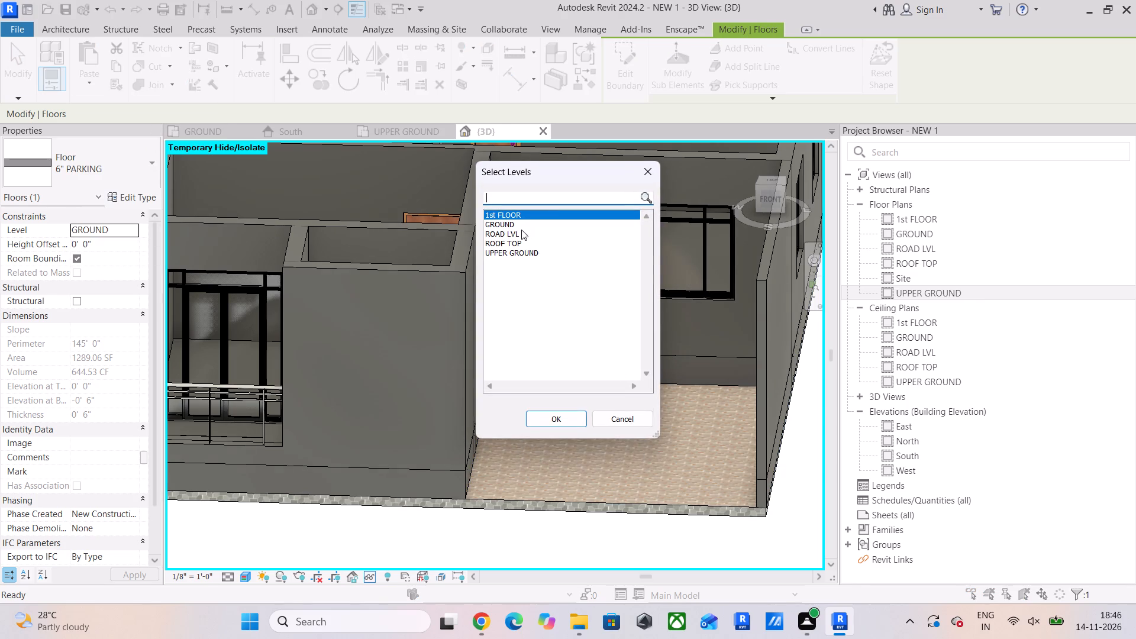
click(561, 422)
Change the pasted 1st FLOOR slab to the 6" floor type.
scroll(518, 279, down, 3)
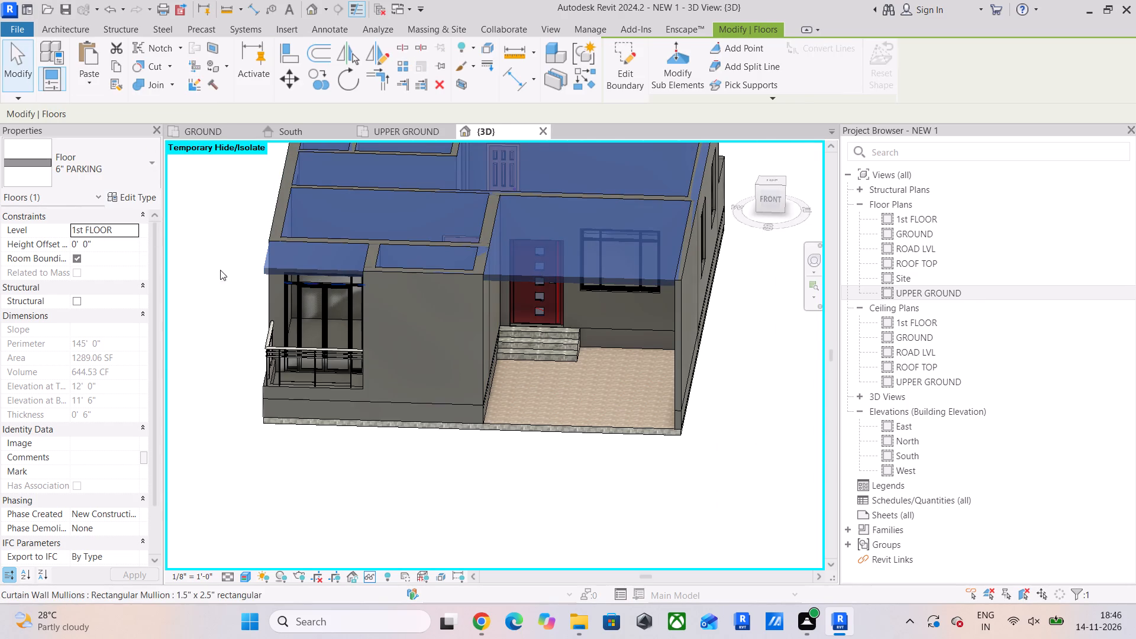
click(110, 169)
click(90, 283)
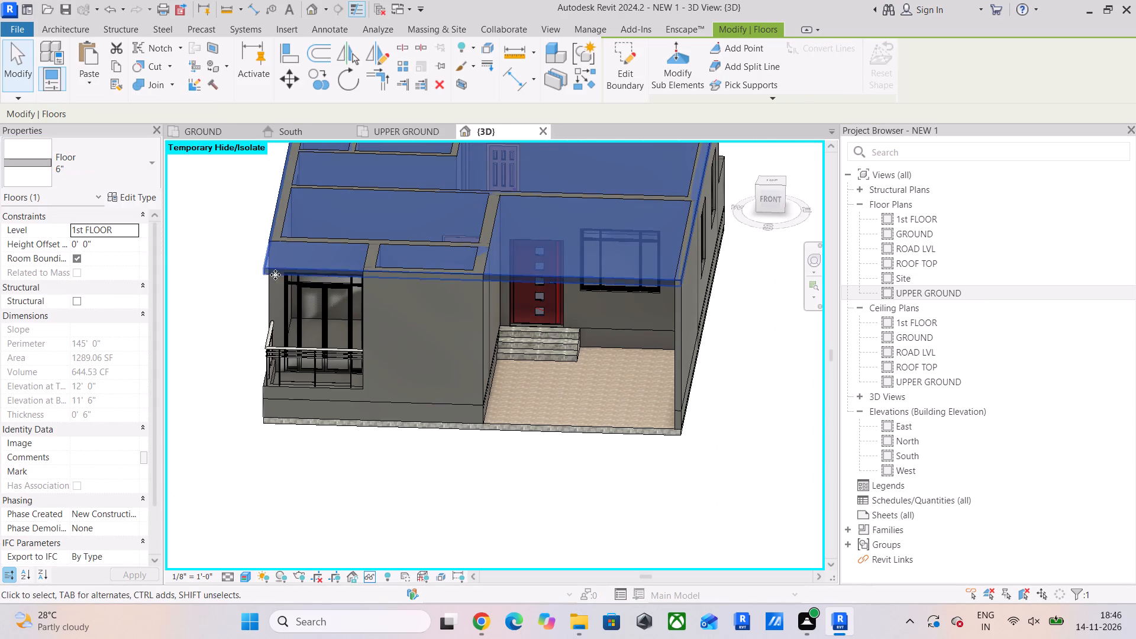
click(235, 209)
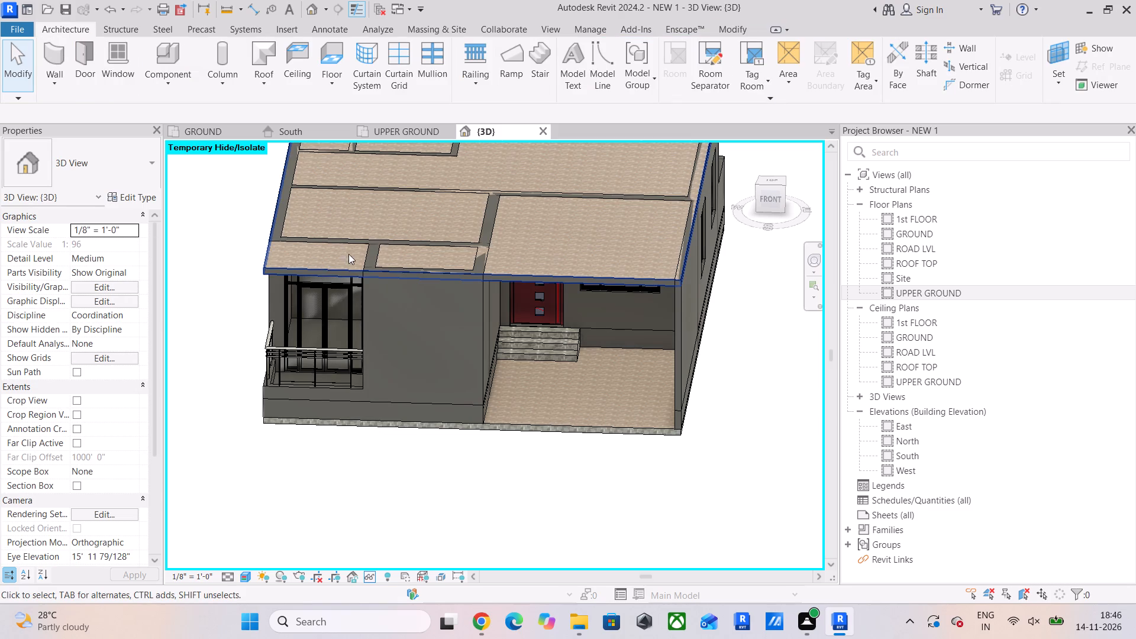
Check the type properties and layer structure of the 1st FLOOR slab's 6" floor type.
click(297, 267)
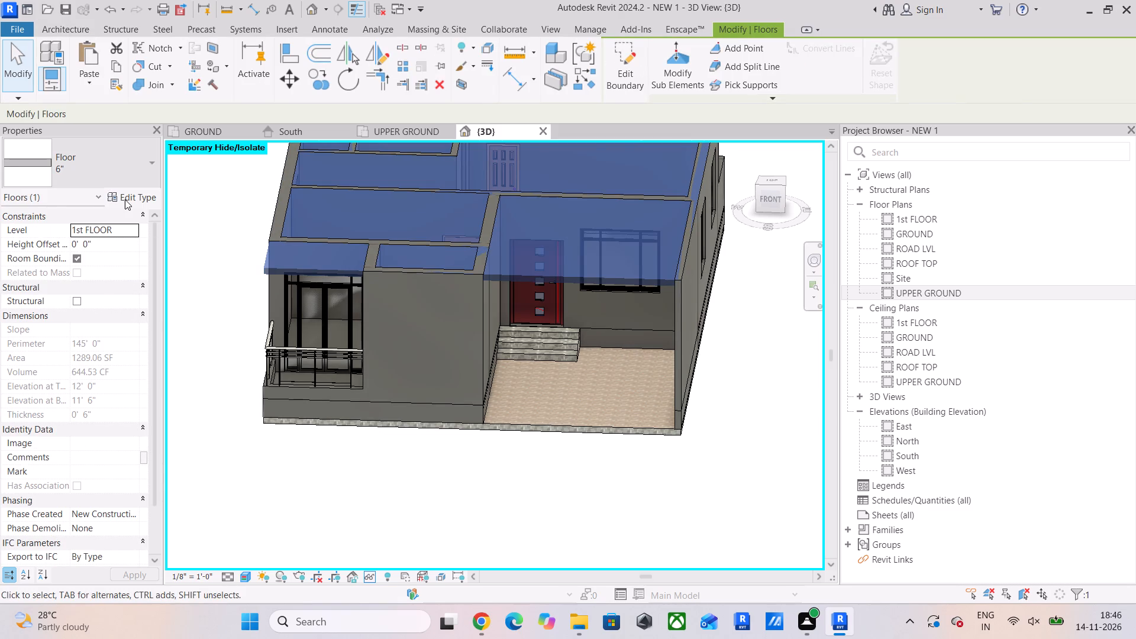
click(125, 199)
click(850, 212)
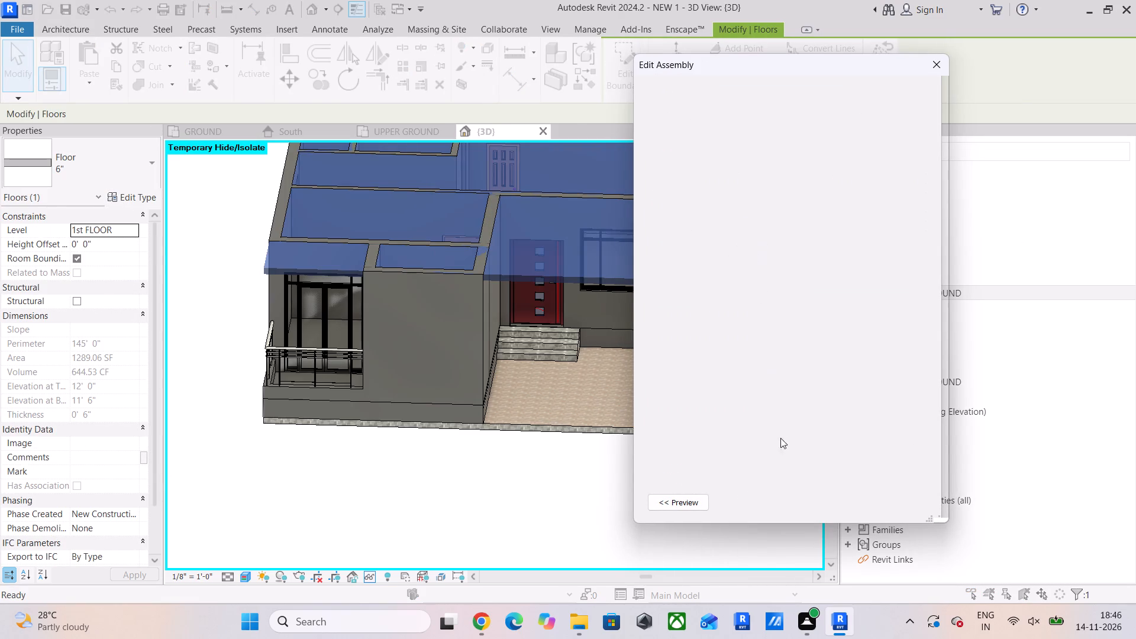
click(754, 475)
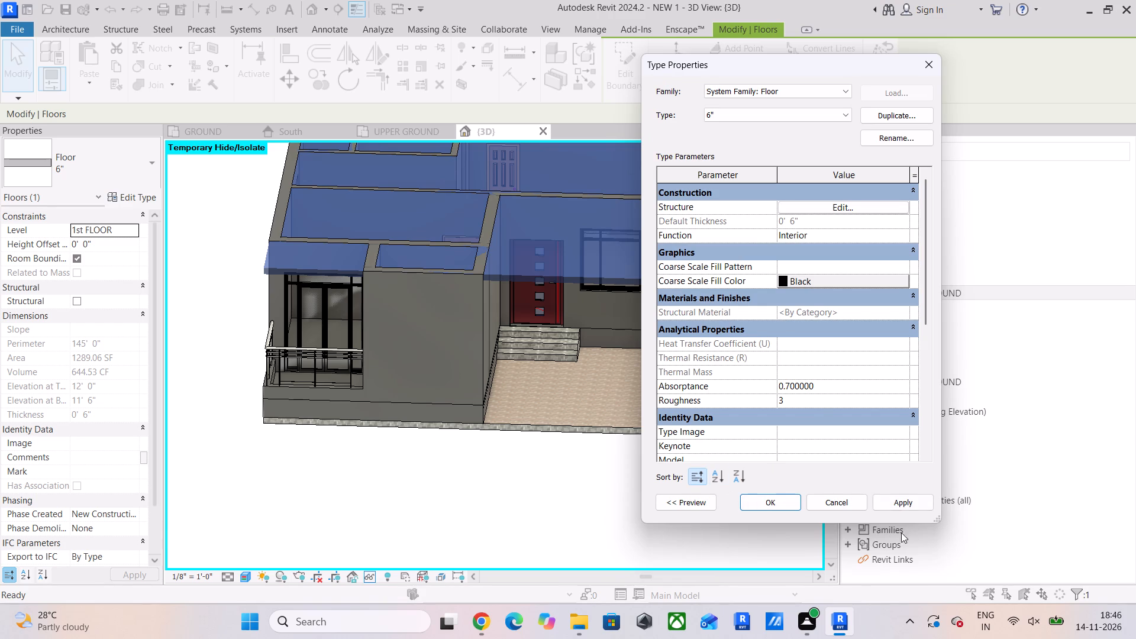
click(776, 505)
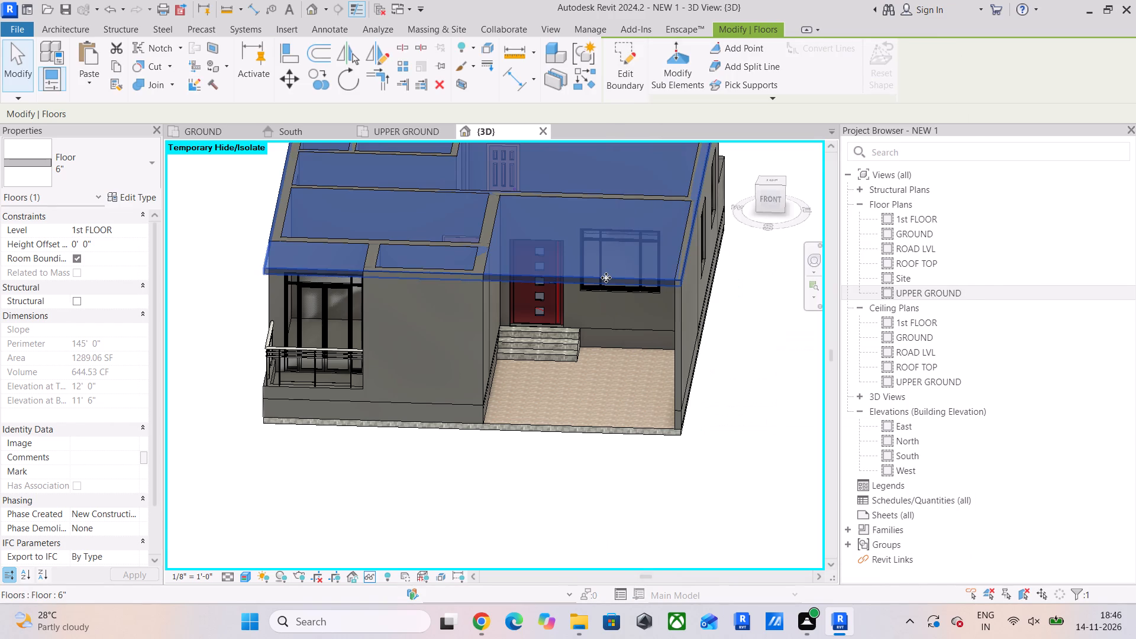
click(233, 219)
Examine the 1st FLOOR slab, front balcony and parking area from a front corner of the house.
shift+middle_drag(454, 312, 541, 281)
middle_drag(518, 292, 448, 413)
shift+middle_drag(440, 386, 426, 411)
scroll(686, 431, up, 6)
middle_drag(681, 420, 573, 121)
scroll(573, 124, up, 1)
middle_drag(474, 393, 545, 530)
scroll(544, 528, down, 5)
middle_drag(515, 310, 634, 409)
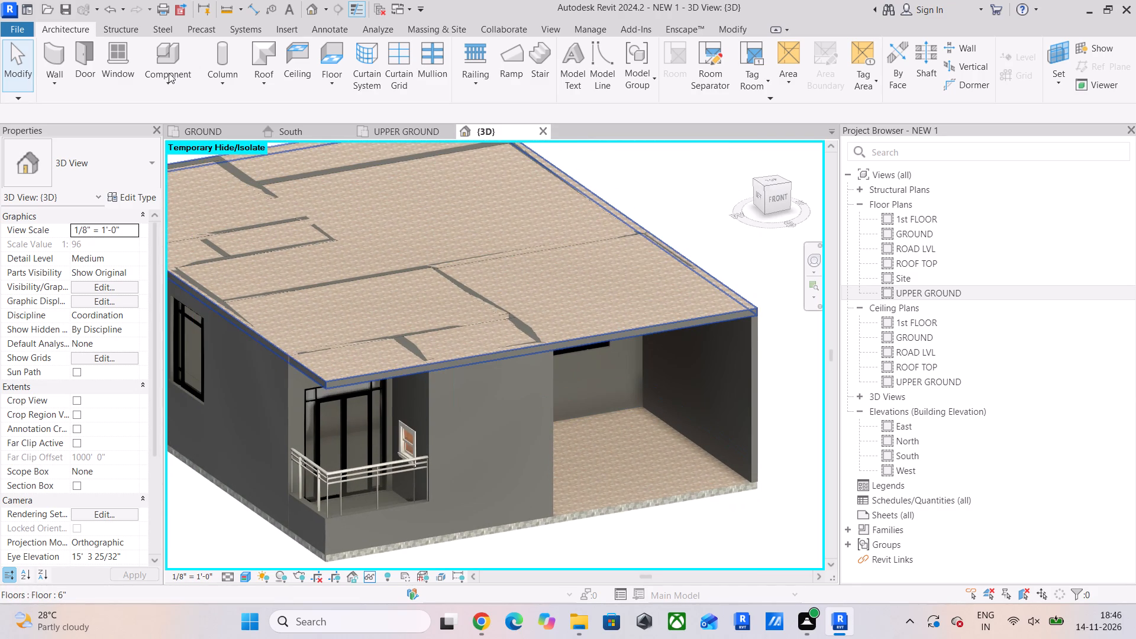
Duplicate the 0 PARKING(1) material and name the copy 0 FLOOR.
click(602, 25)
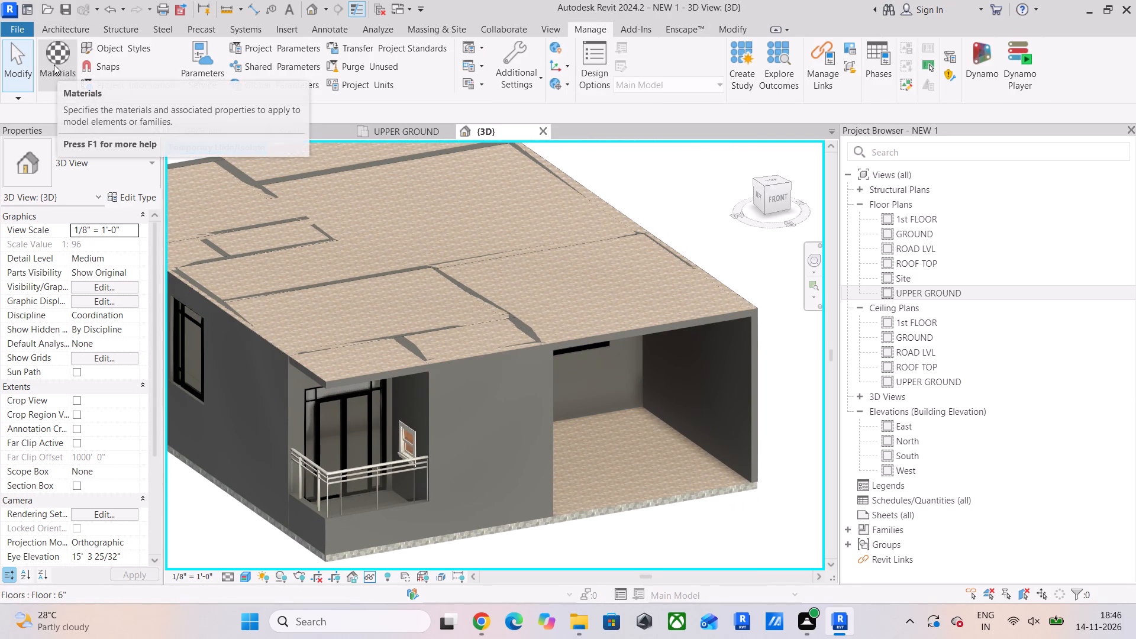
scroll(374, 465, up, 6)
middle_drag(370, 461, 398, 312)
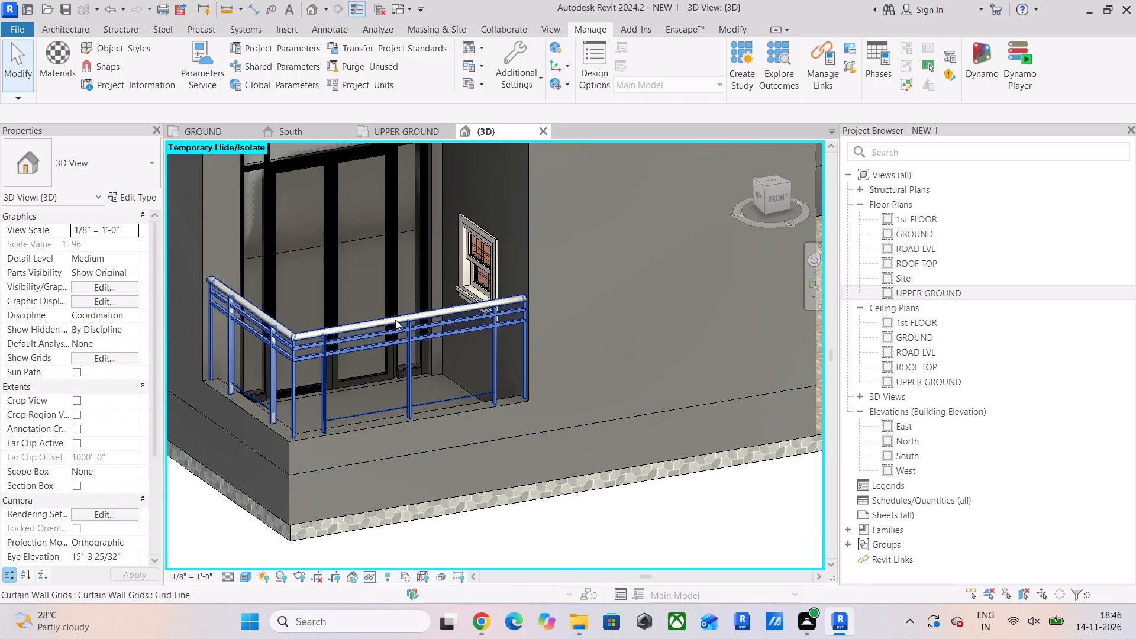
scroll(33, 144, down, 9)
scroll(220, 186, down, 5)
middle_drag(272, 200, 269, 425)
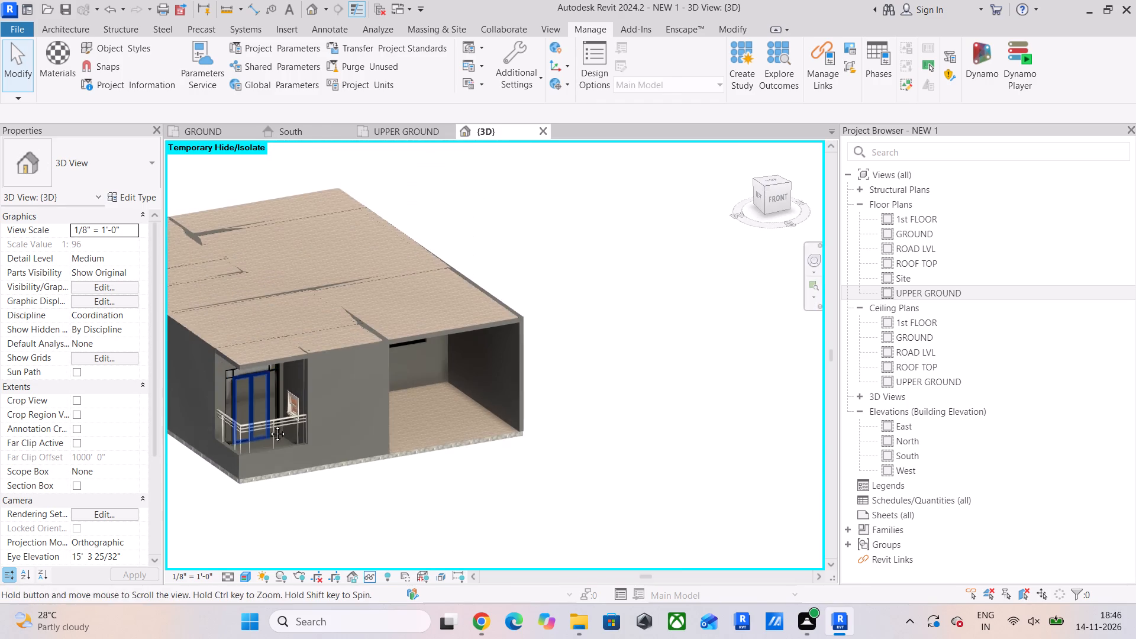
middle_drag(269, 425, 269, 427)
click(67, 53)
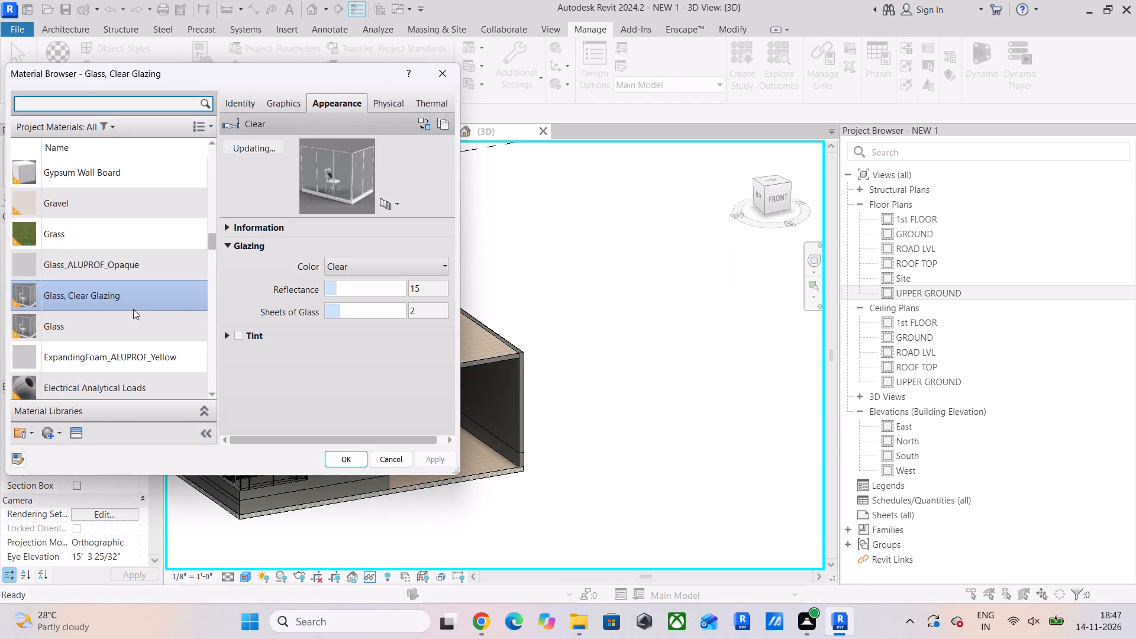
scroll(111, 290, down, 20)
scroll(111, 290, down, 10)
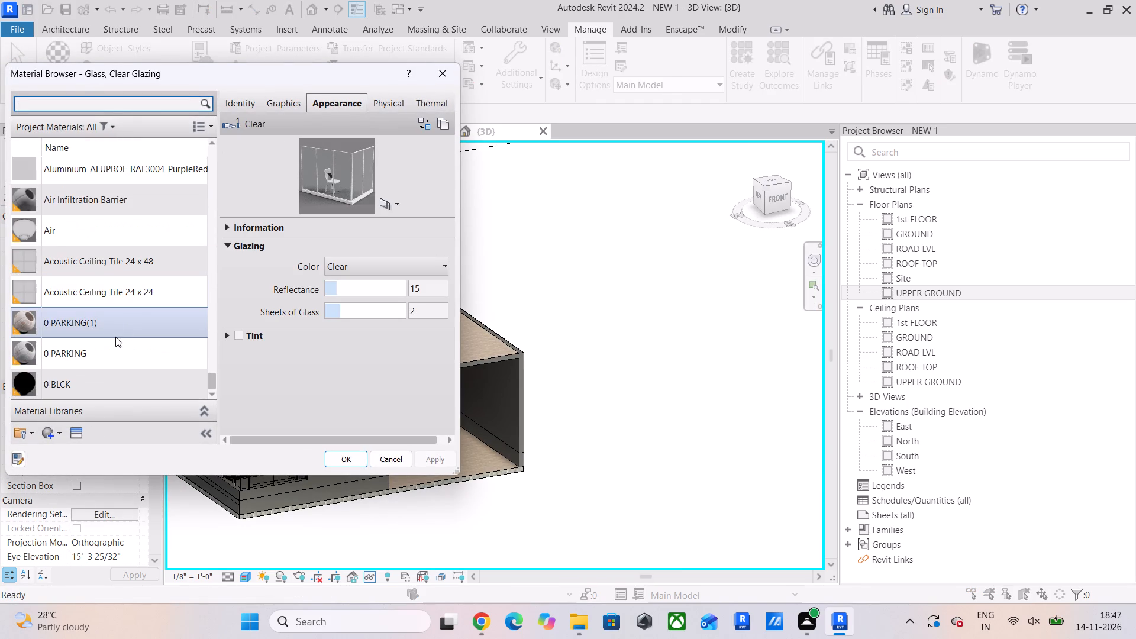
right_click(112, 322)
click(193, 347)
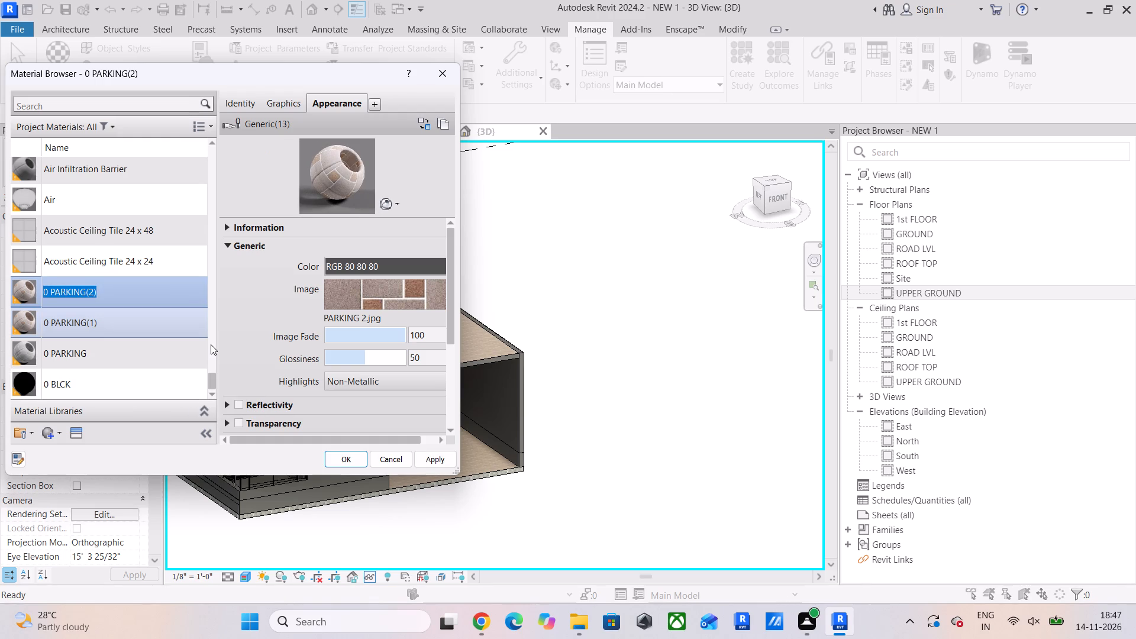
text(0)
key(space)
text(FLOOR)
key(Return)
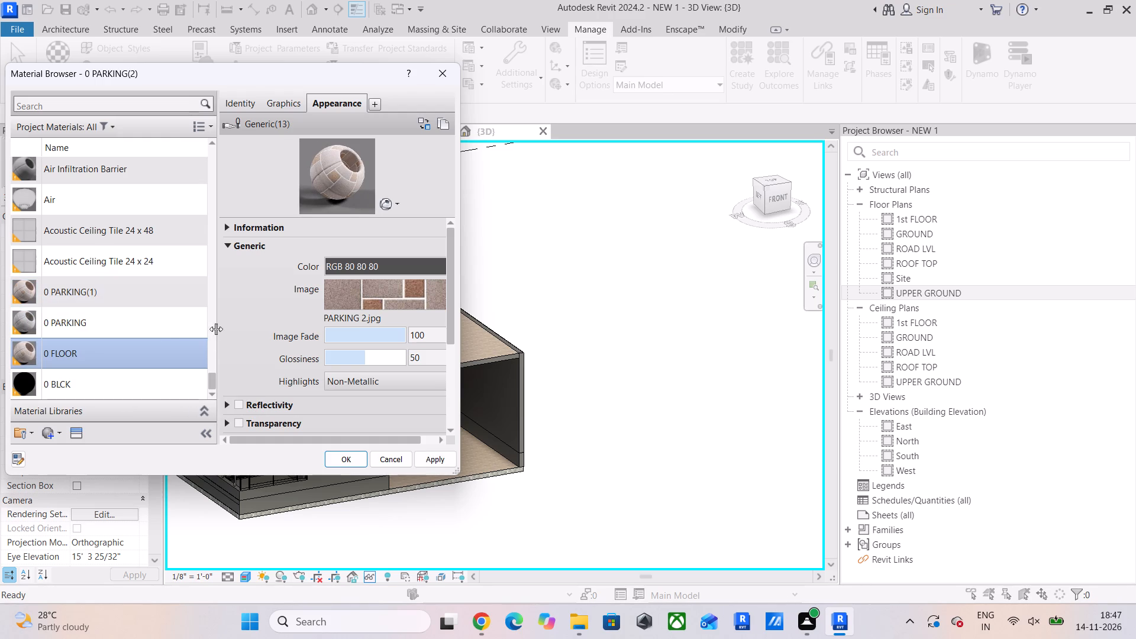
Remove the PARKING 2.jpg image from the 0 FLOOR material's appearance.
click(374, 289)
right_click(373, 288)
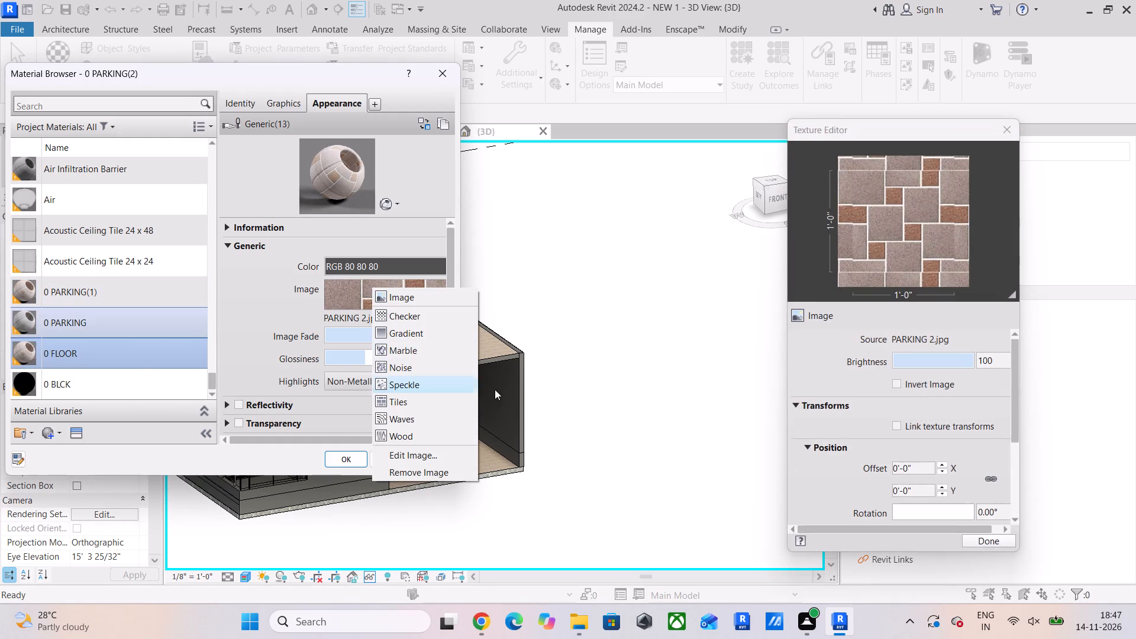
click(425, 469)
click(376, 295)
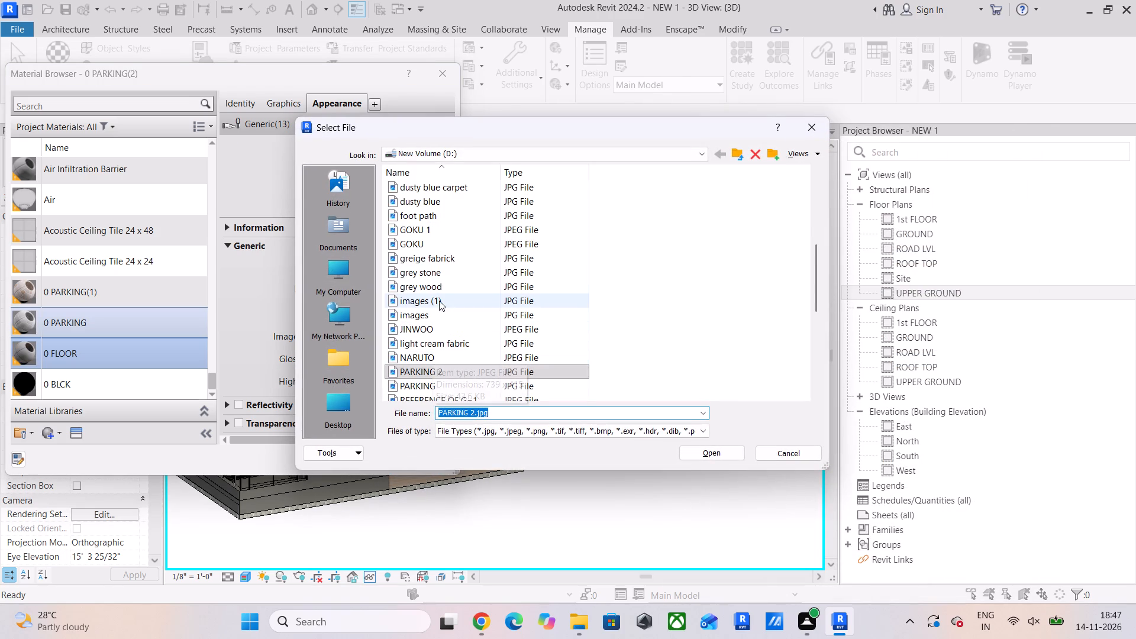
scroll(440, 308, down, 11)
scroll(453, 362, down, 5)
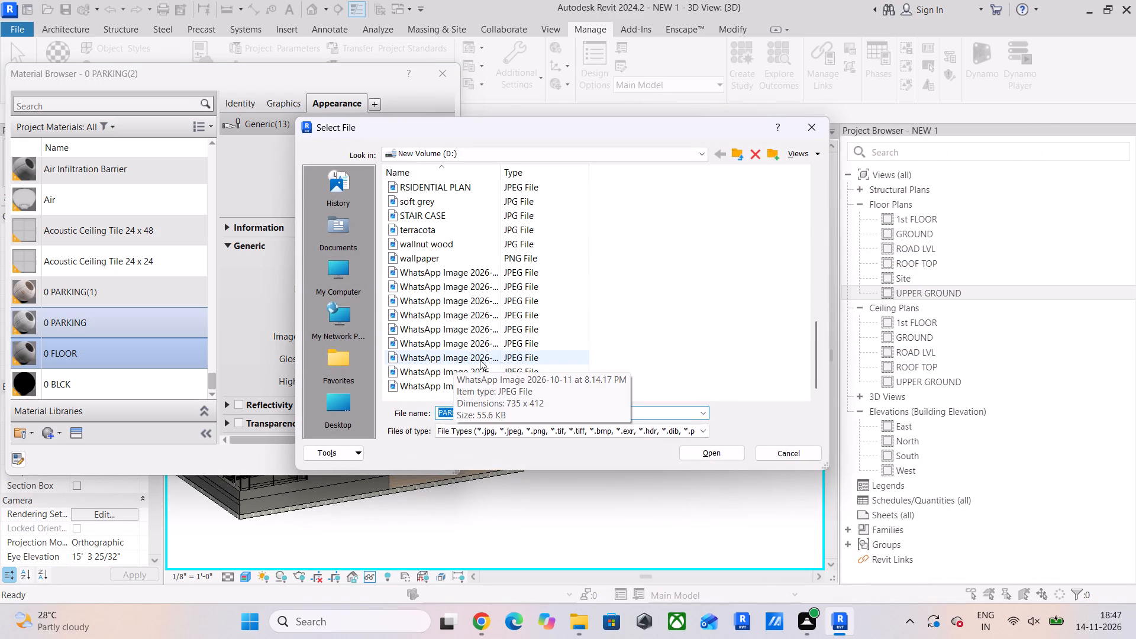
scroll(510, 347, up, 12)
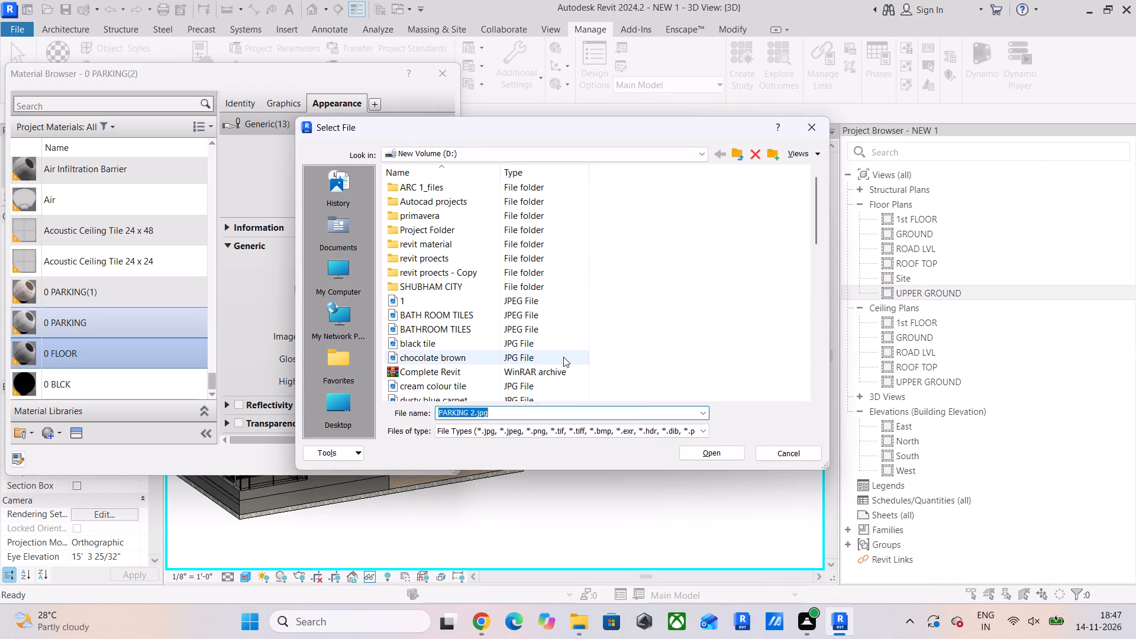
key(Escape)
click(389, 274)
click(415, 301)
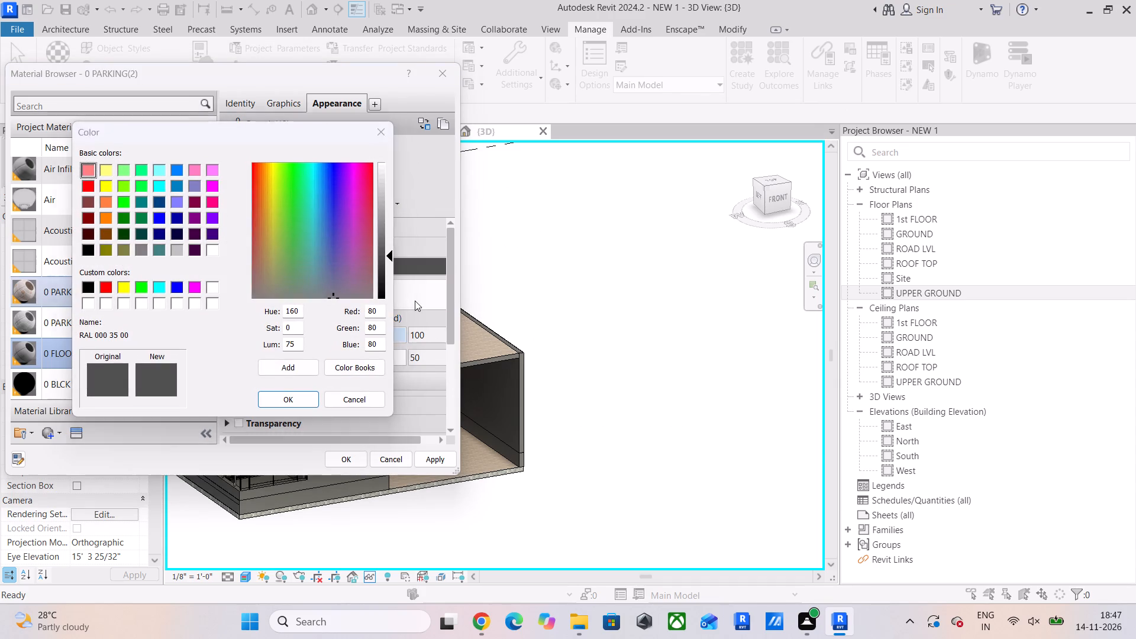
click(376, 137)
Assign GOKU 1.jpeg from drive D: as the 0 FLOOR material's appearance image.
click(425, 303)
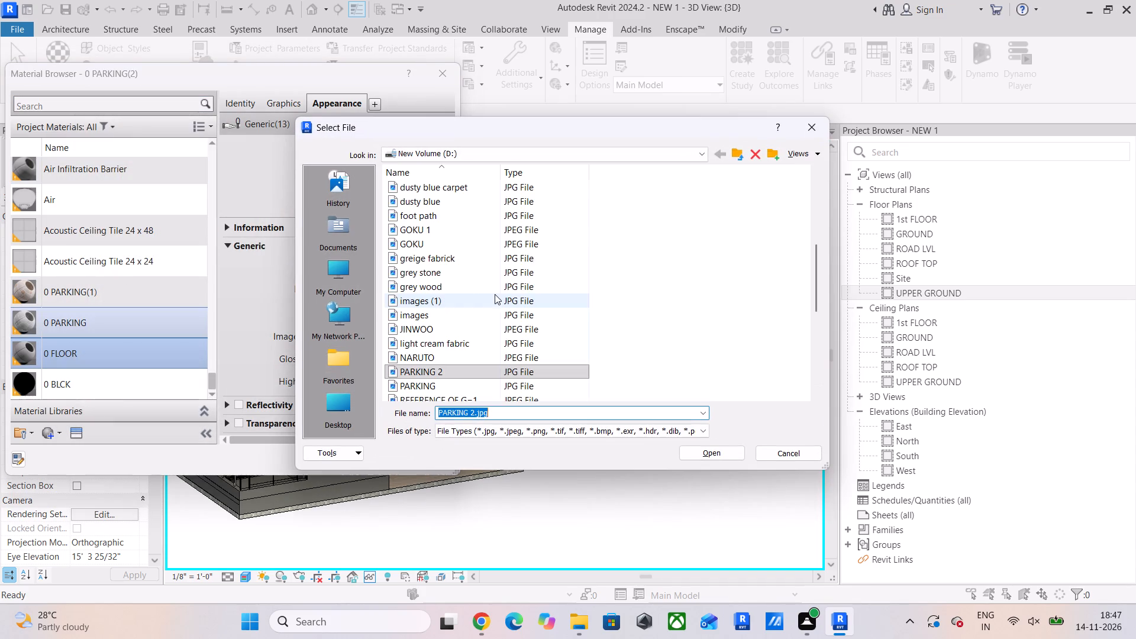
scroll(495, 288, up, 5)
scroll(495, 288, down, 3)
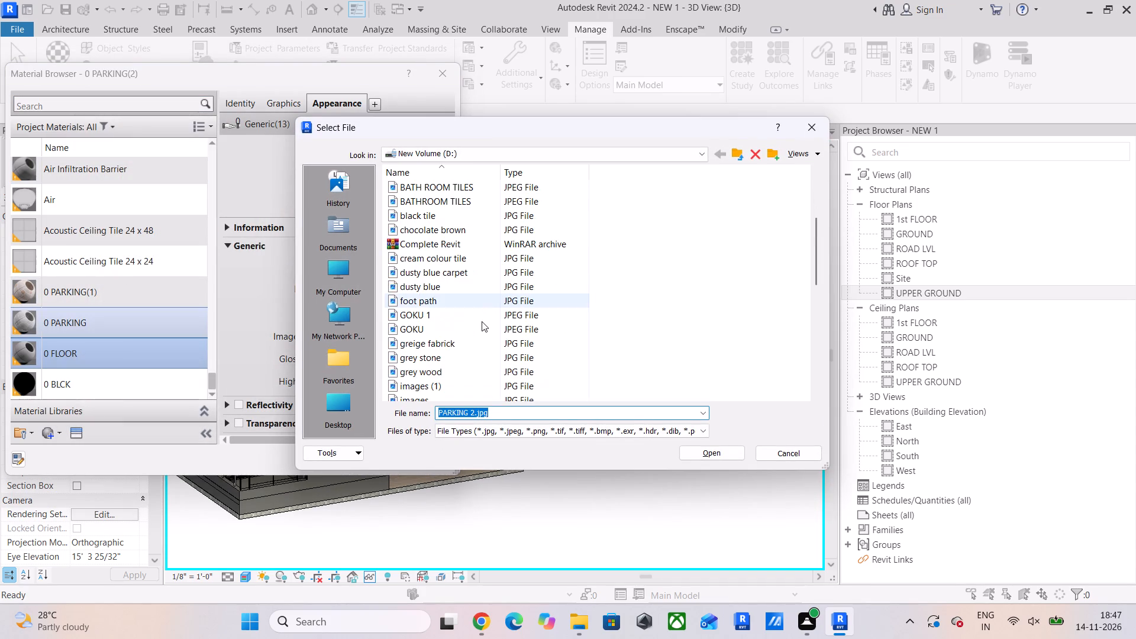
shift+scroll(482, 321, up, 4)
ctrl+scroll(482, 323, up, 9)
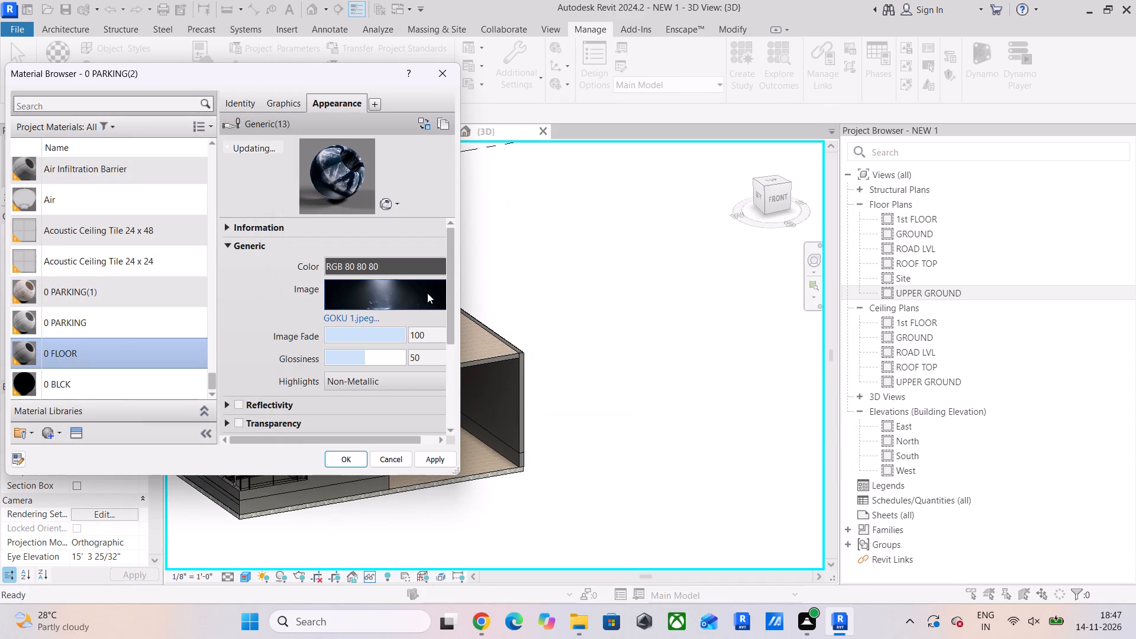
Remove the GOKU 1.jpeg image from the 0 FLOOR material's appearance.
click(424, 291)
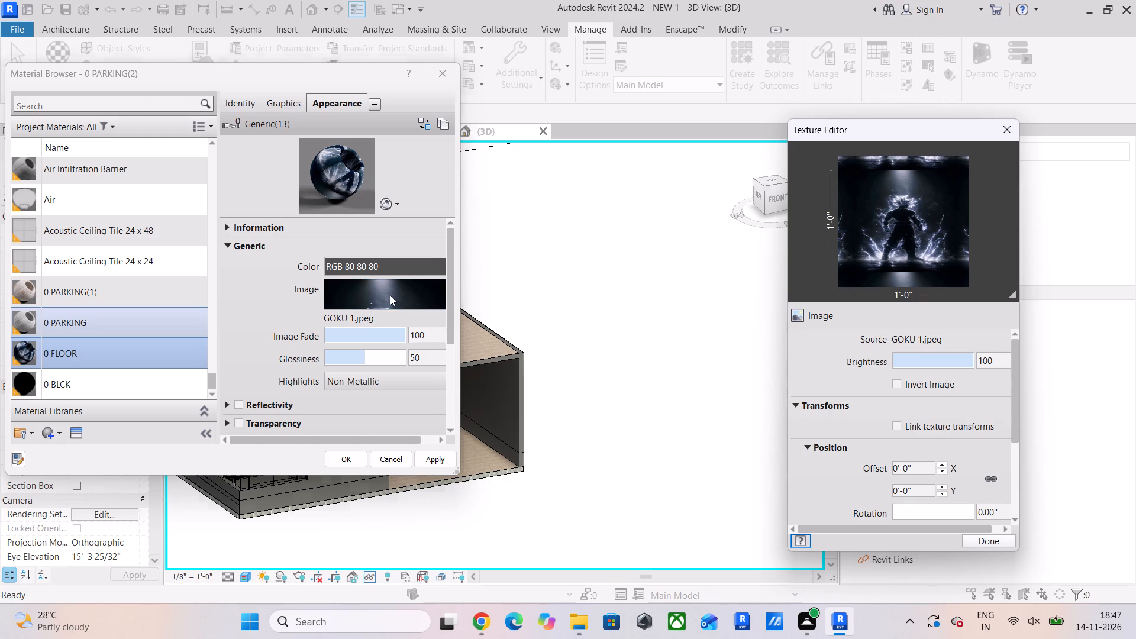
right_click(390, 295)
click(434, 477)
Assign grey stone.jpg from drive D: as the 0 FLOOR material's appearance image and save the material.
click(375, 289)
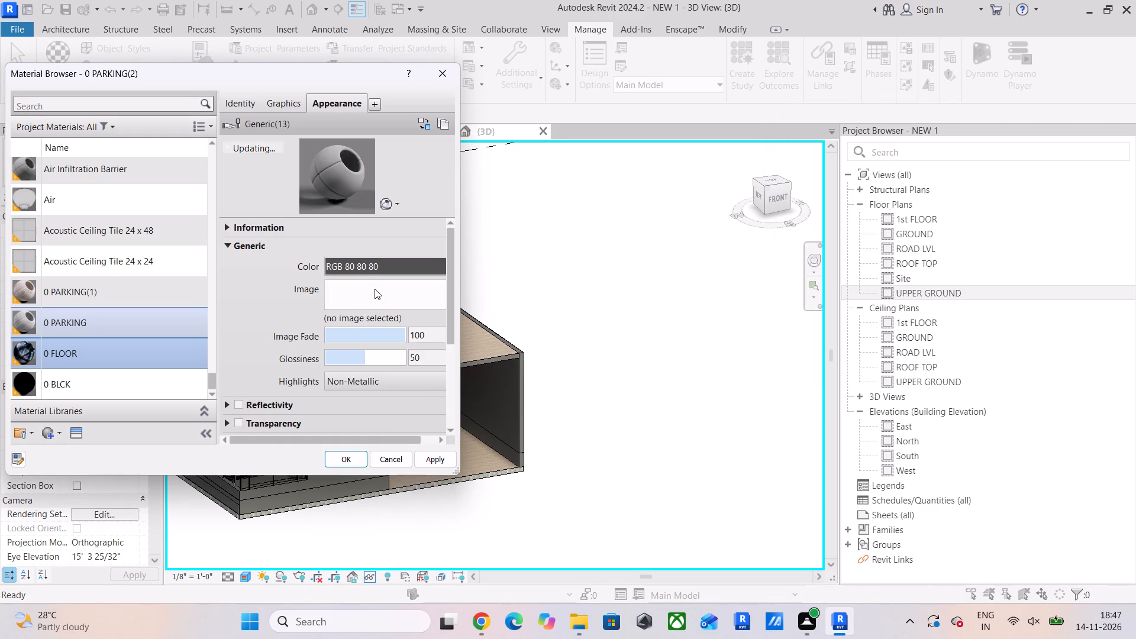
ctrl+scroll(512, 298, up, 12)
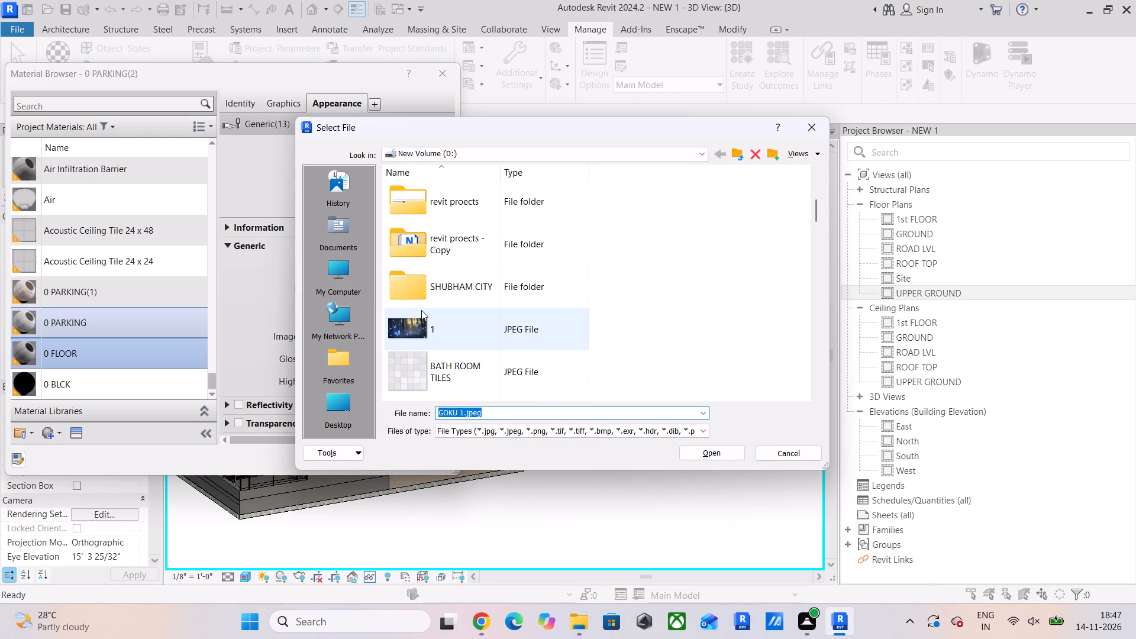
scroll(435, 302, down, 5)
scroll(443, 308, up, 4)
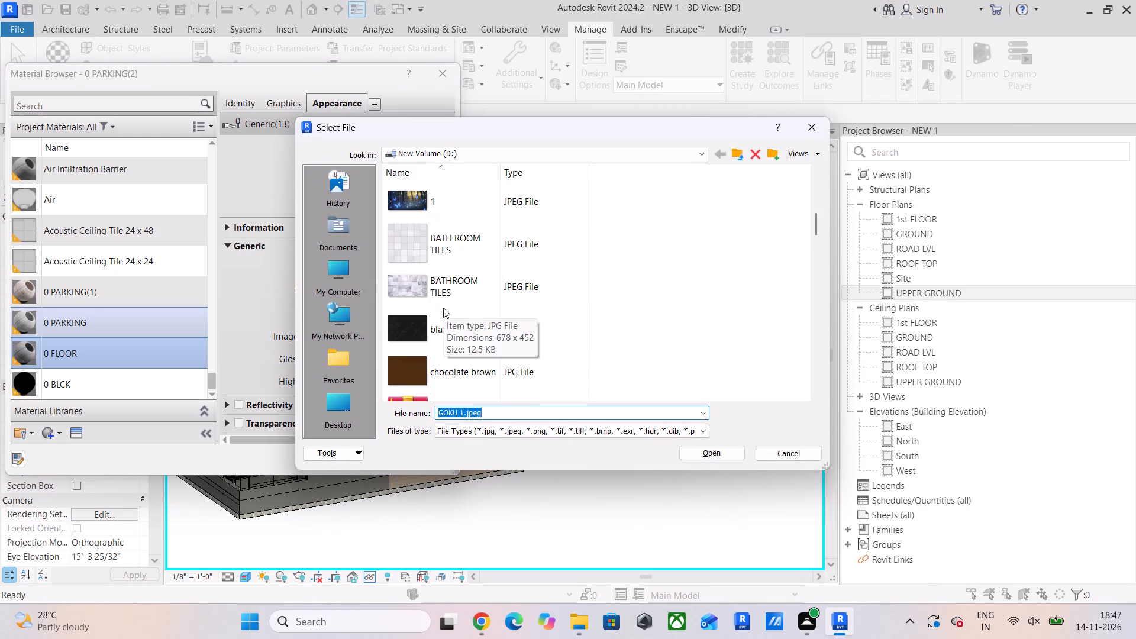
scroll(443, 308, down, 5)
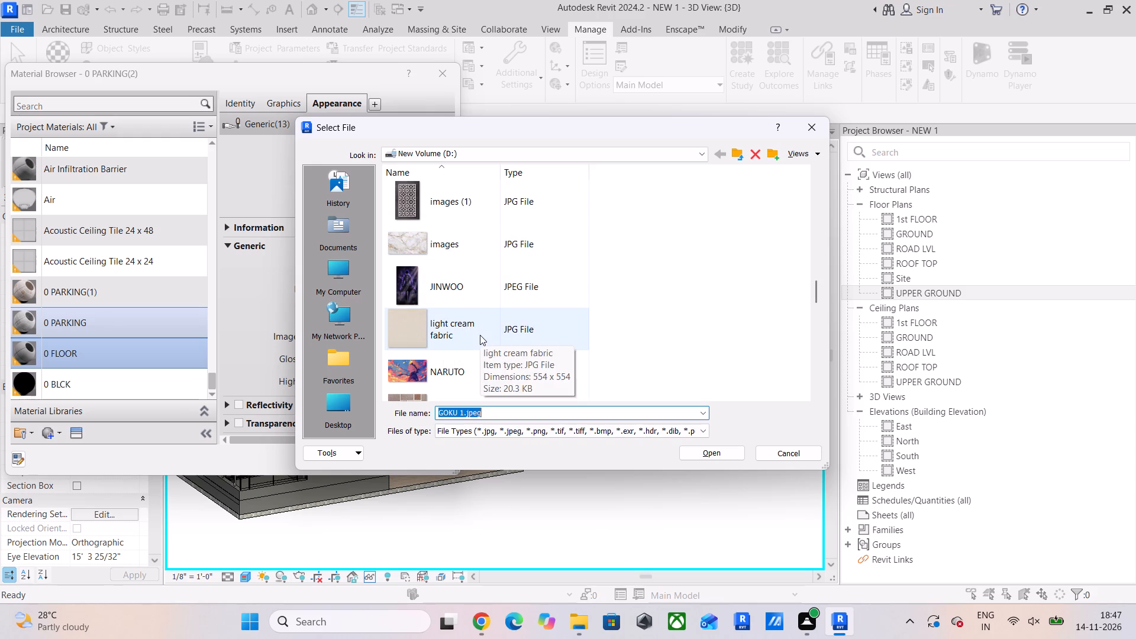
scroll(480, 335, down, 2)
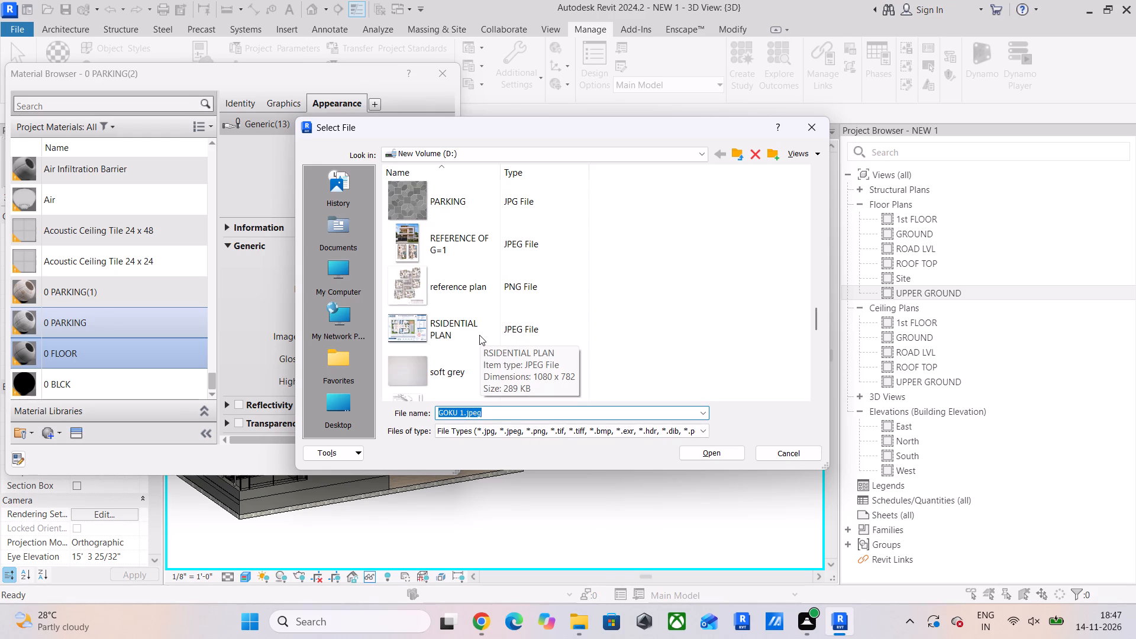
scroll(479, 335, down, 1)
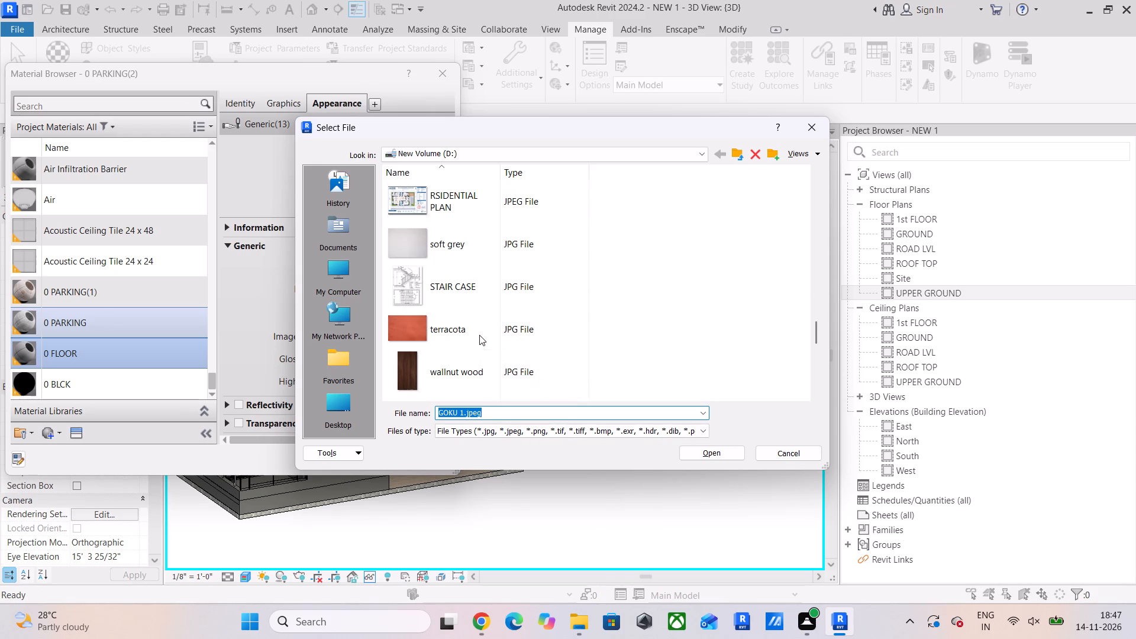
scroll(479, 350, down, 3)
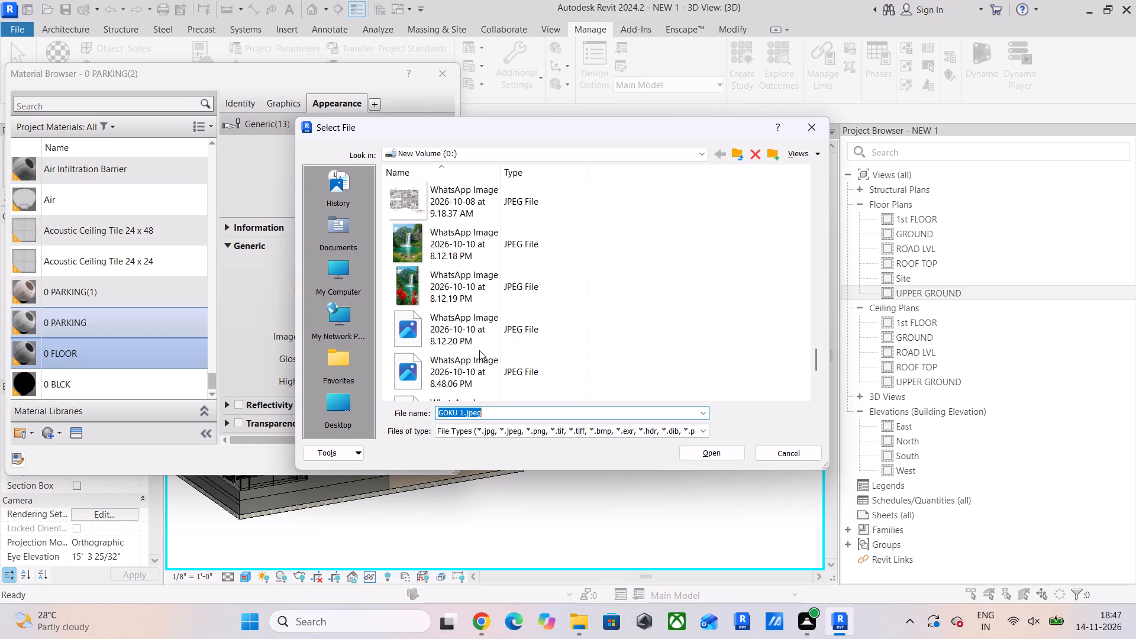
scroll(479, 350, down, 6)
scroll(479, 350, up, 3)
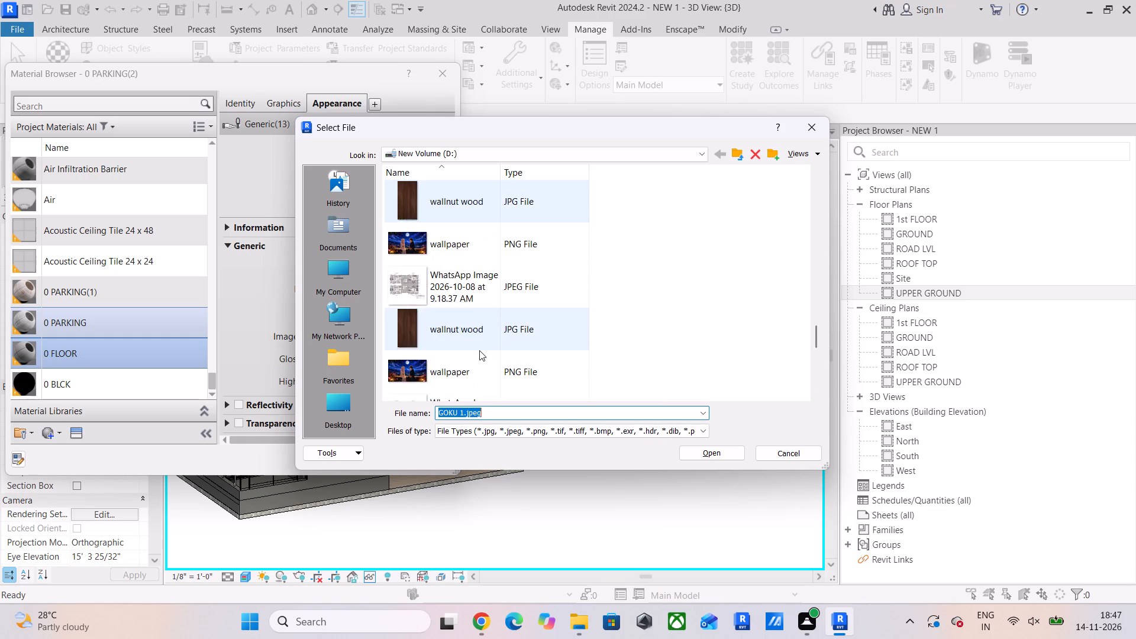
scroll(479, 350, up, 2)
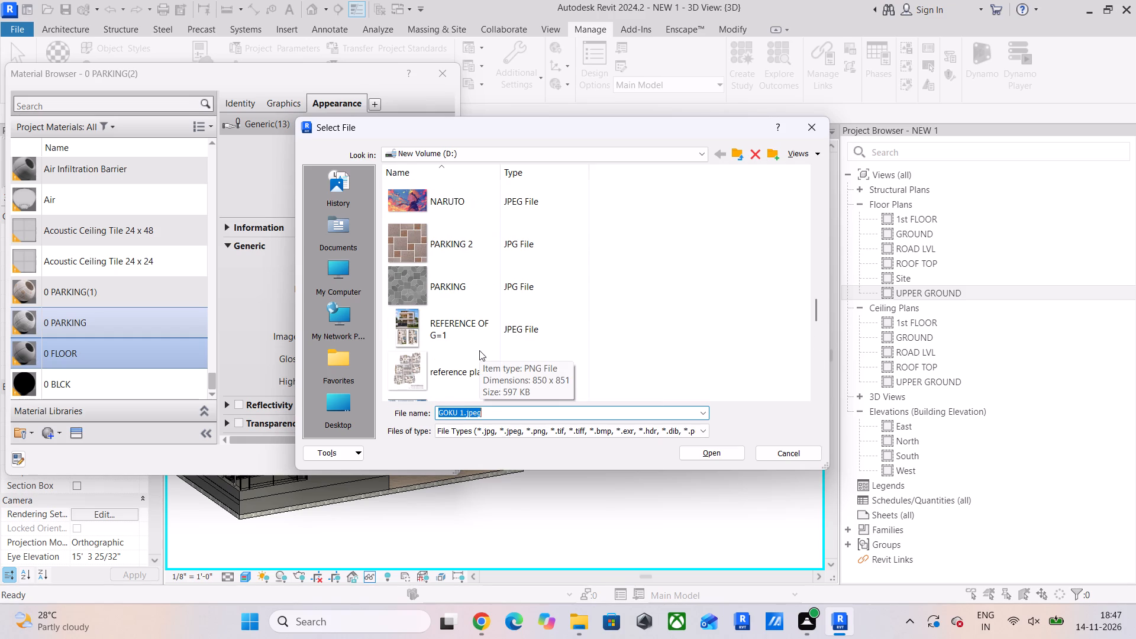
scroll(479, 350, up, 2)
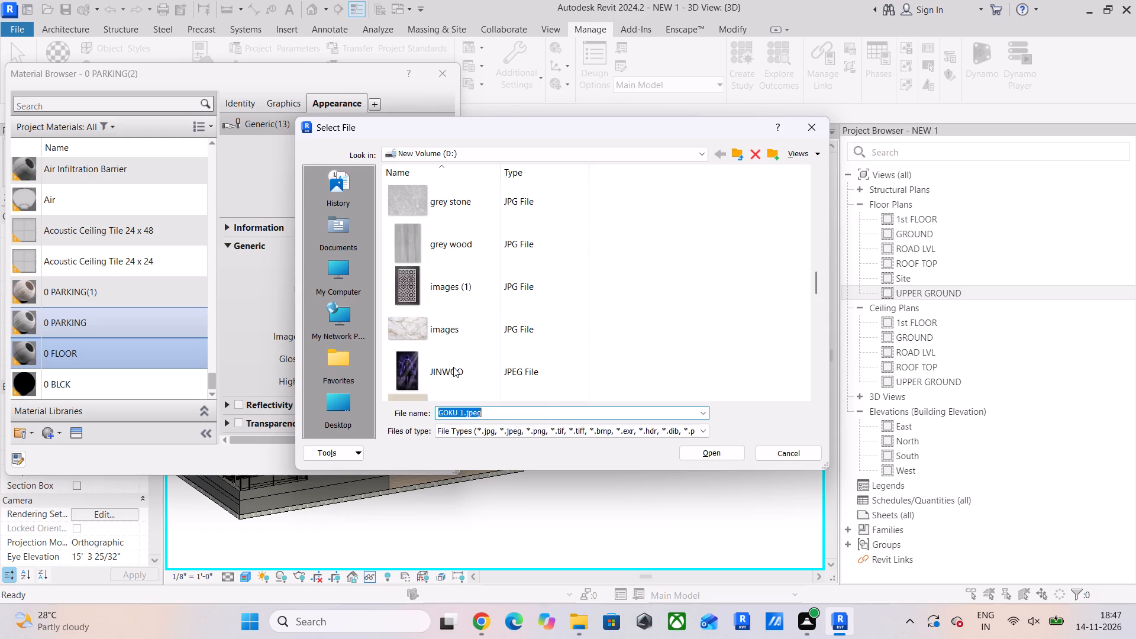
scroll(453, 367, up, 2)
scroll(453, 367, down, 1)
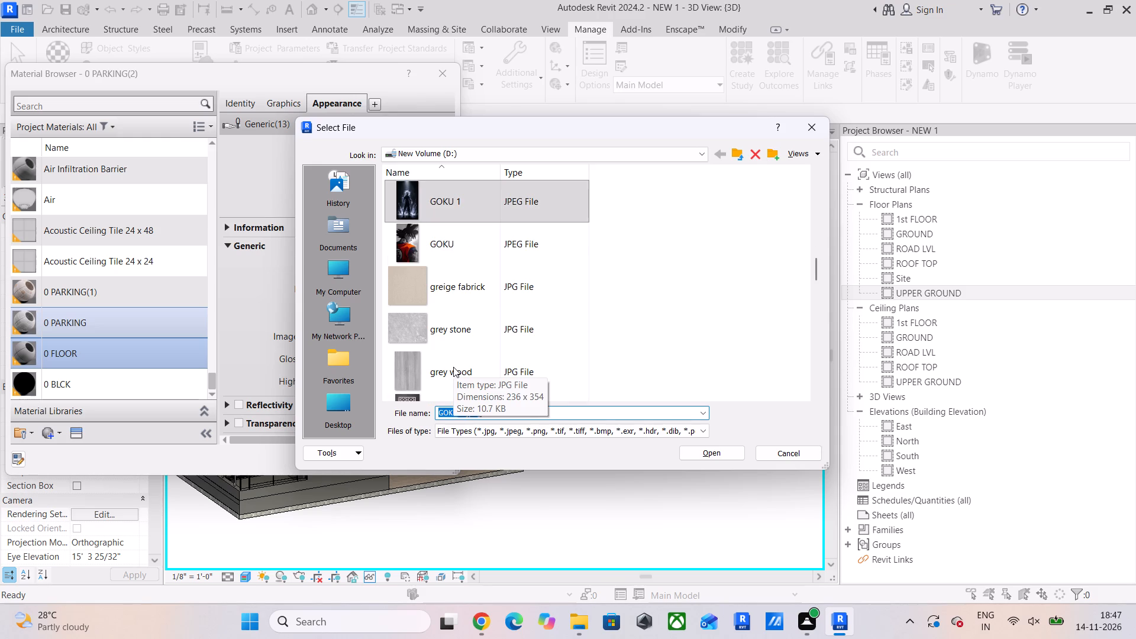
click(456, 324)
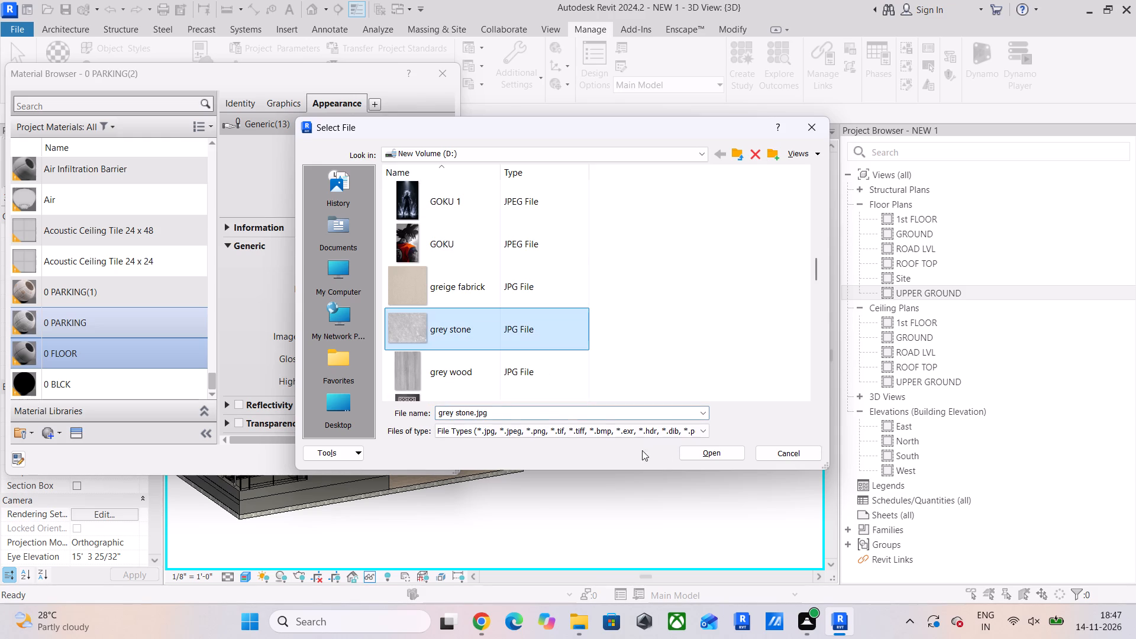
click(690, 446)
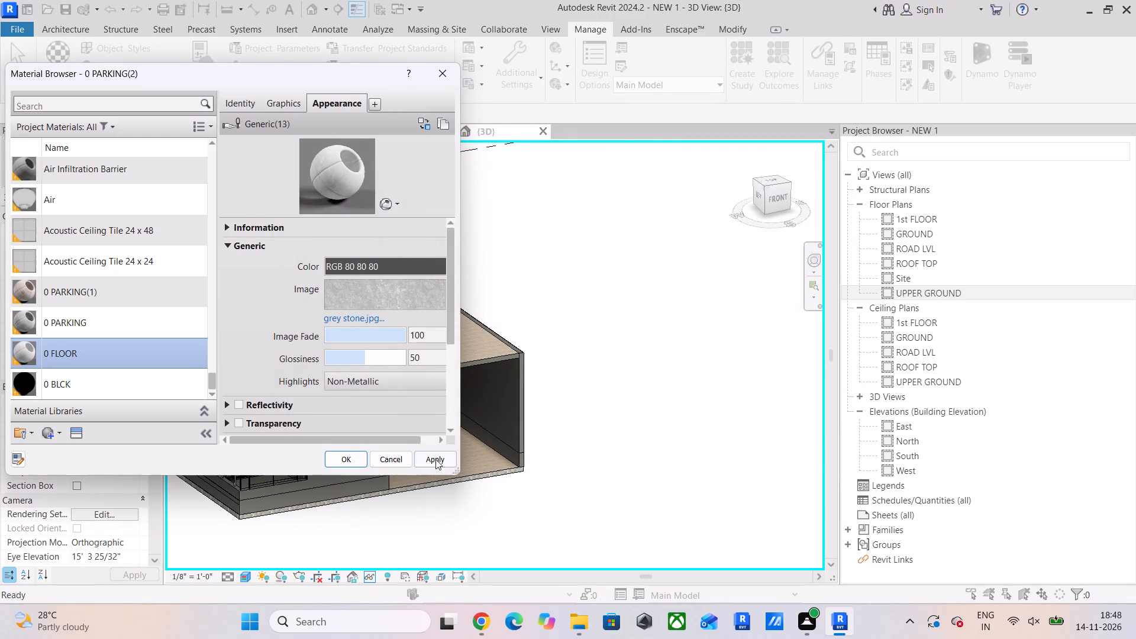
click(435, 459)
click(353, 455)
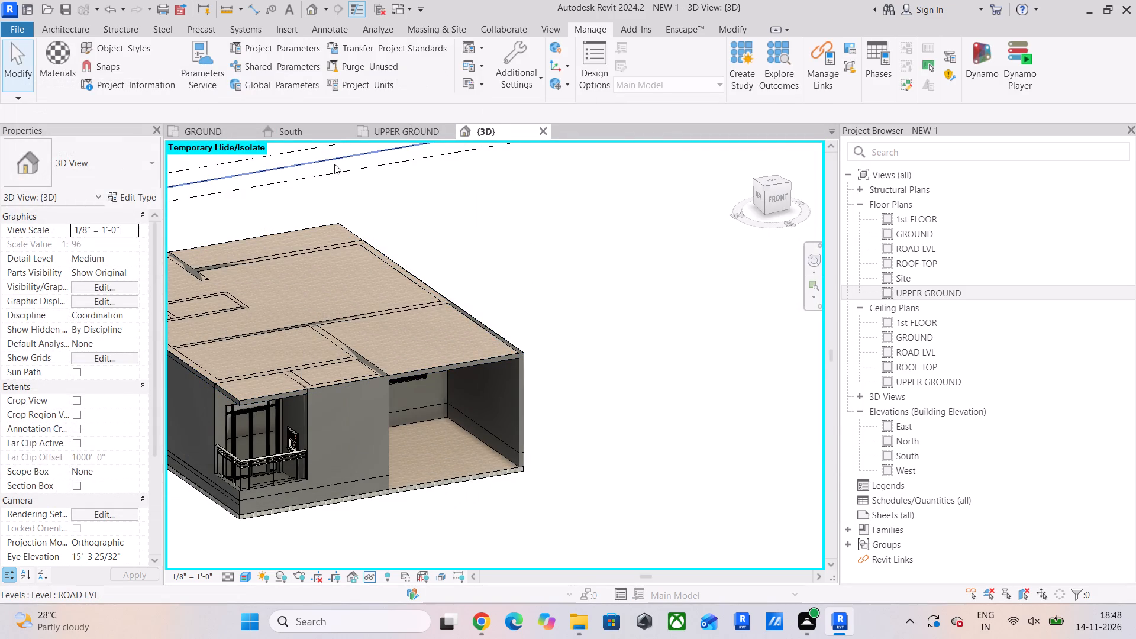
Paint the top face of the house's upper 6" floor slab with the 0 FLOOR material.
click(741, 28)
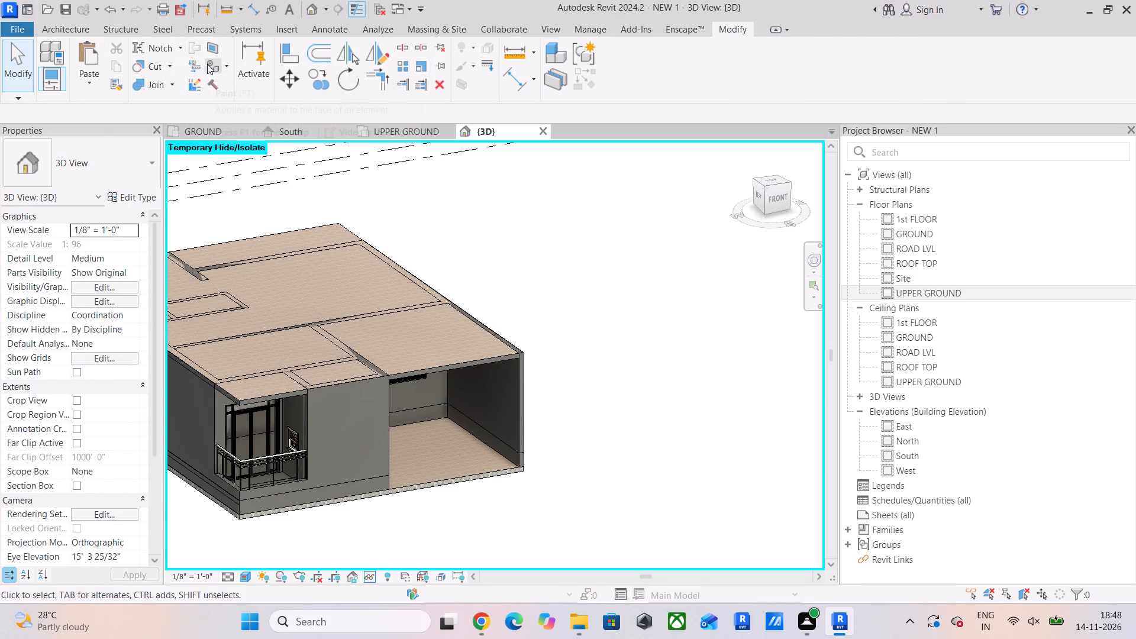
click(209, 63)
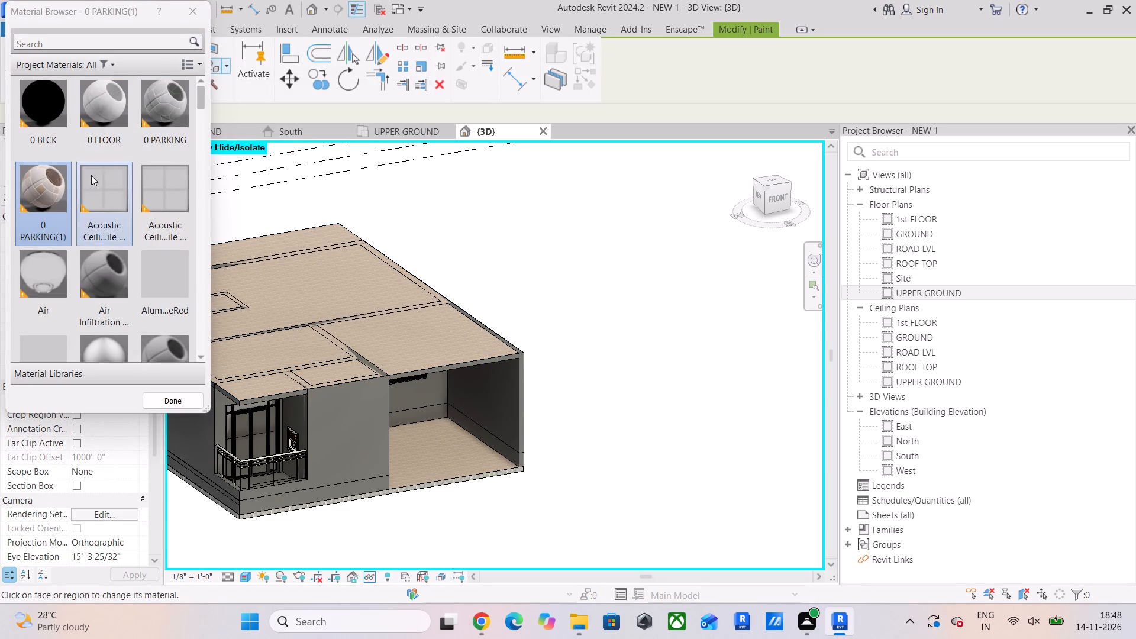
click(90, 115)
scroll(417, 349, up, 4)
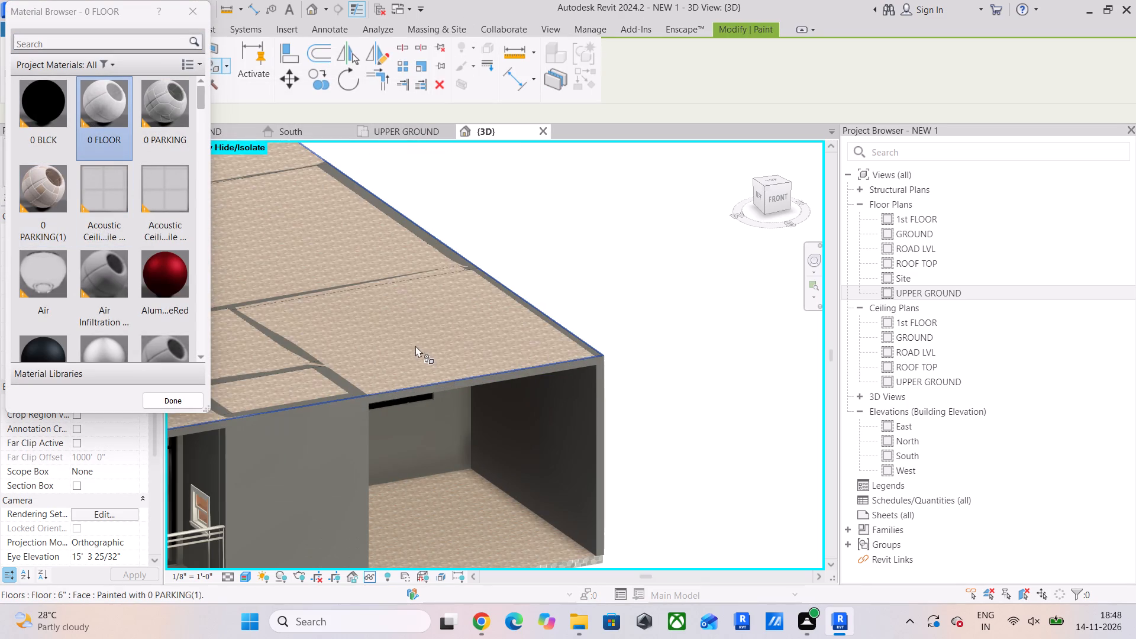
click(415, 344)
middle_drag(388, 345, 654, 447)
scroll(604, 431, up, 9)
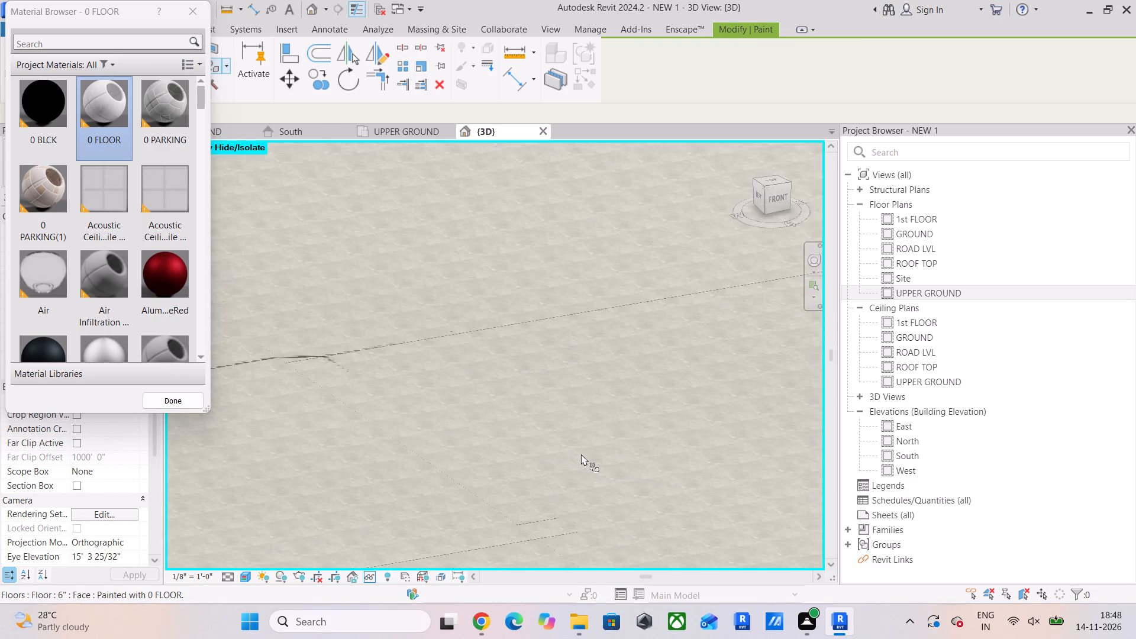
scroll(581, 454, up, 8)
scroll(581, 454, down, 6)
click(101, 118)
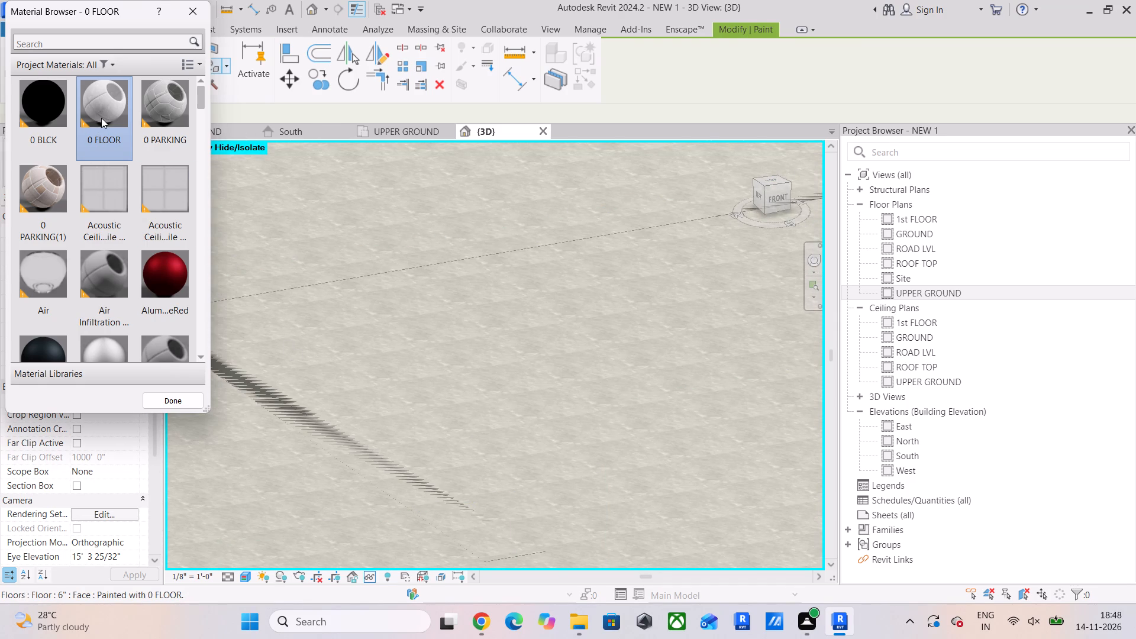
click(208, 0)
click(191, 11)
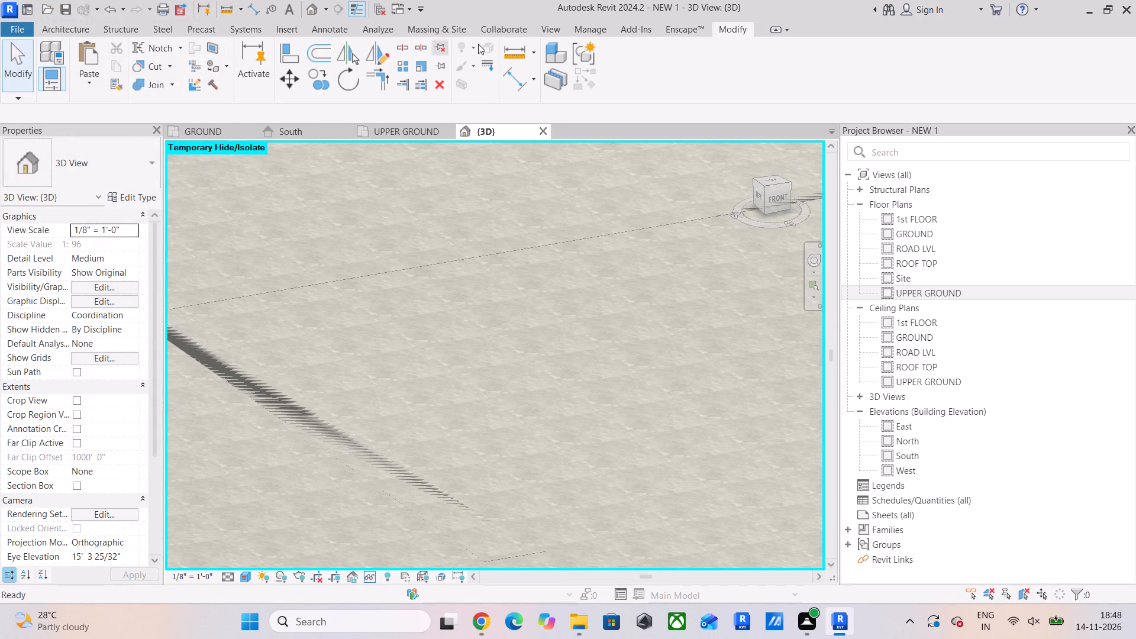
Set the 0 FLOOR grey stone texture's sample size to 7'-0" and apply the material change.
click(588, 25)
click(66, 55)
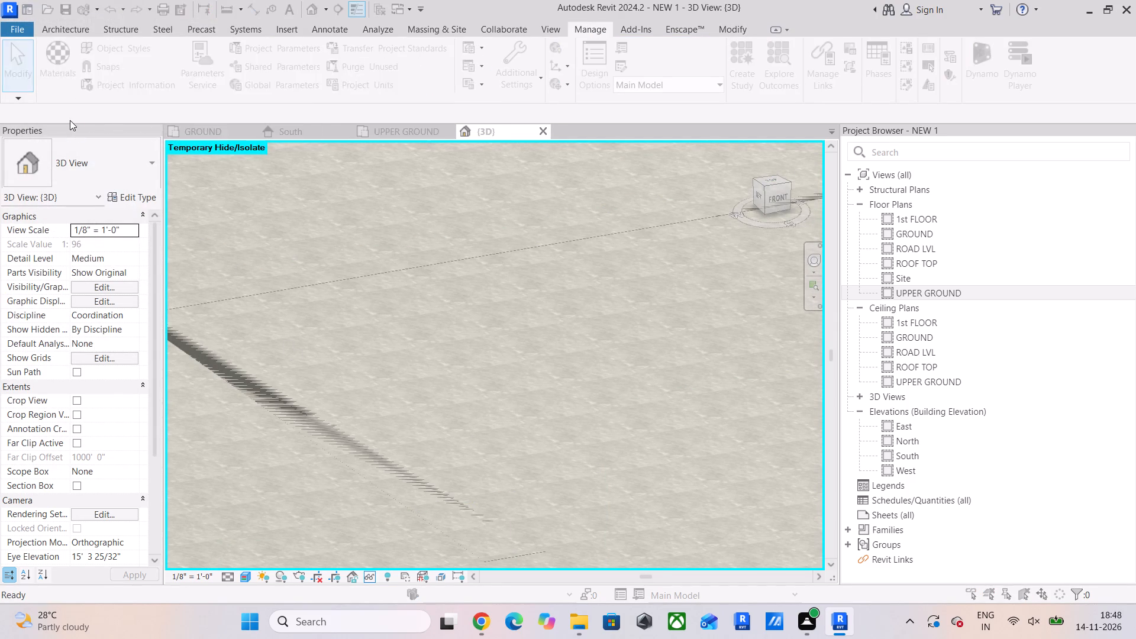
click(393, 287)
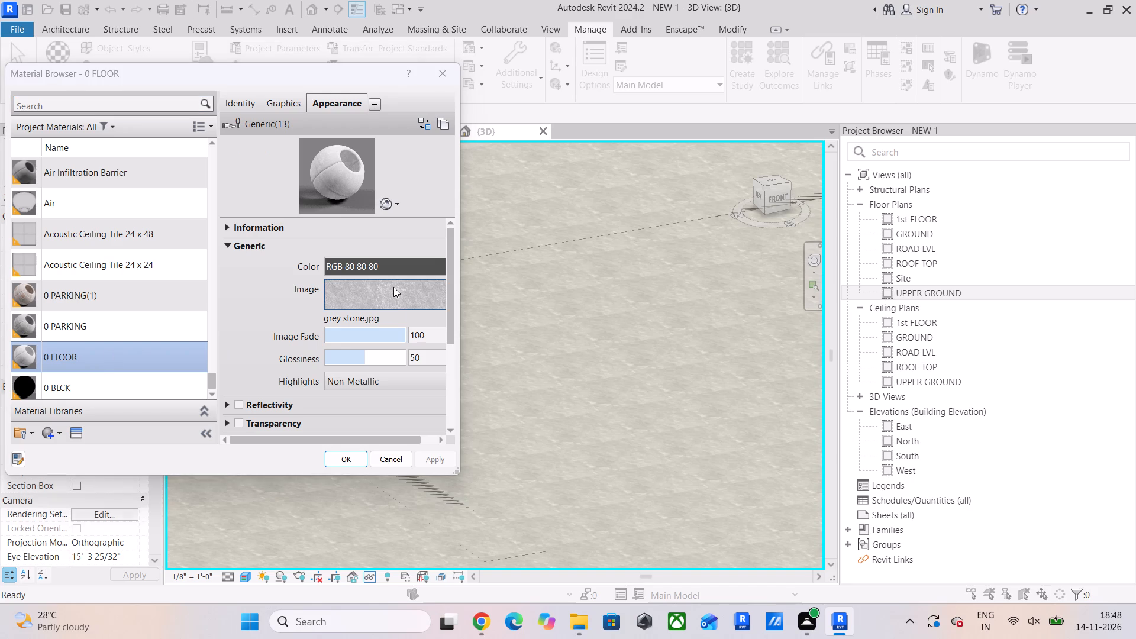
scroll(973, 342, down, 5)
click(925, 425)
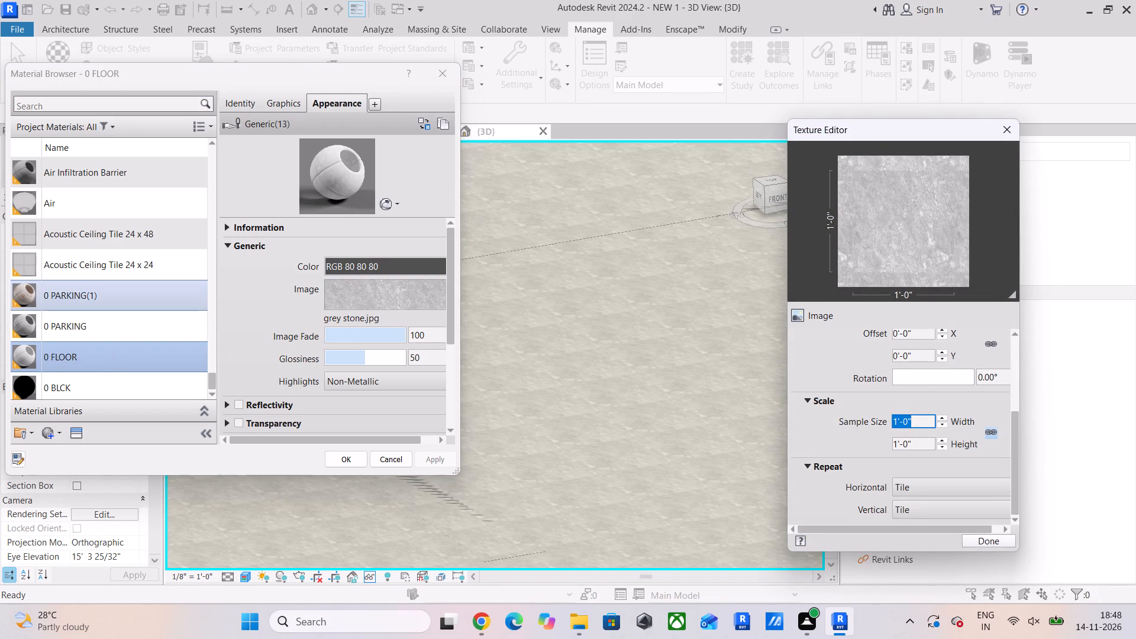
text(7')
key(Return)
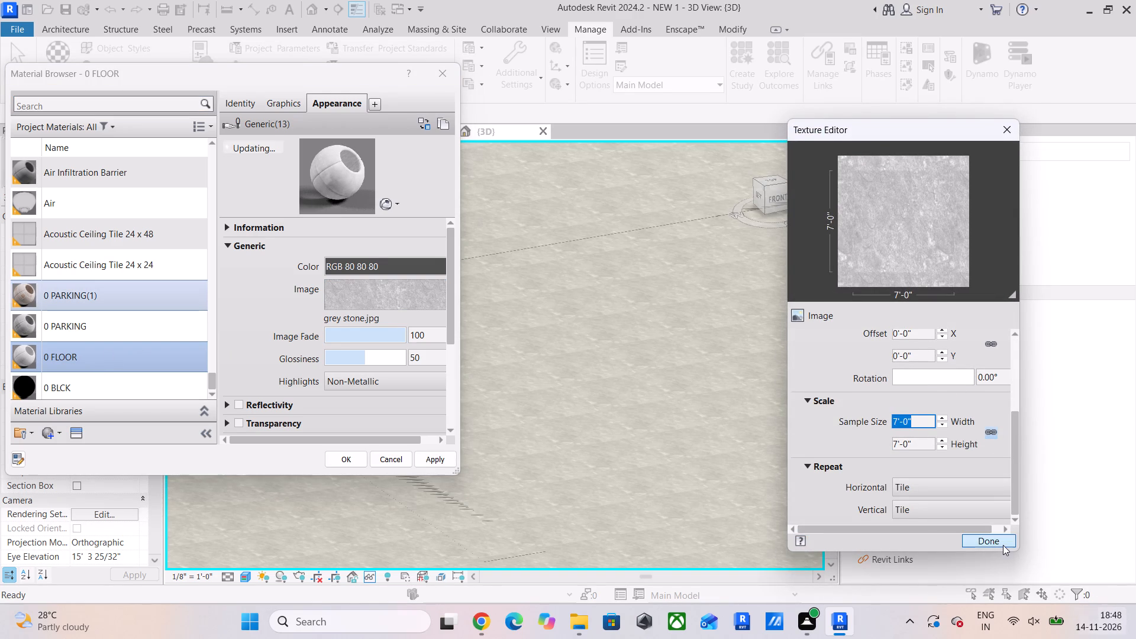
drag(1003, 544, 996, 543)
click(425, 453)
click(332, 454)
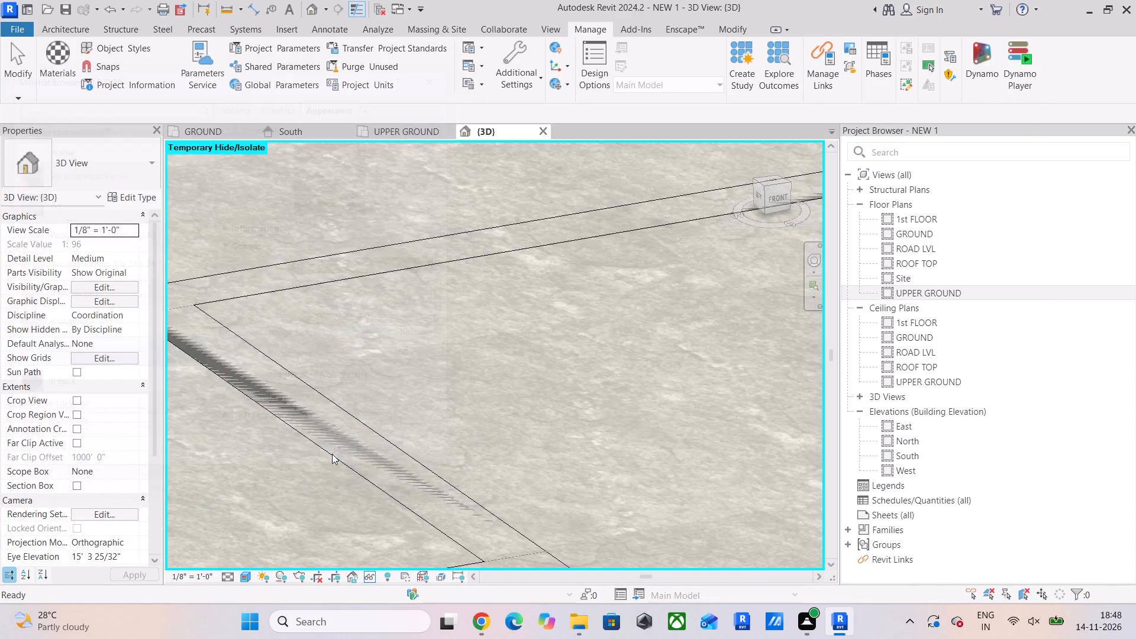
Examine the rescaled stone texture and the wall tops across the upper floor slab in 3D.
scroll(489, 441, down, 10)
middle_drag(504, 443, 585, 448)
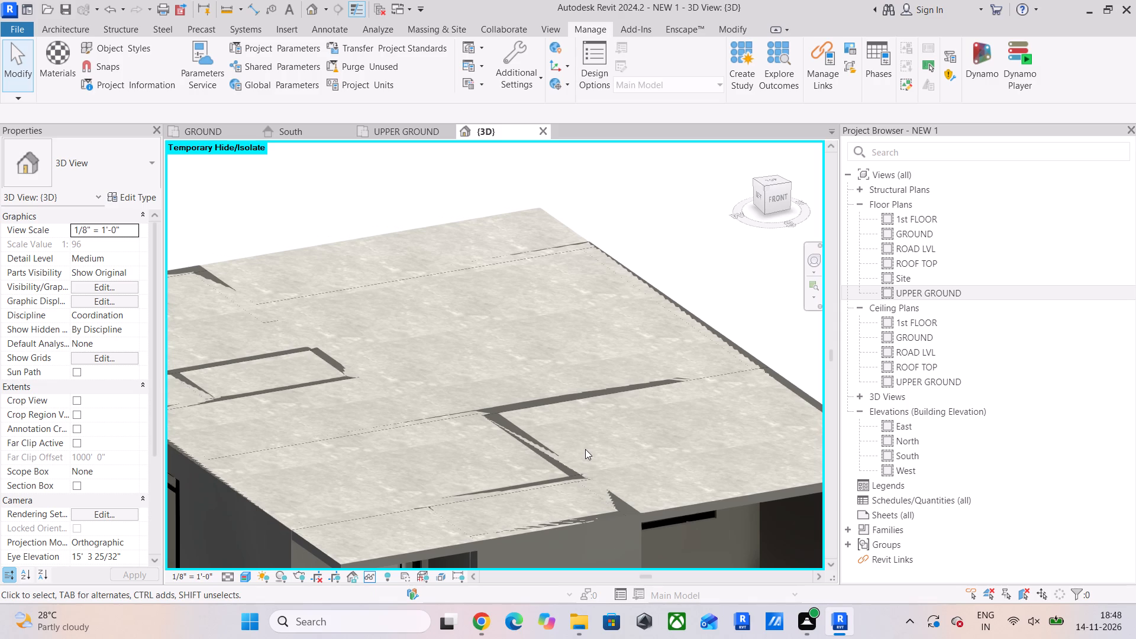
middle_drag(582, 467, 688, 415)
middle_drag(695, 430, 702, 350)
middle_drag(674, 347, 693, 315)
scroll(340, 268, up, 7)
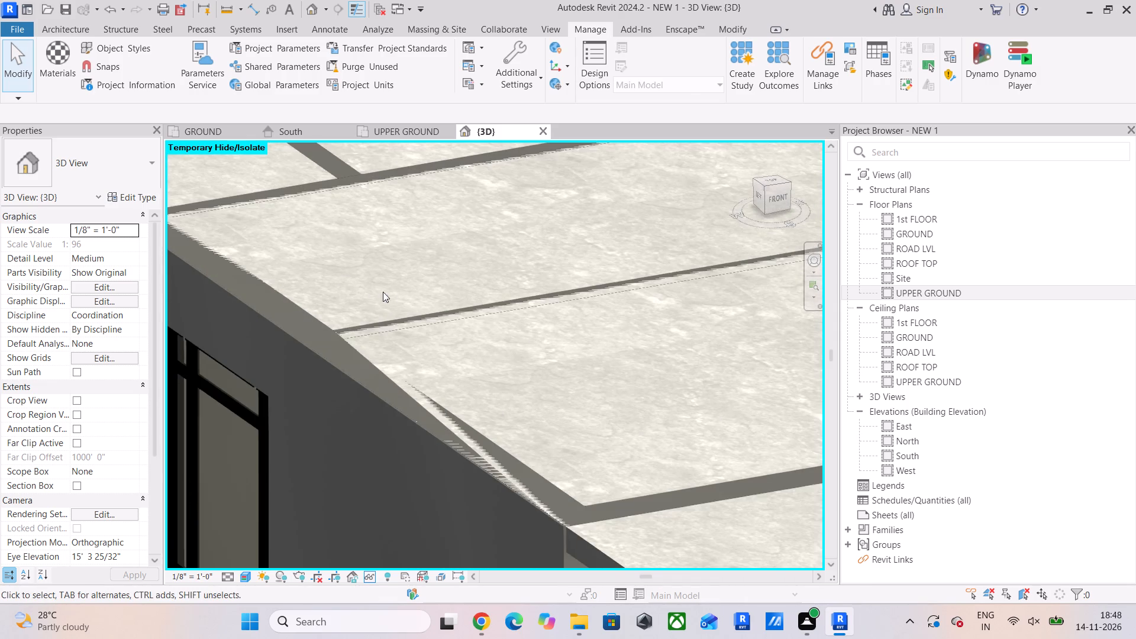
scroll(608, 367, up, 7)
scroll(608, 367, down, 14)
middle_drag(646, 369, 577, 374)
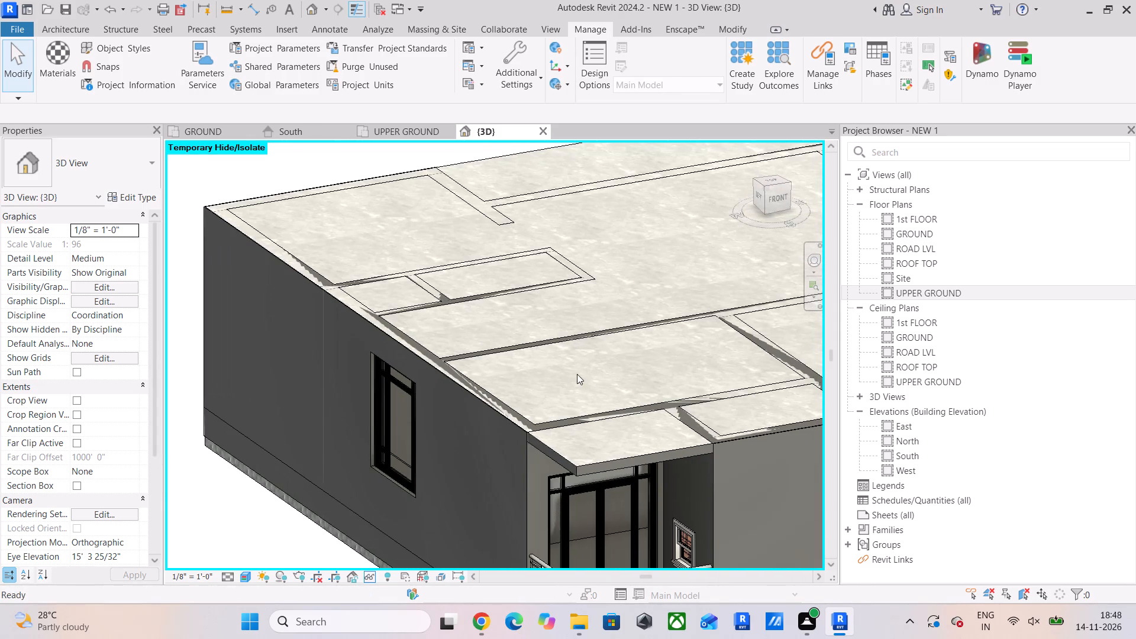
middle_drag(645, 402, 575, 418)
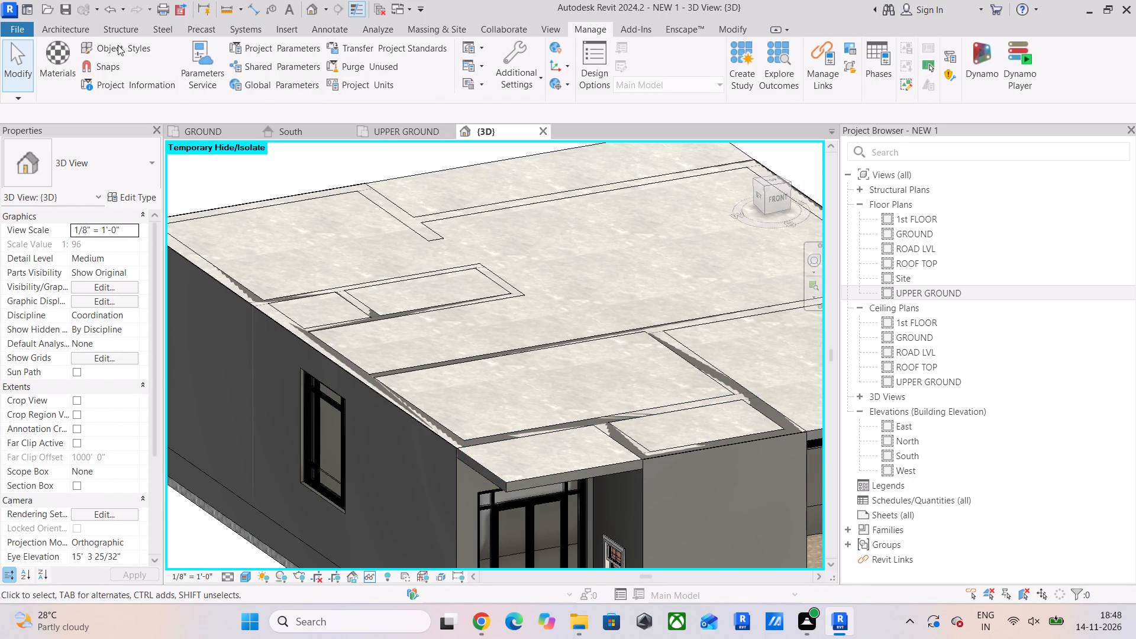
Multiple-join the upper 6" floor slab with the window-side outer wall and the interior partitions meeting it.
click(724, 30)
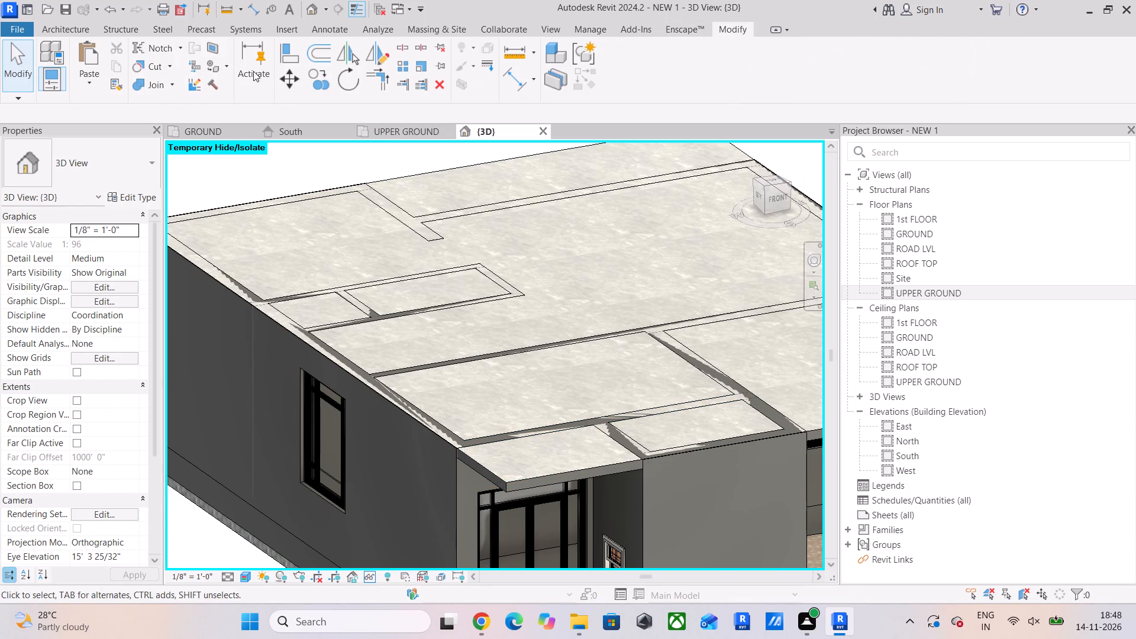
click(137, 79)
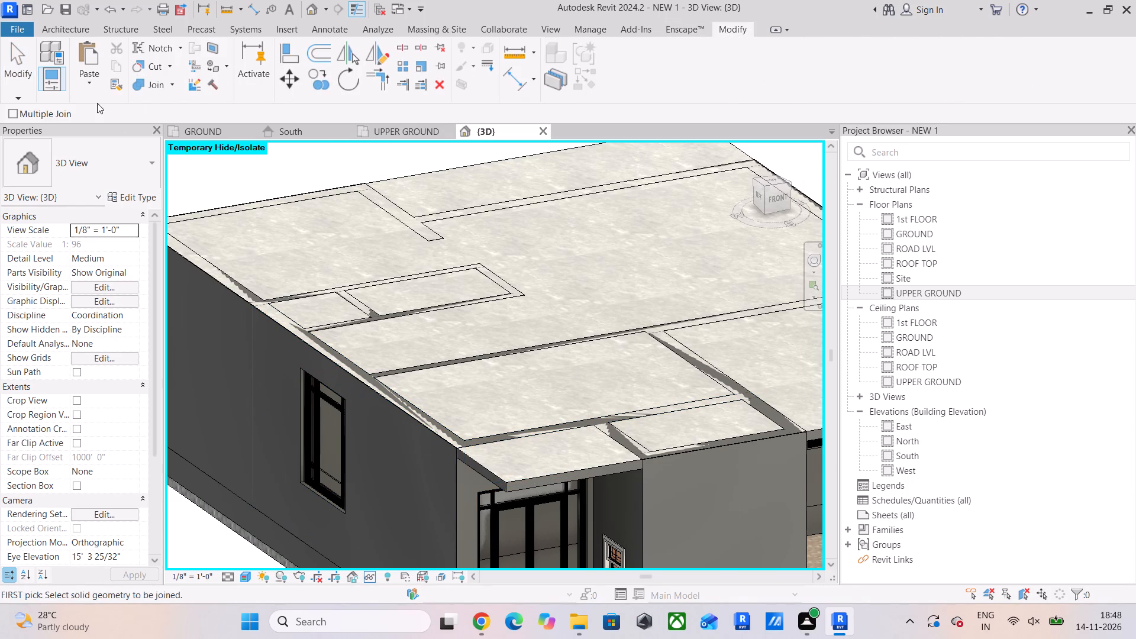
click(15, 112)
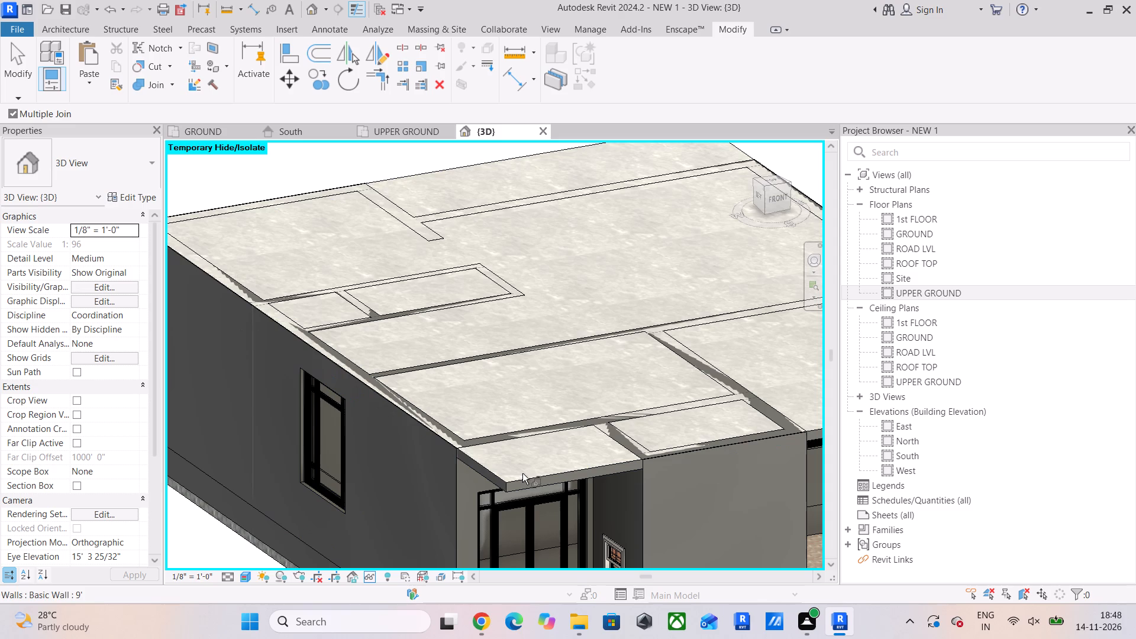
click(523, 475)
click(483, 434)
click(427, 426)
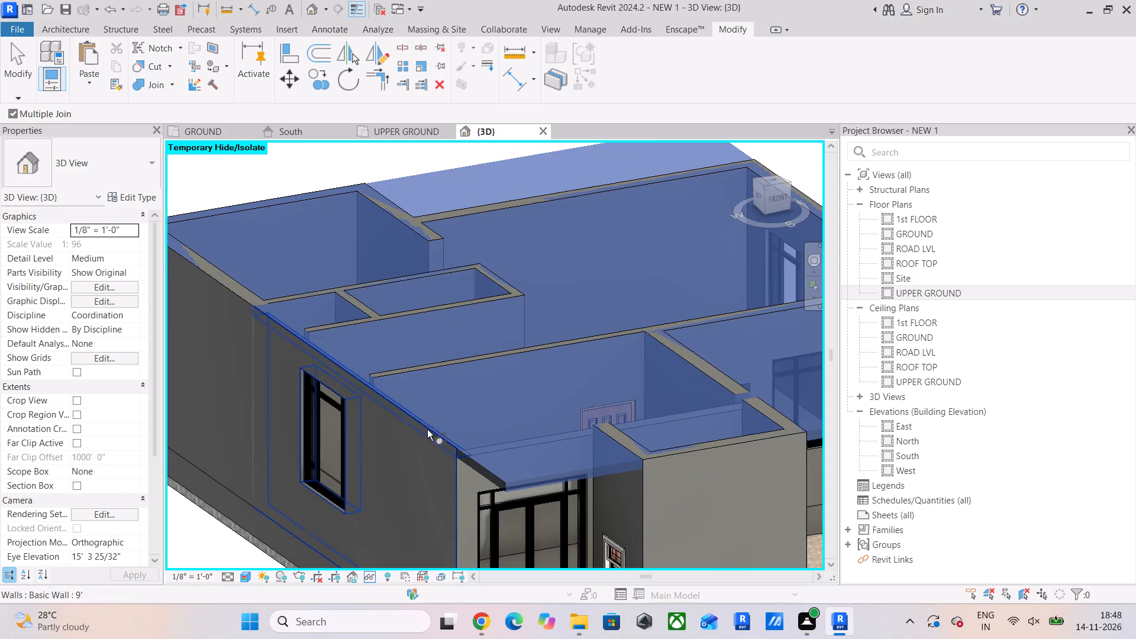
click(405, 370)
click(331, 328)
click(357, 308)
click(306, 298)
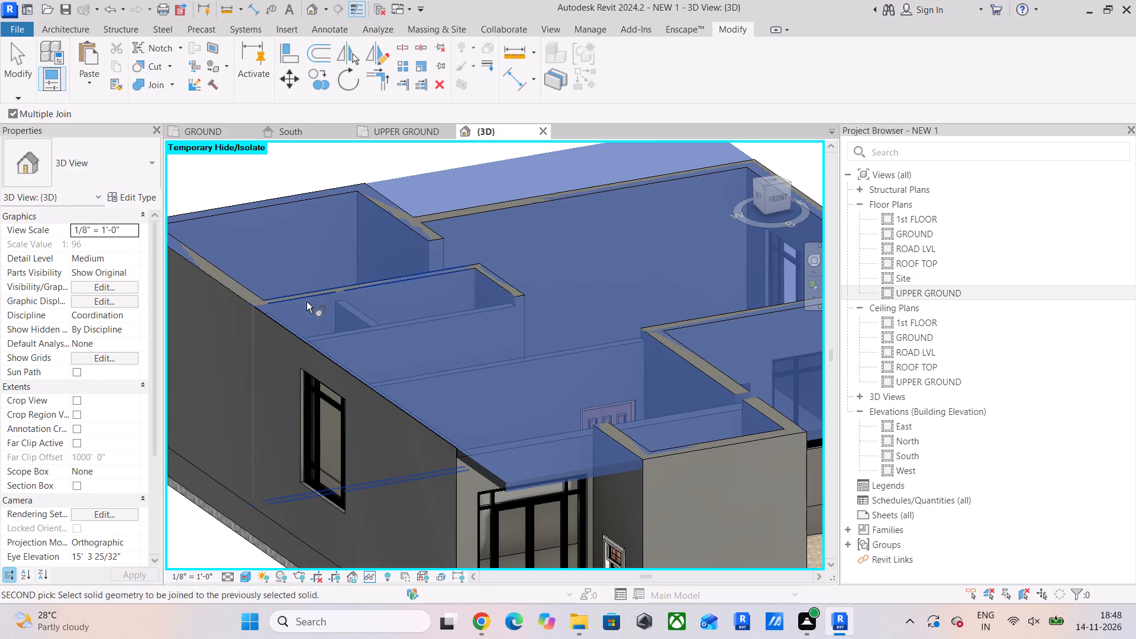
click(230, 282)
Continue the multiple join of the slab with the rear room's outer and stub walls, the rear partition and the small room's end wall.
middle_drag(301, 288, 336, 351)
click(306, 272)
click(430, 288)
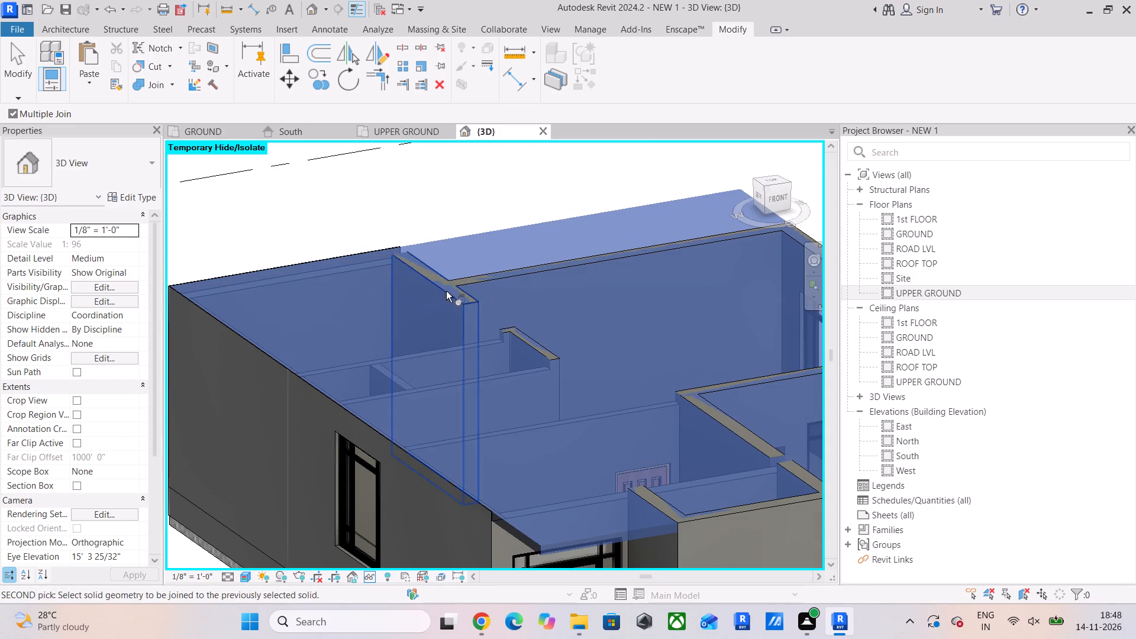
click(486, 286)
middle_drag(464, 286, 431, 282)
click(473, 328)
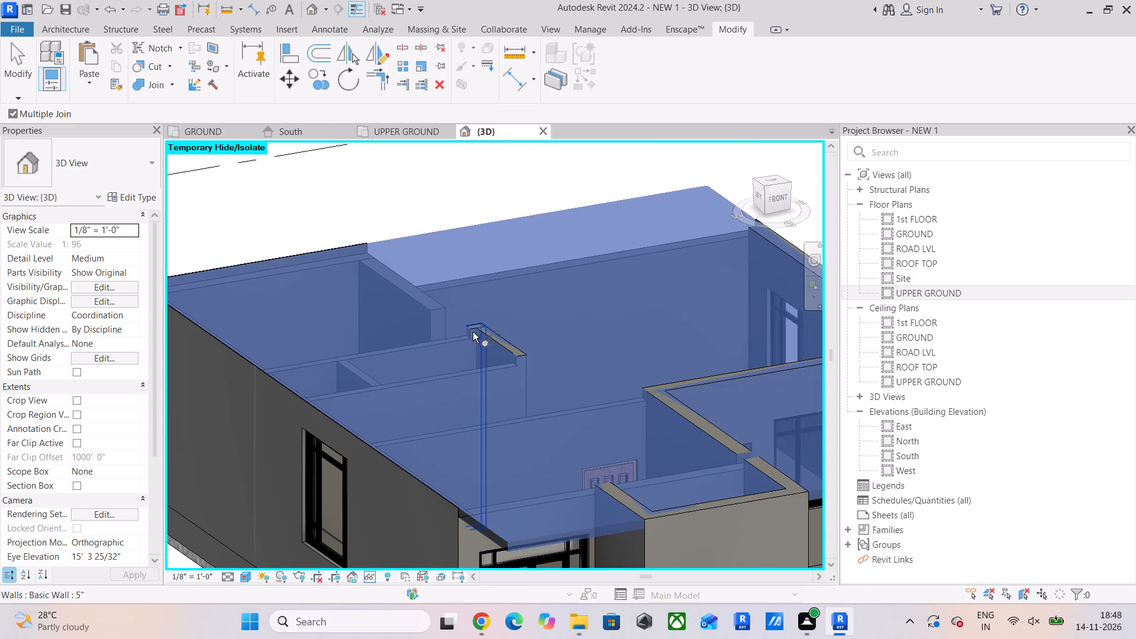
click(483, 333)
middle_drag(550, 381, 476, 335)
drag(609, 344, 604, 354)
click(590, 378)
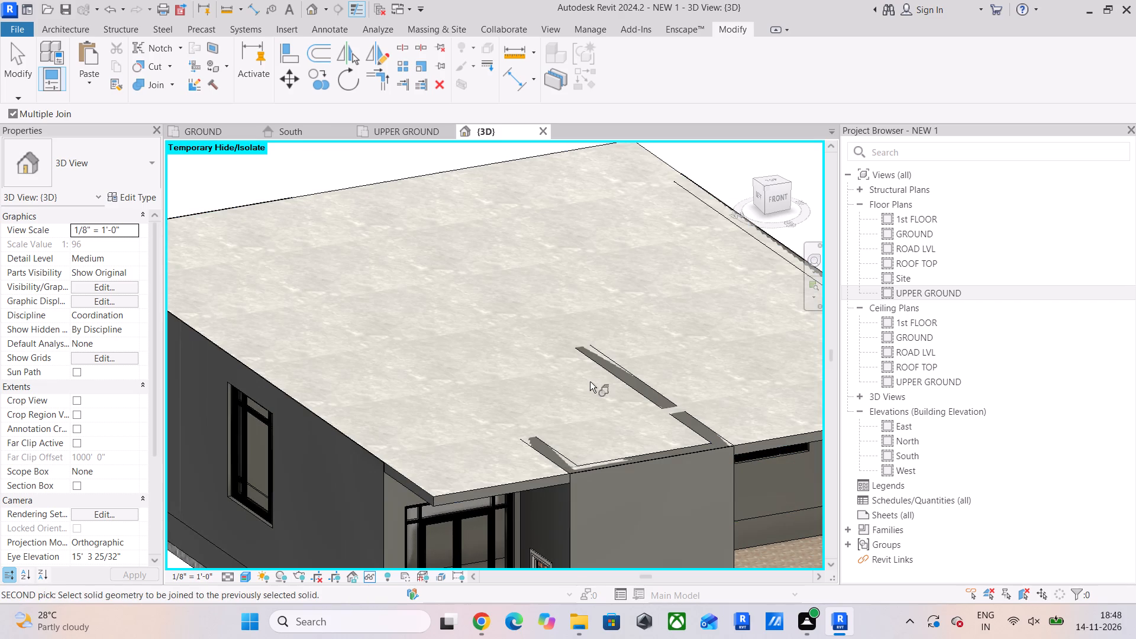
Multiple-join the slab with the remaining front room walls, the central partition and the opposite long outer side walls.
click(151, 83)
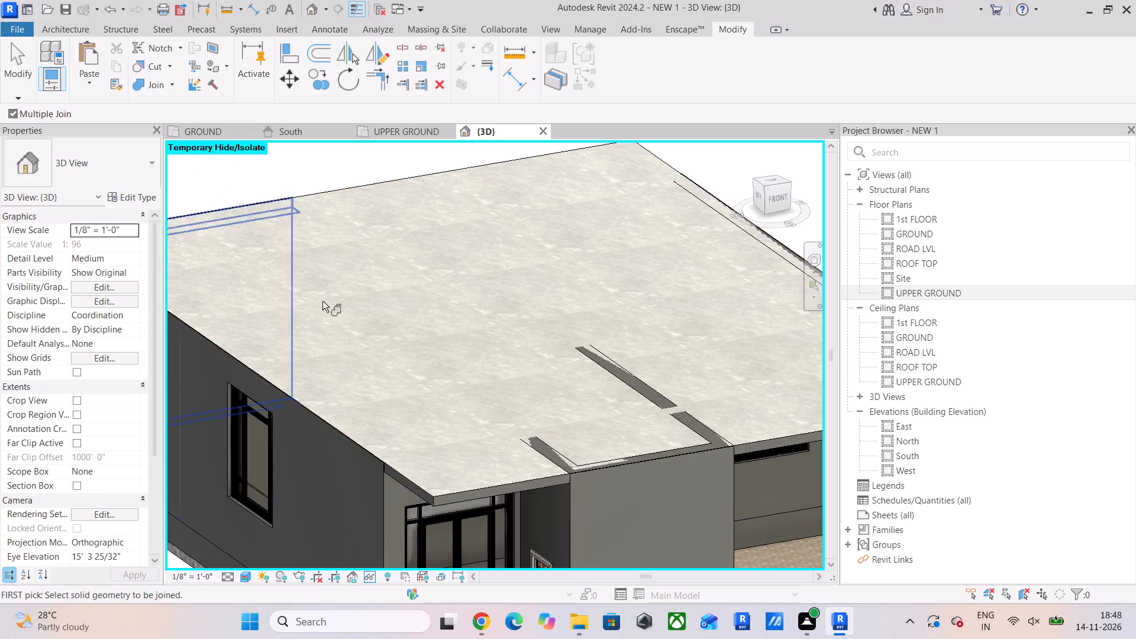
click(450, 490)
click(550, 446)
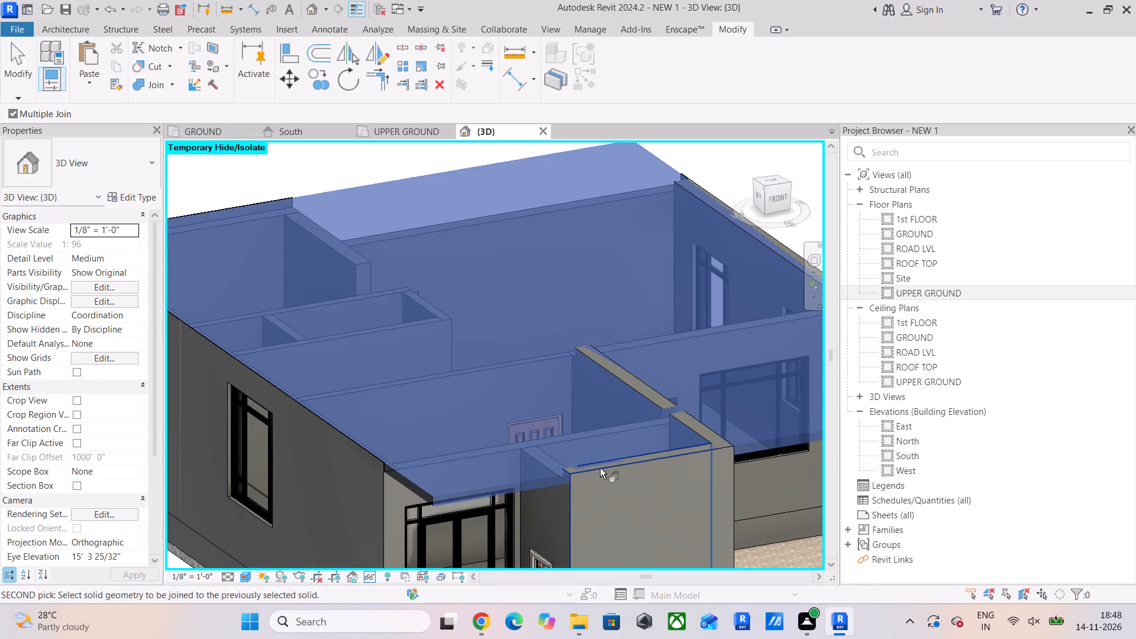
click(600, 464)
click(697, 422)
click(631, 371)
middle_drag(625, 370, 399, 351)
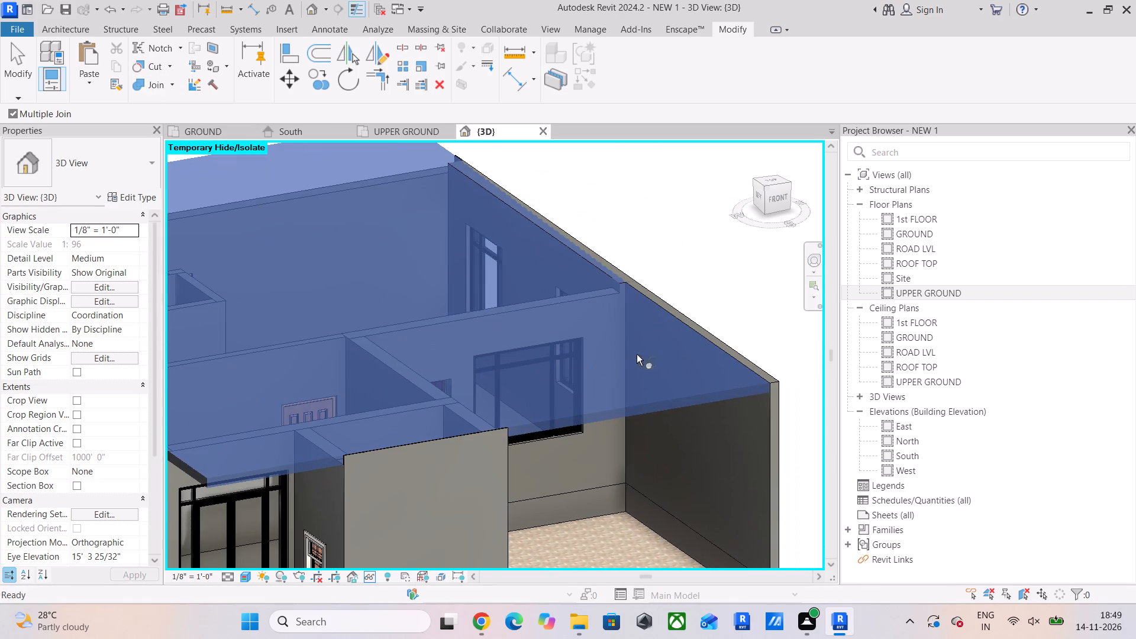
click(674, 319)
click(601, 266)
middle_drag(496, 263, 526, 302)
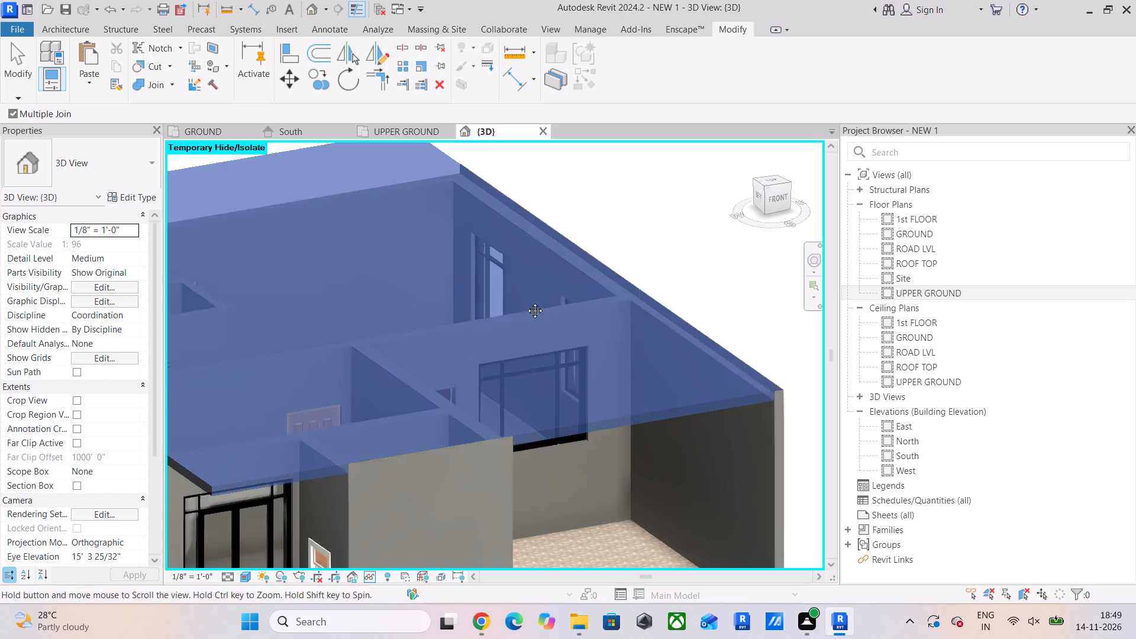
middle_drag(526, 302, 595, 364)
scroll(596, 364, down, 5)
middle_drag(596, 364, 619, 355)
scroll(287, 323, up, 5)
scroll(281, 321, down, 4)
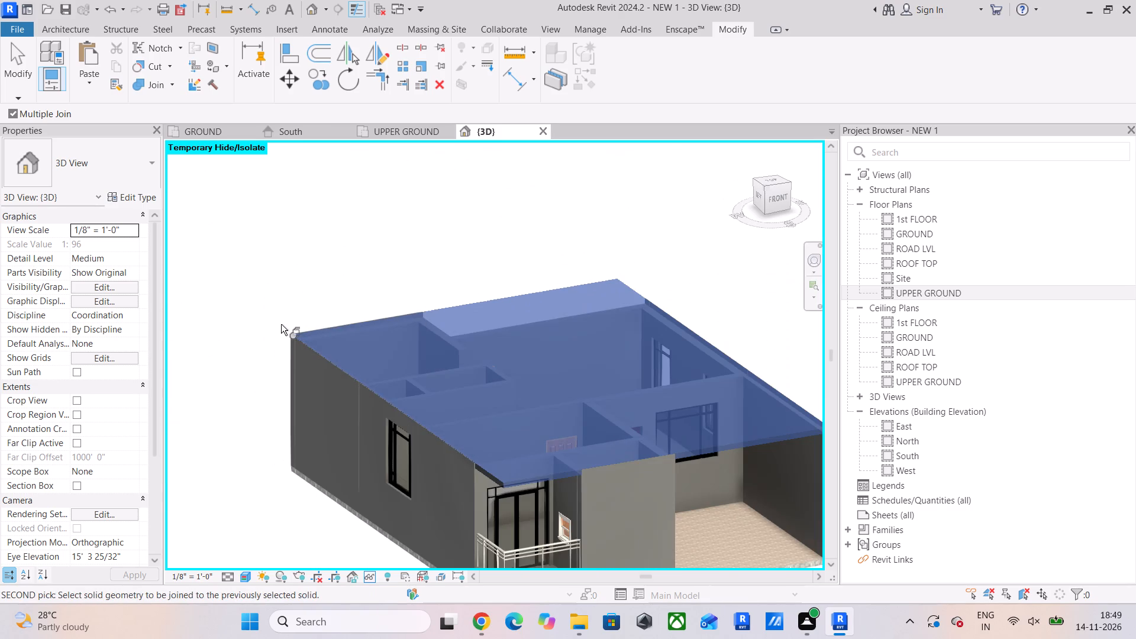
click(10, 70)
click(386, 401)
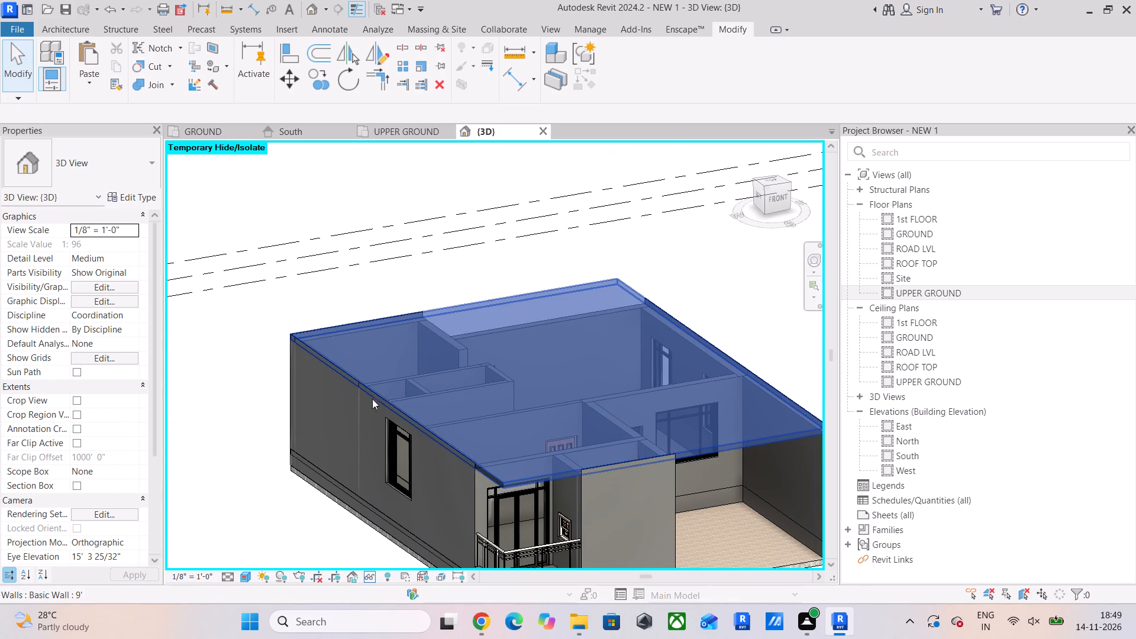
click(262, 383)
scroll(568, 449, up, 3)
click(538, 485)
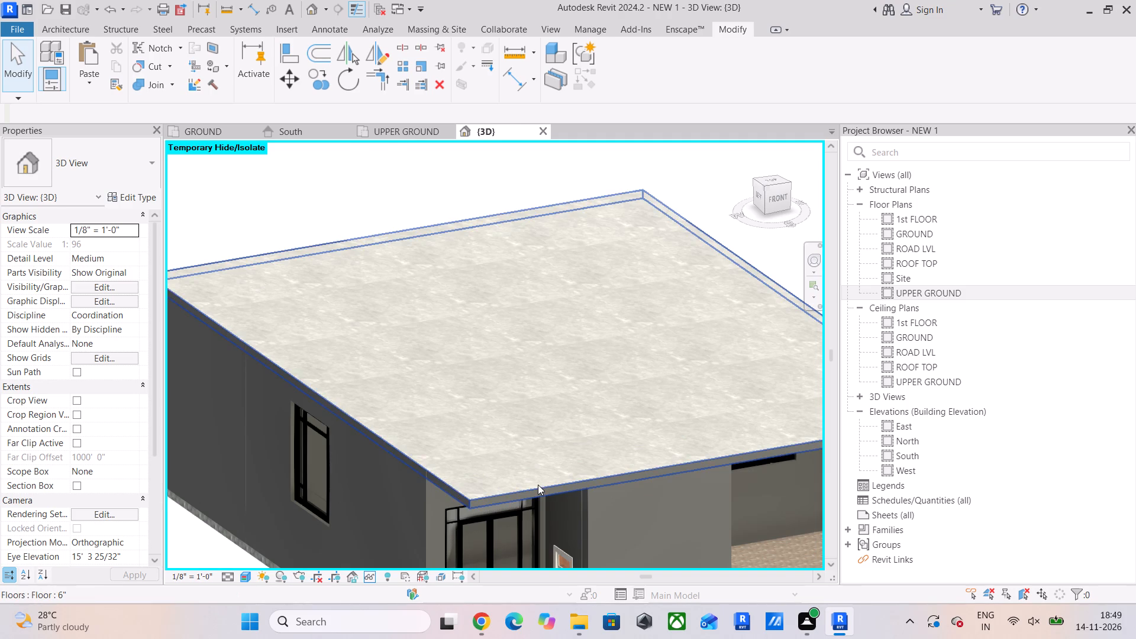
click(395, 187)
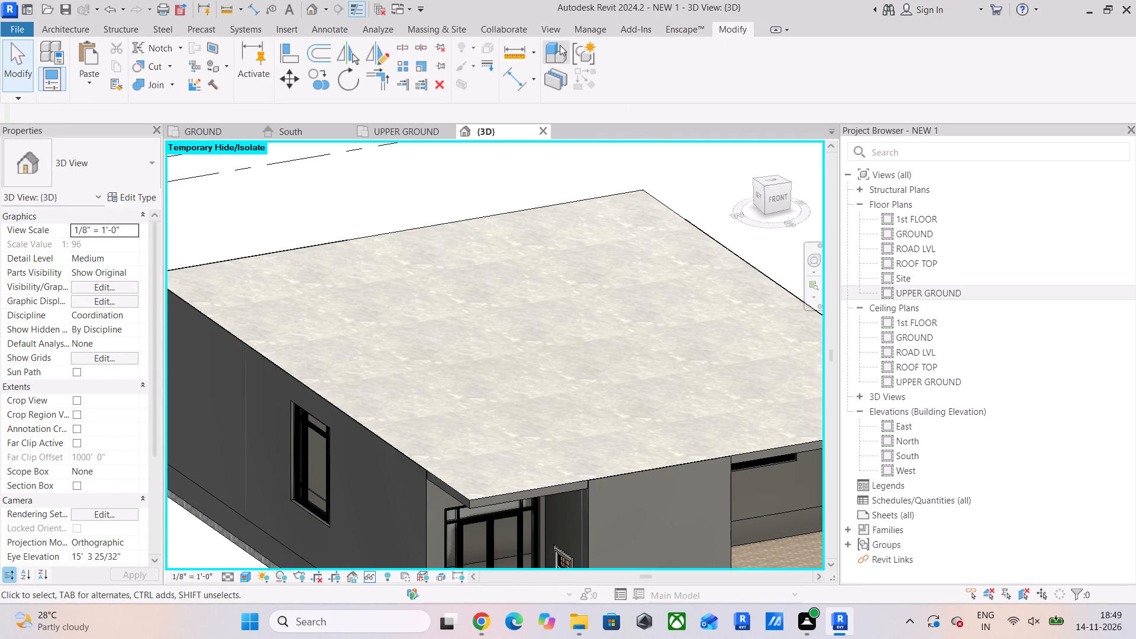
Set the 0 FLOOR material's grey stone texture sample size to 5'-0" and apply the material change.
click(583, 31)
click(56, 51)
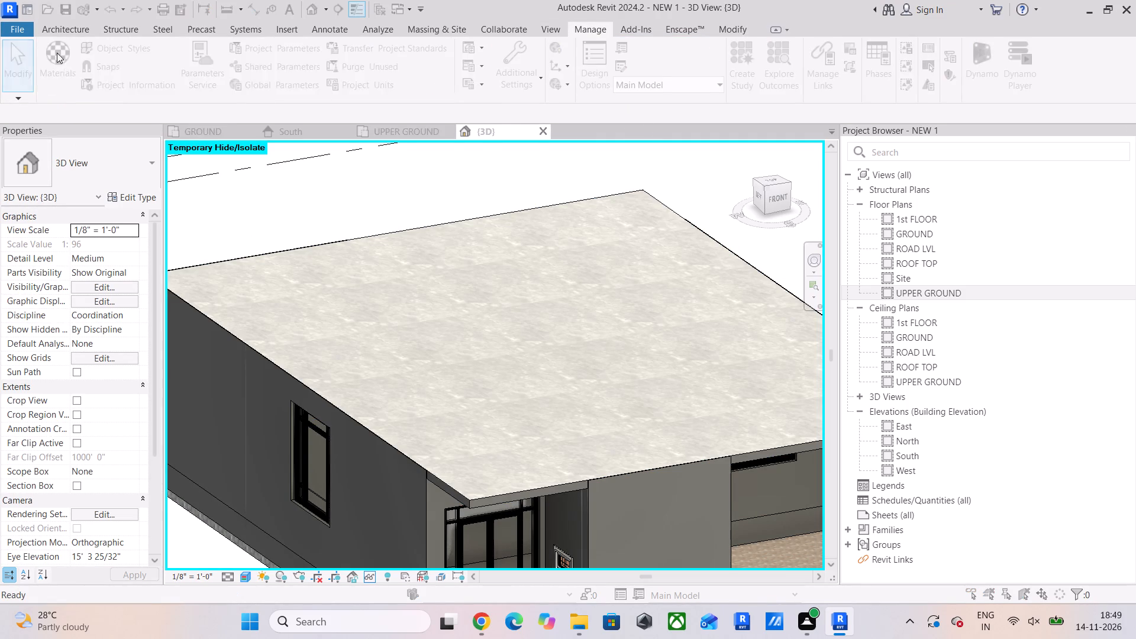
click(376, 291)
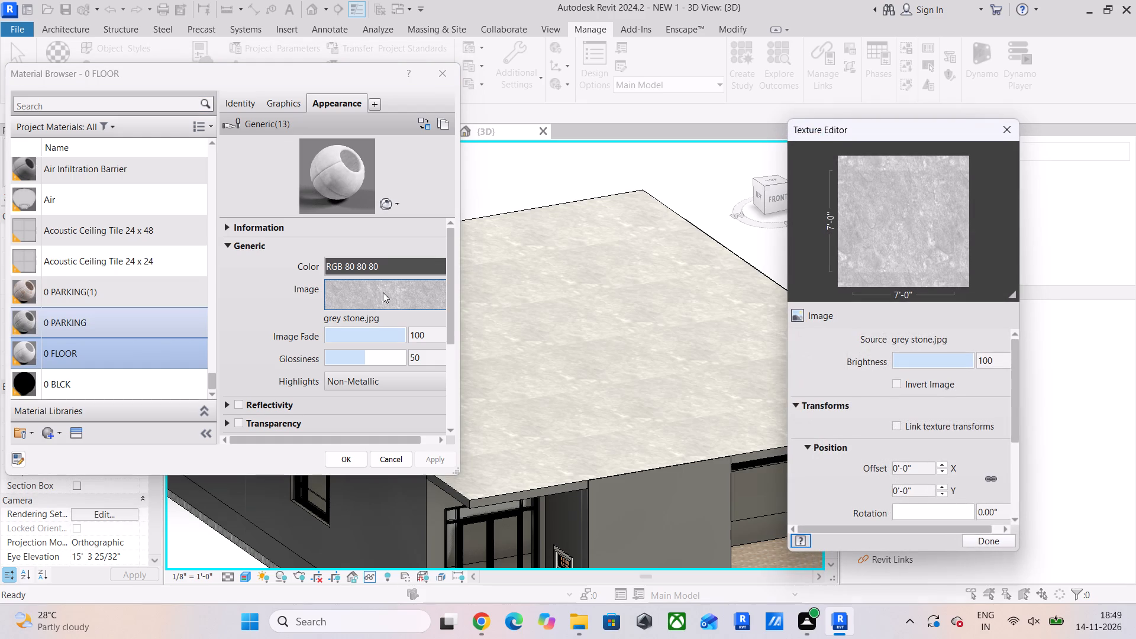
scroll(835, 415, down, 7)
click(921, 422)
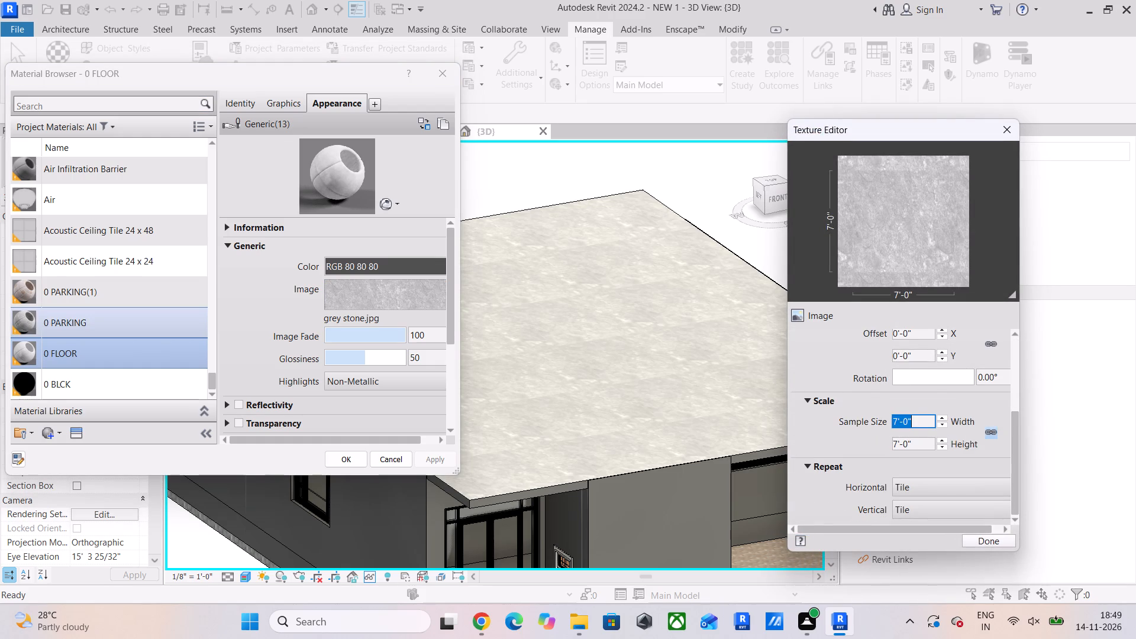
text(5')
key(Return)
right_click(921, 422)
click(718, 513)
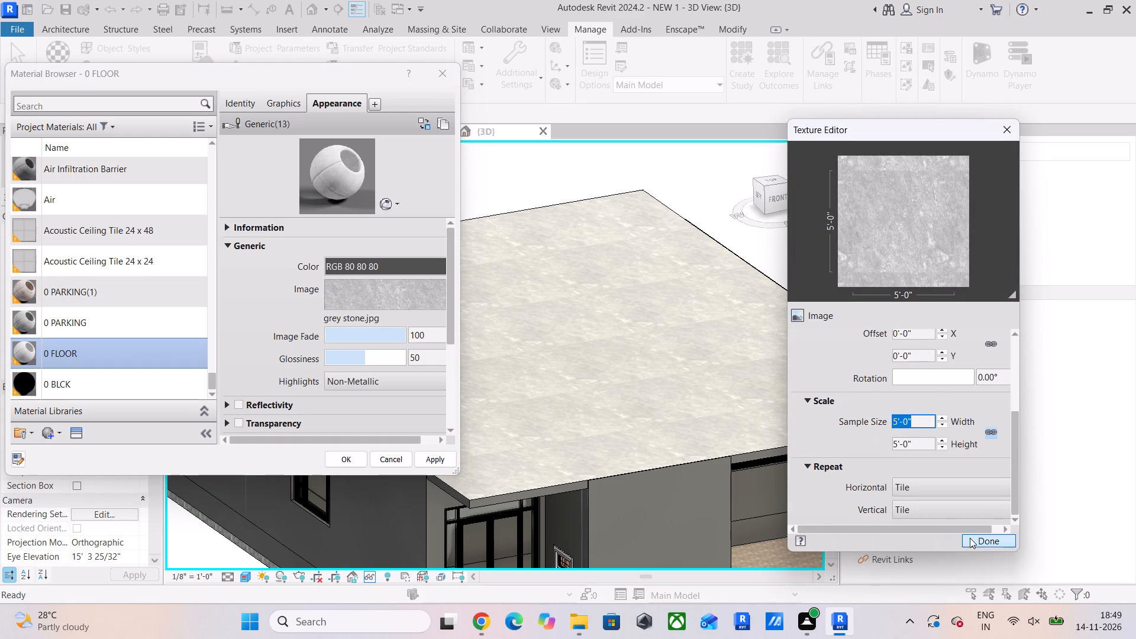
click(984, 537)
click(453, 461)
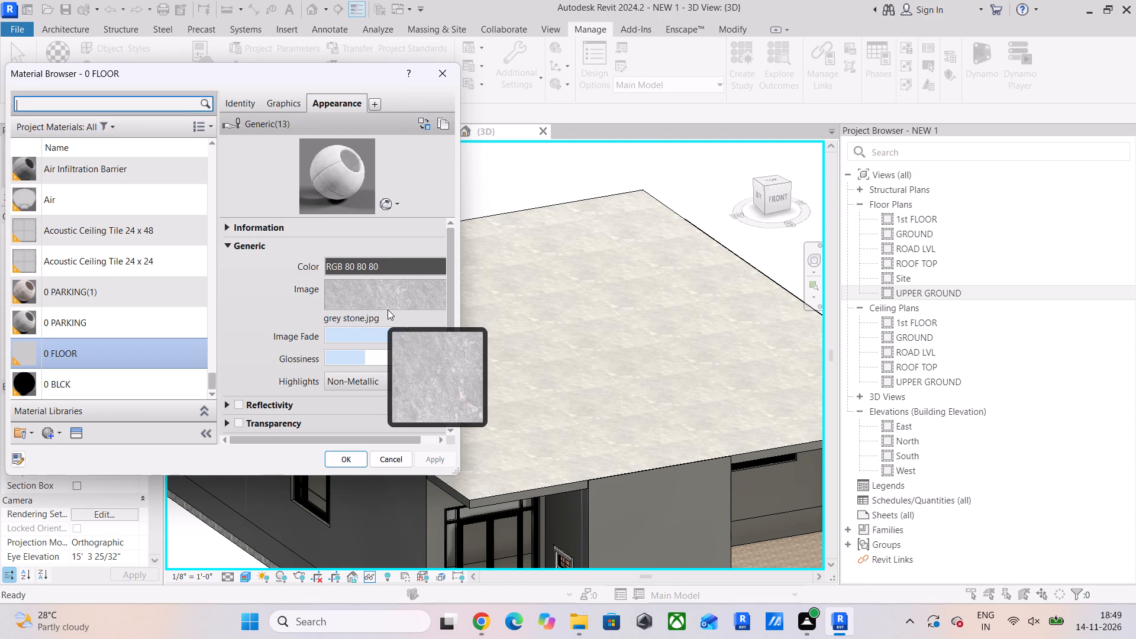
scroll(498, 420, up, 5)
click(356, 455)
Inspect the rescaled slab texture and reset the temporary hide/isolate in the 3D view.
scroll(547, 409, up, 6)
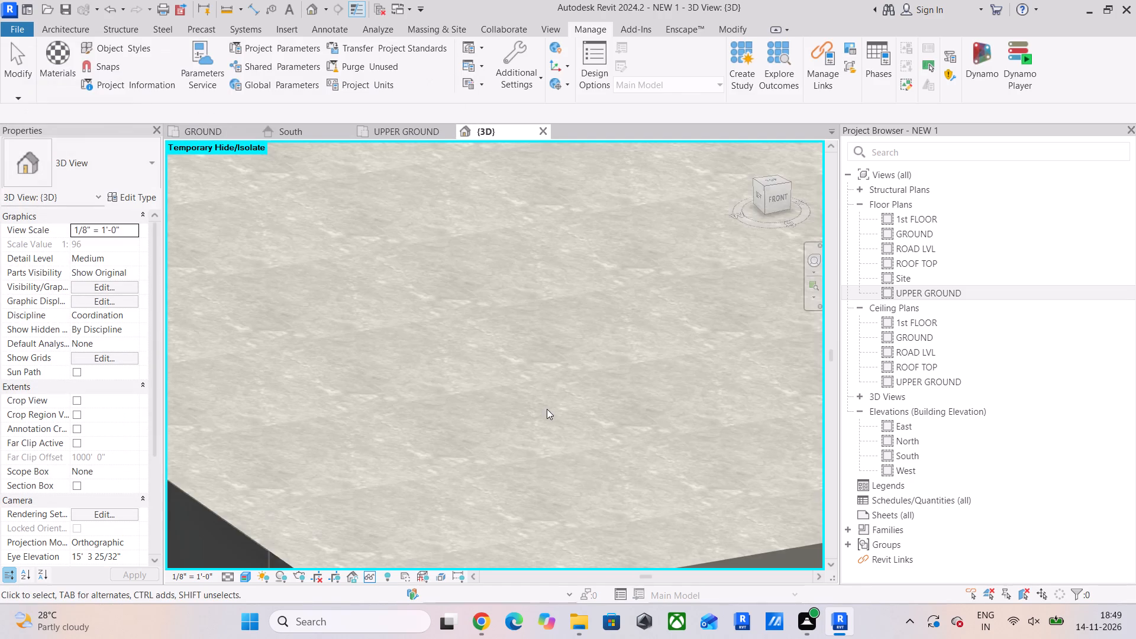
scroll(547, 409, up, 6)
scroll(547, 409, down, 12)
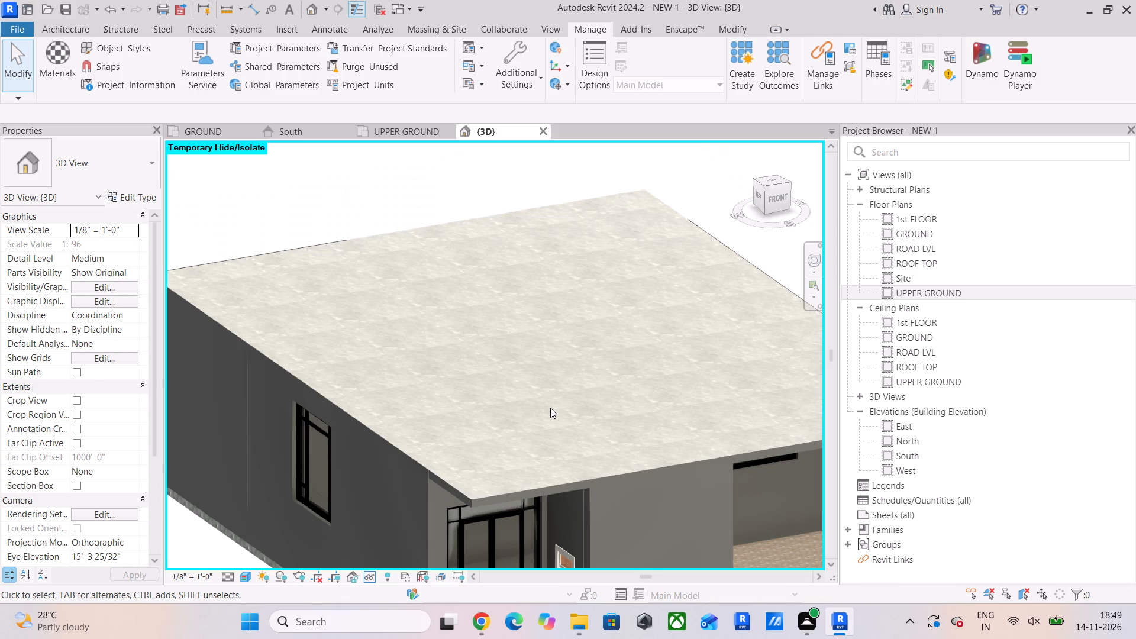
scroll(540, 417, down, 3)
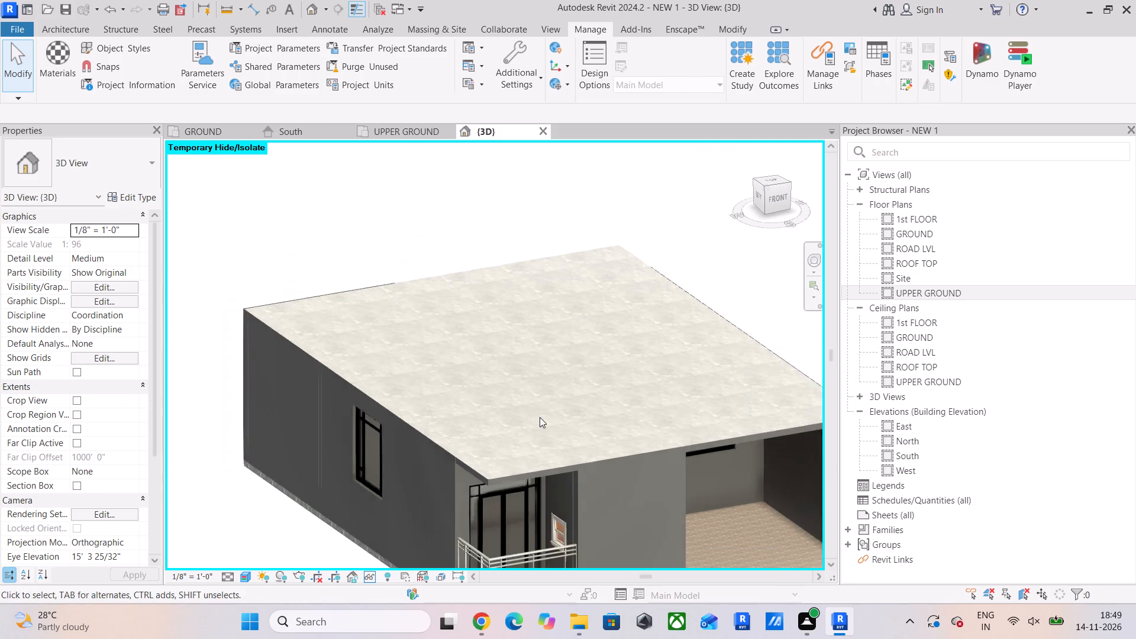
scroll(540, 417, down, 2)
middle_drag(553, 409, 546, 398)
text(HR)
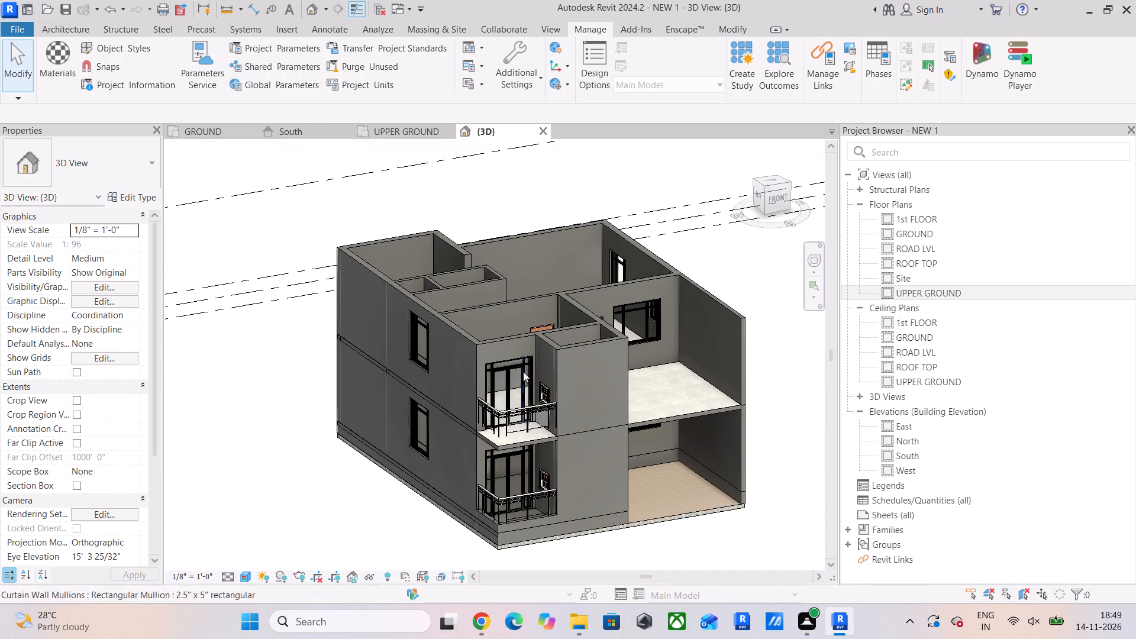
In the 1st FLOOR plan, delete the 5" wall along the rear balcony's outer edge and the adjoining side wall.
double_click(920, 217)
scroll(477, 307, up, 11)
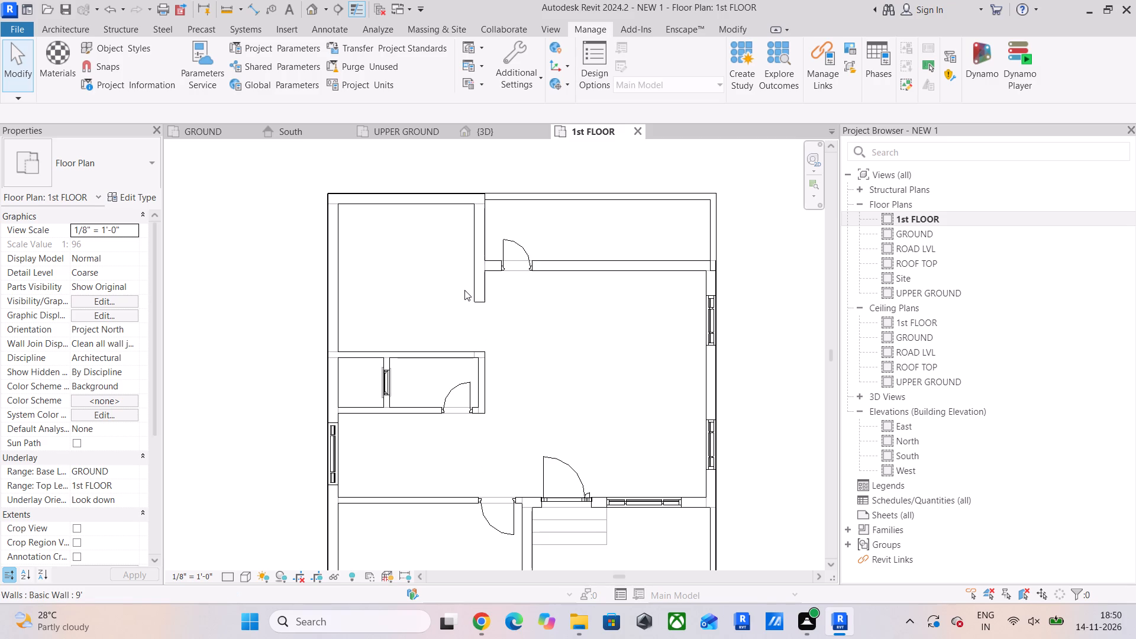
middle_drag(474, 288, 476, 327)
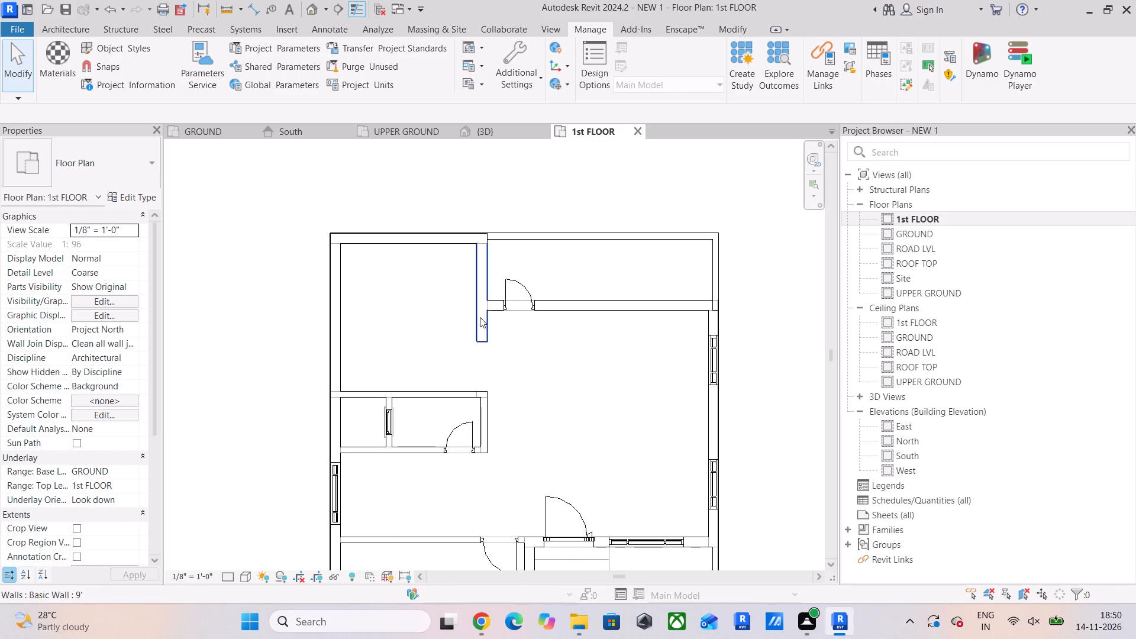
scroll(480, 317, up, 4)
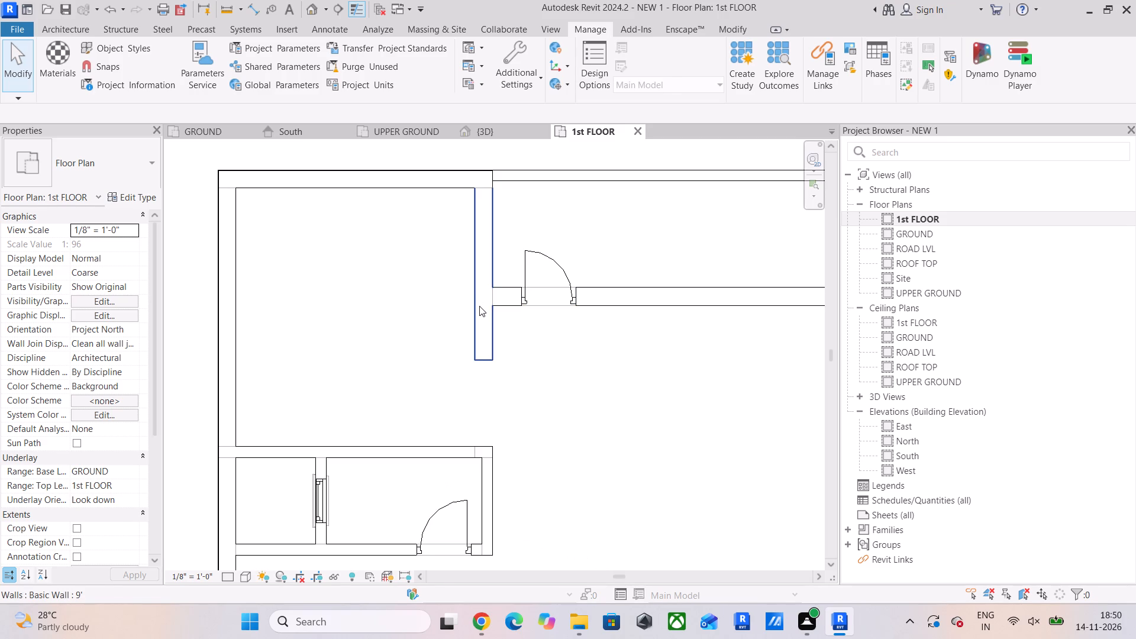
middle_drag(511, 308, 372, 317)
scroll(481, 316, down, 1)
middle_drag(481, 316, 420, 327)
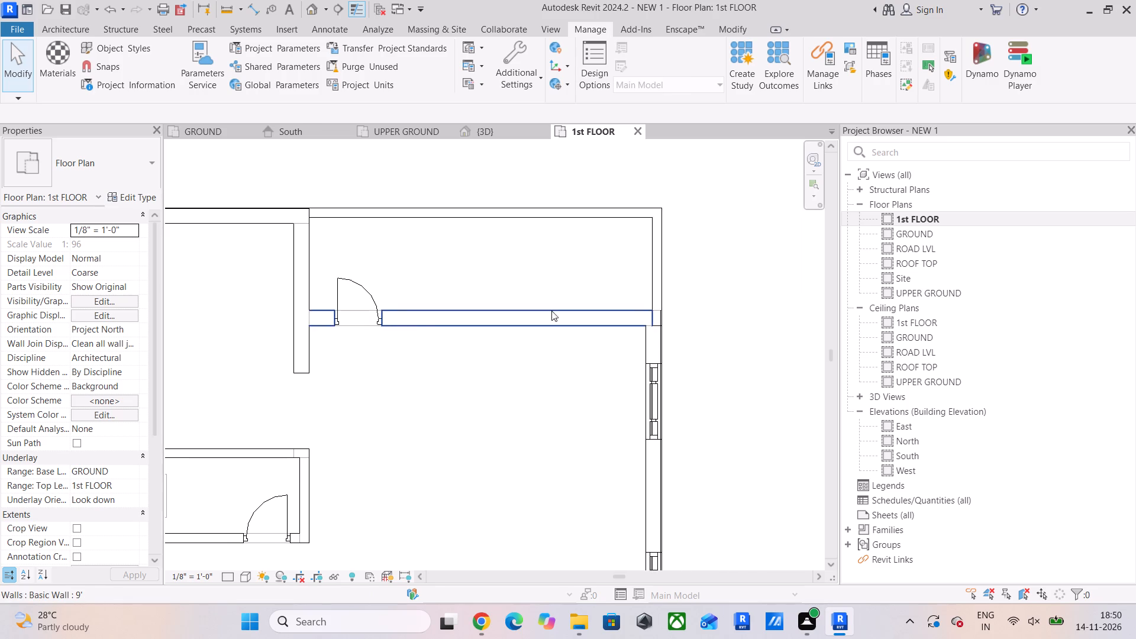
click(543, 212)
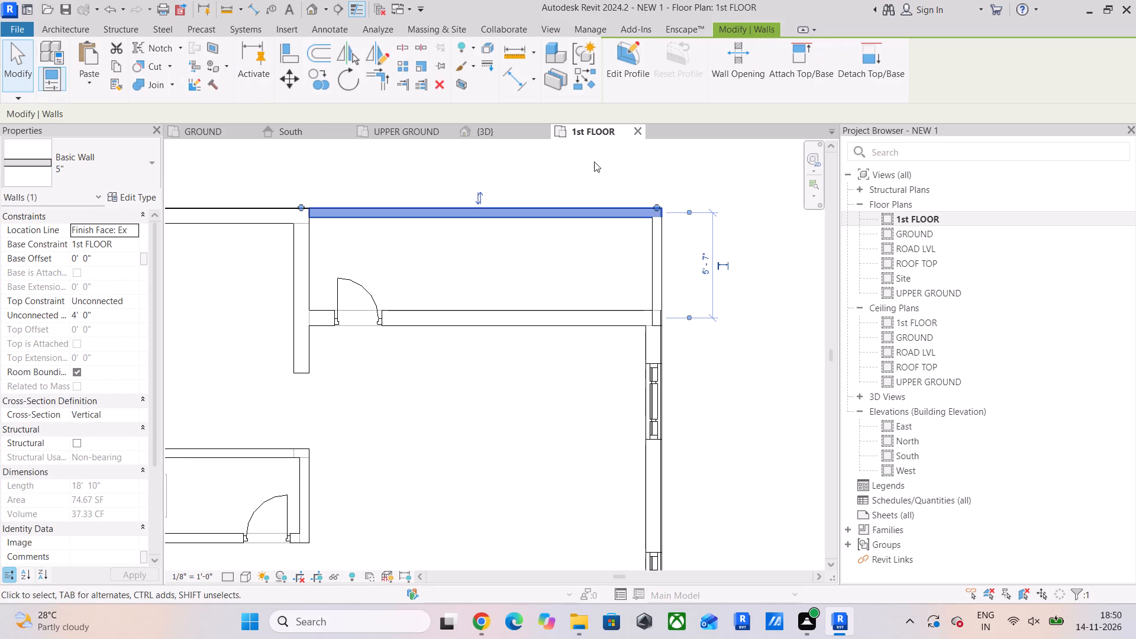
middle_drag(557, 221, 523, 266)
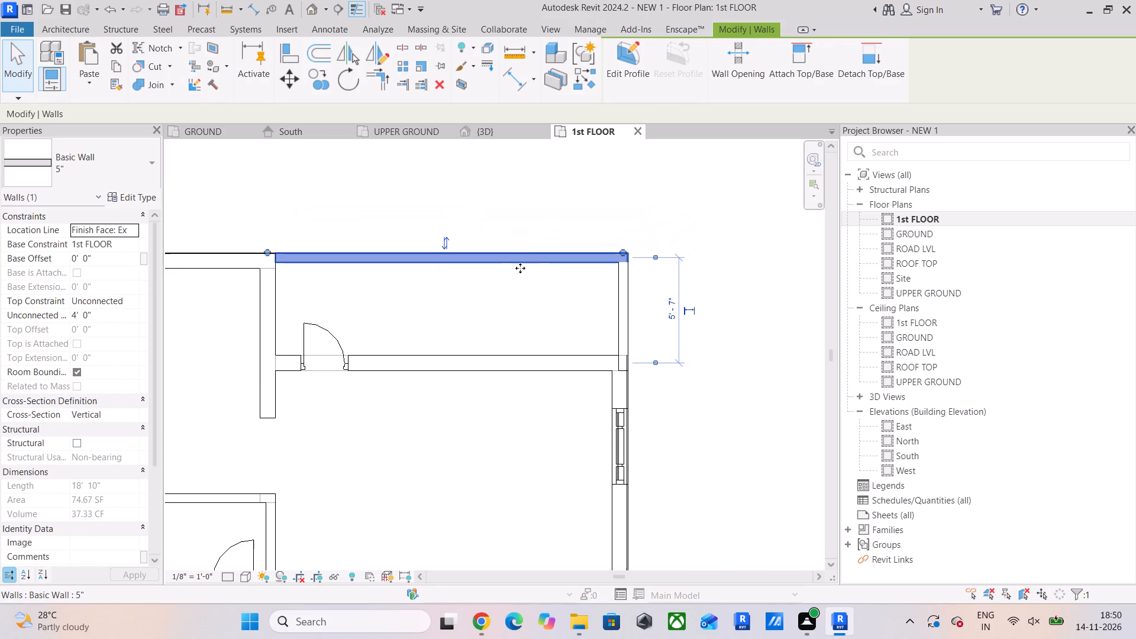
key(Delete)
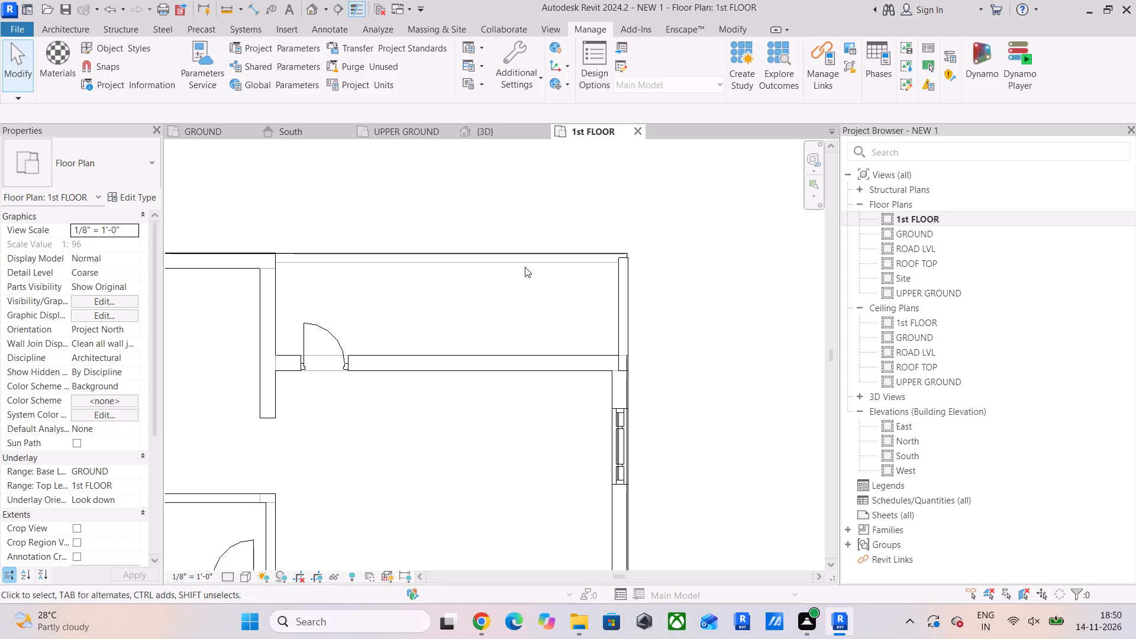
click(618, 298)
key(Delete)
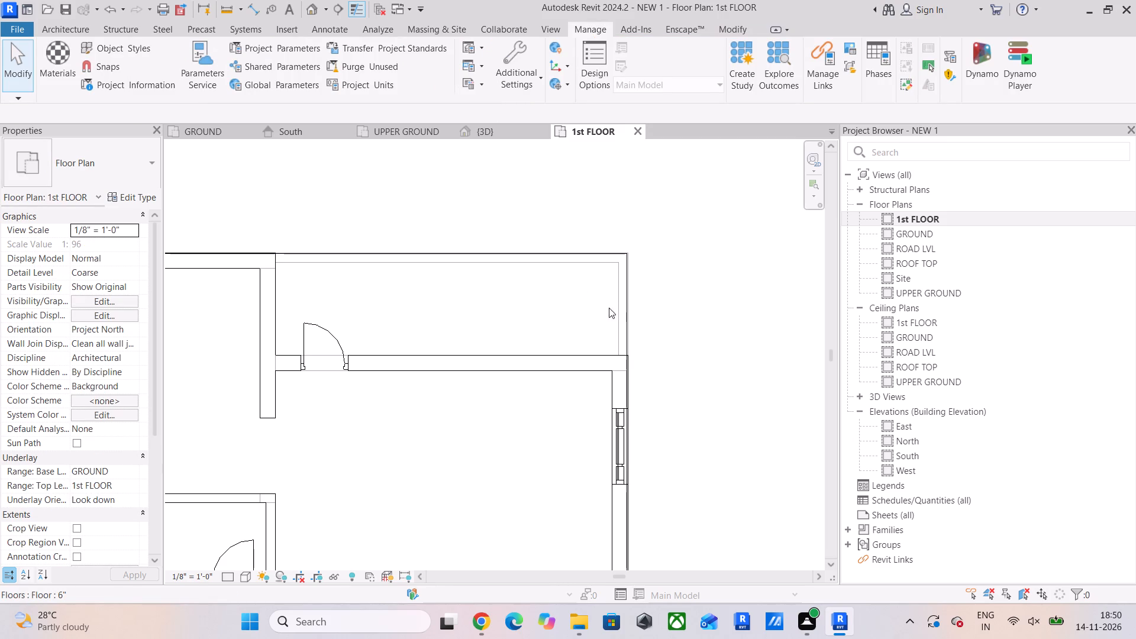
middle_click(593, 318)
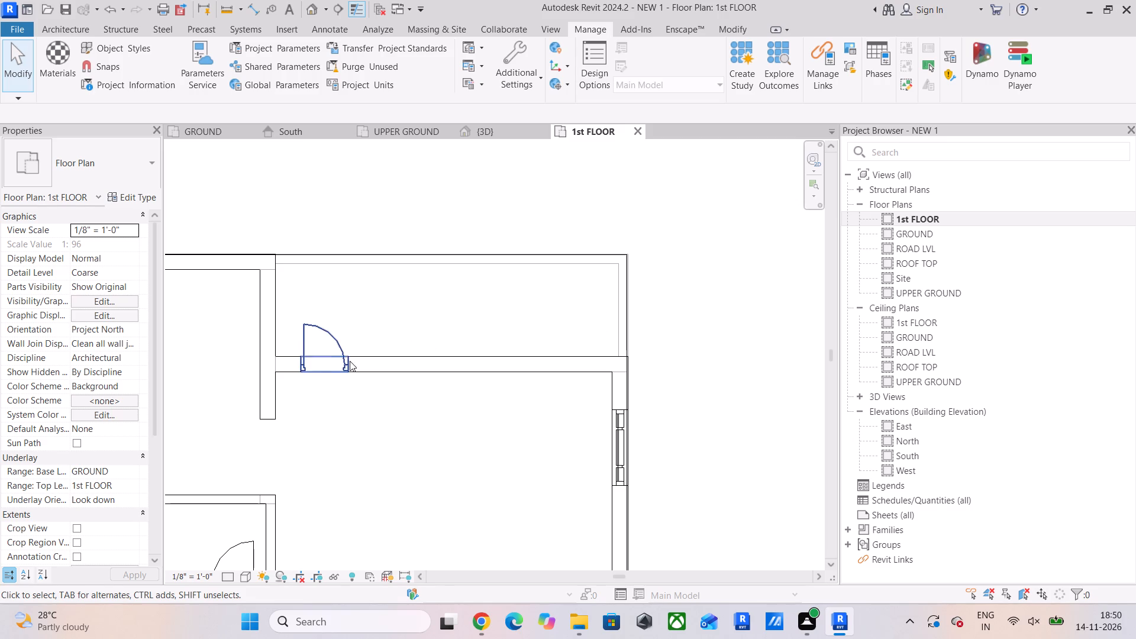
Change the short wall between the rear balcony and the adjoining rear room to the 5" Basic Wall type.
click(422, 373)
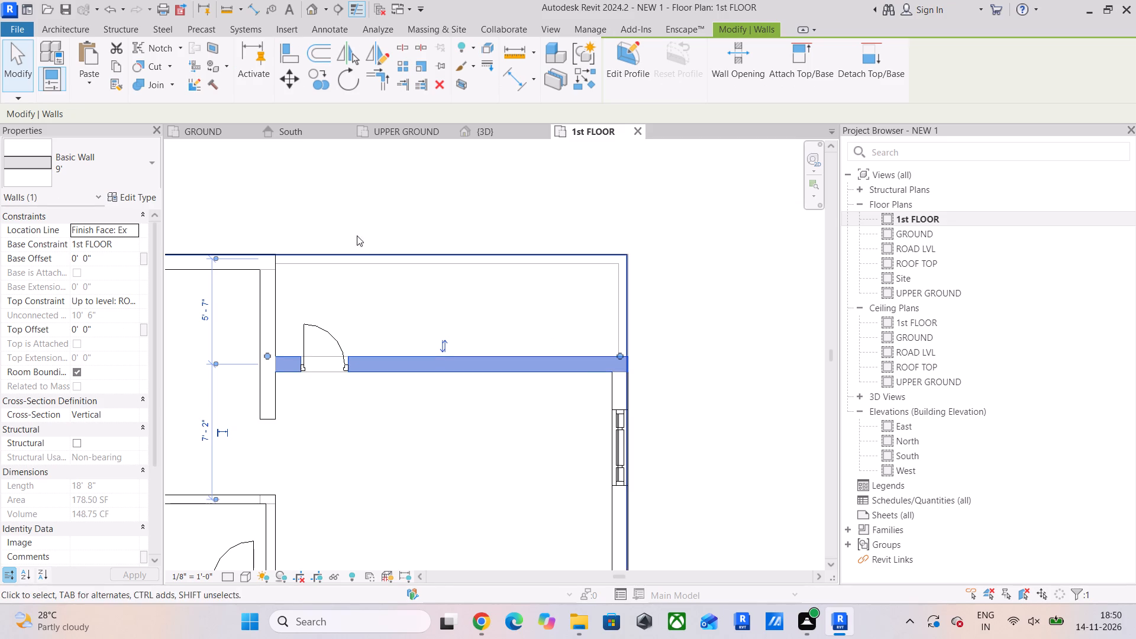
scroll(413, 271, down, 3)
middle_drag(432, 268, 498, 234)
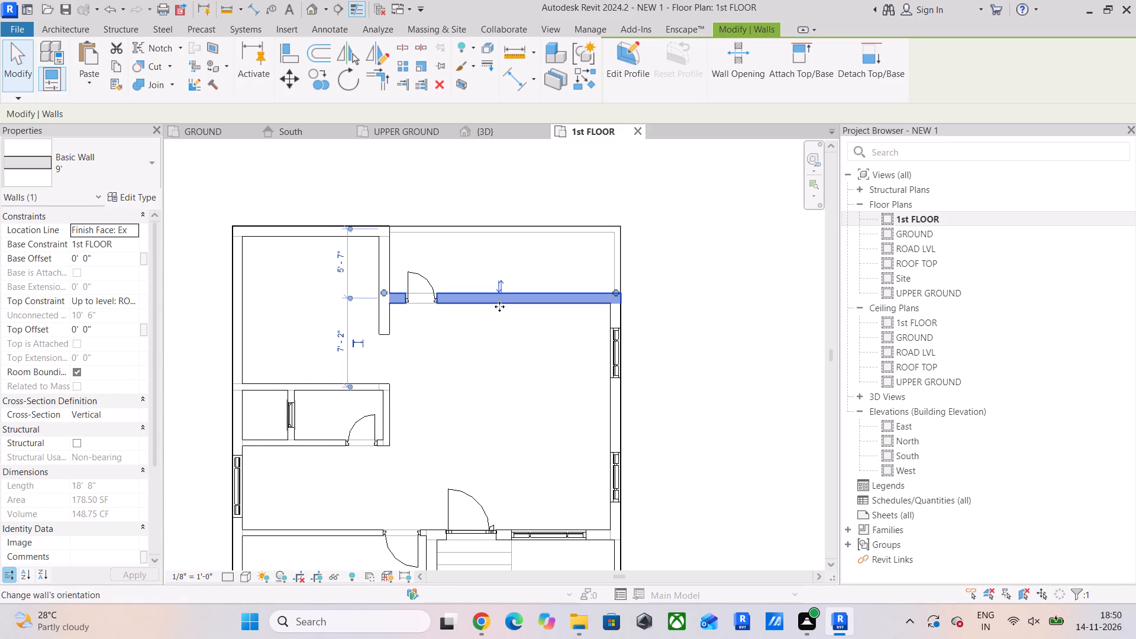
scroll(386, 388, up, 2)
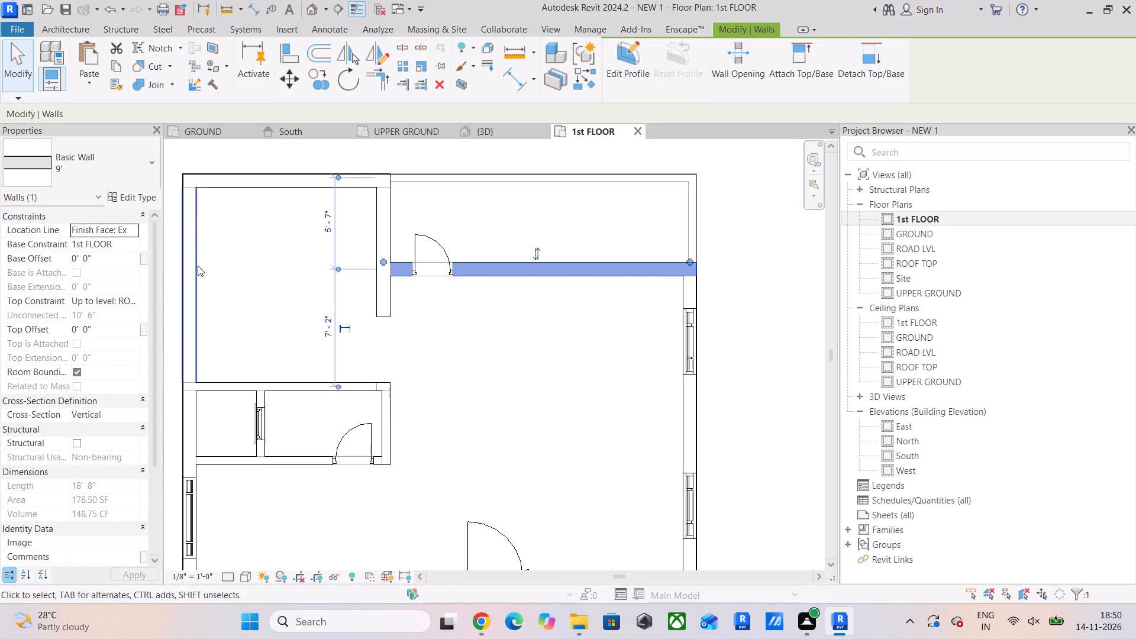
scroll(401, 274, up, 4)
scroll(401, 274, down, 4)
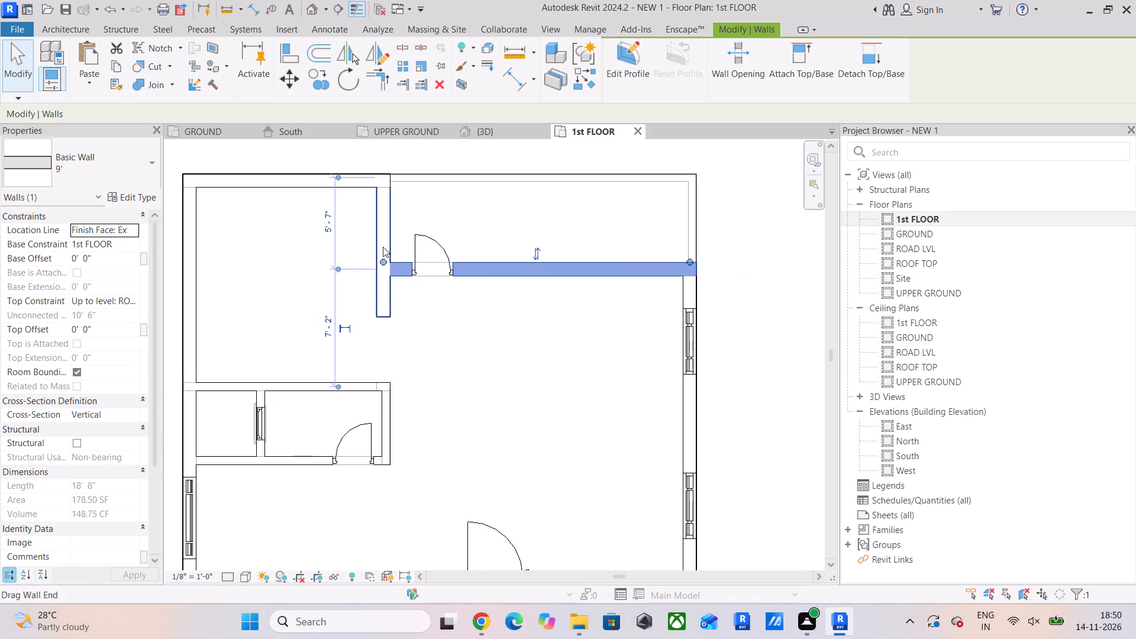
click(383, 246)
click(112, 151)
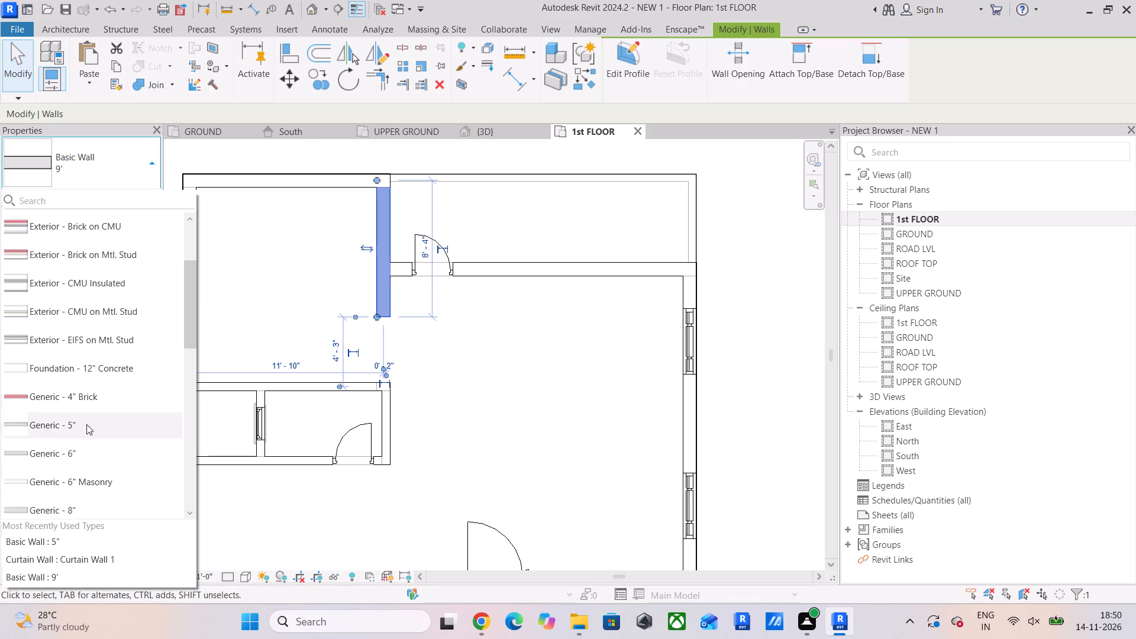
scroll(108, 372, up, 6)
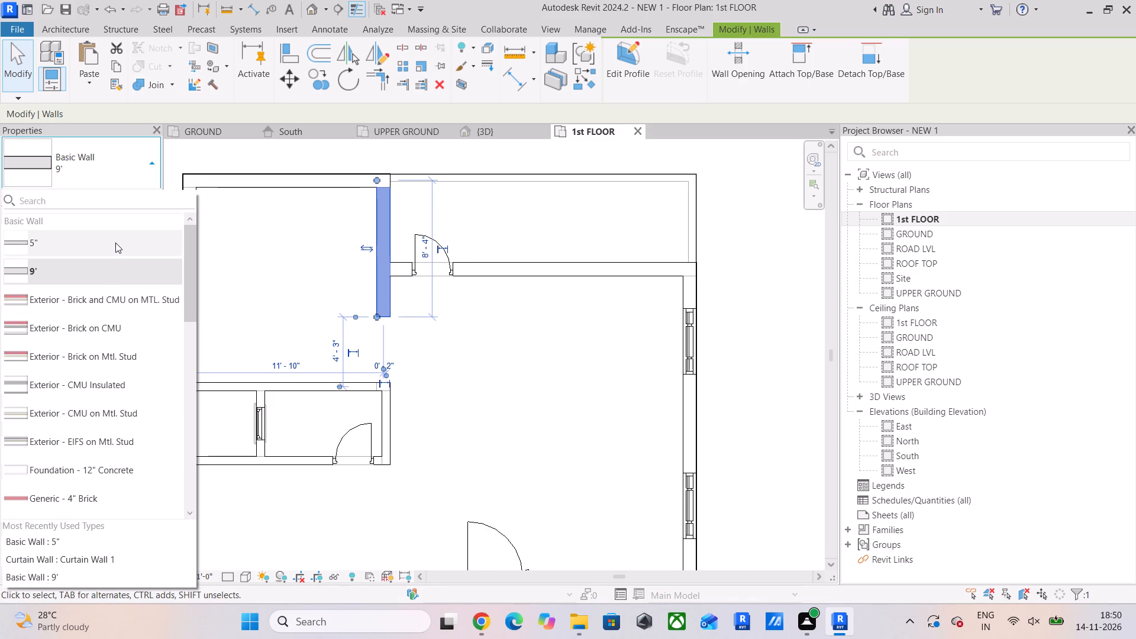
click(115, 243)
click(431, 256)
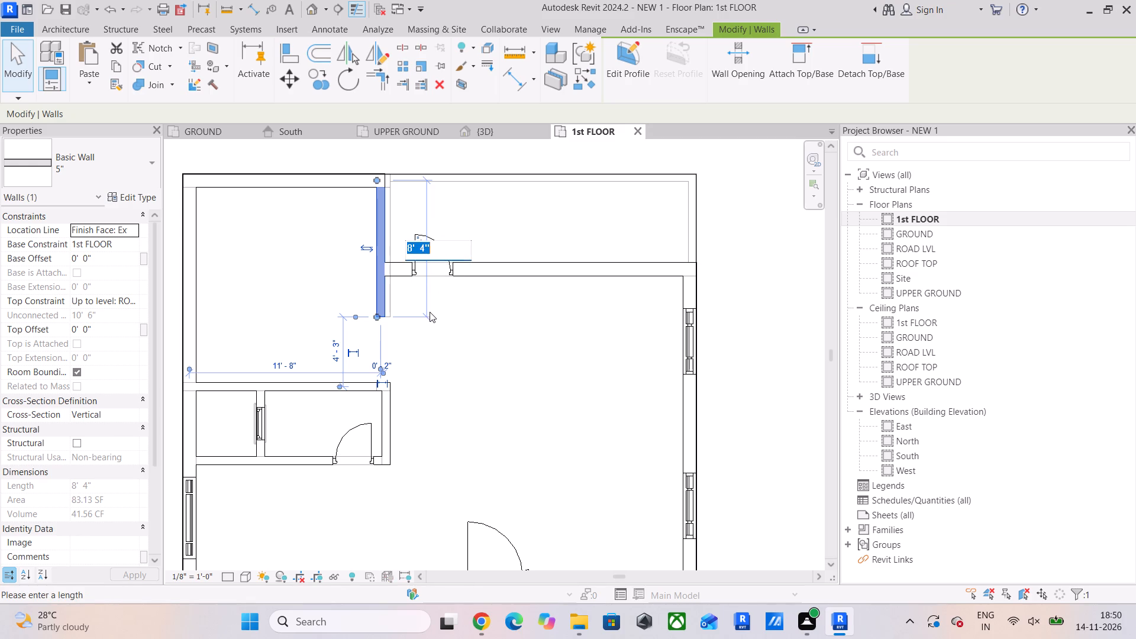
click(430, 312)
Delete the 2'6" exterior single door from the wall between the rear balcony and the large room.
click(441, 275)
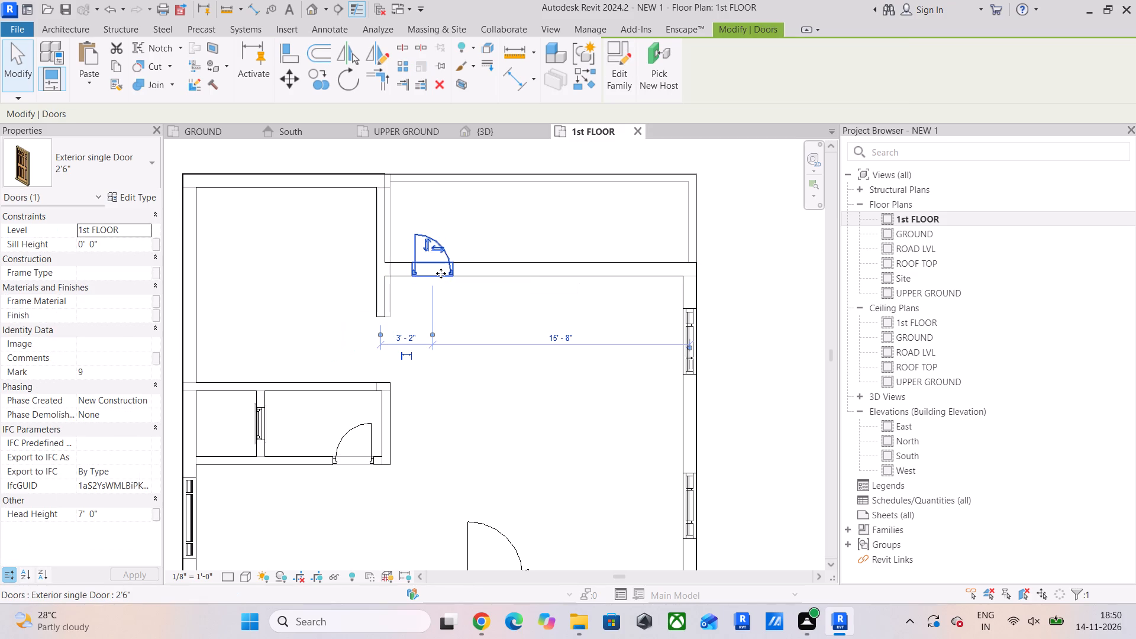
key(Delete)
Examine the 1st FLOOR plan from the rear balcony through to the front rooms and stair.
scroll(370, 240, up, 3)
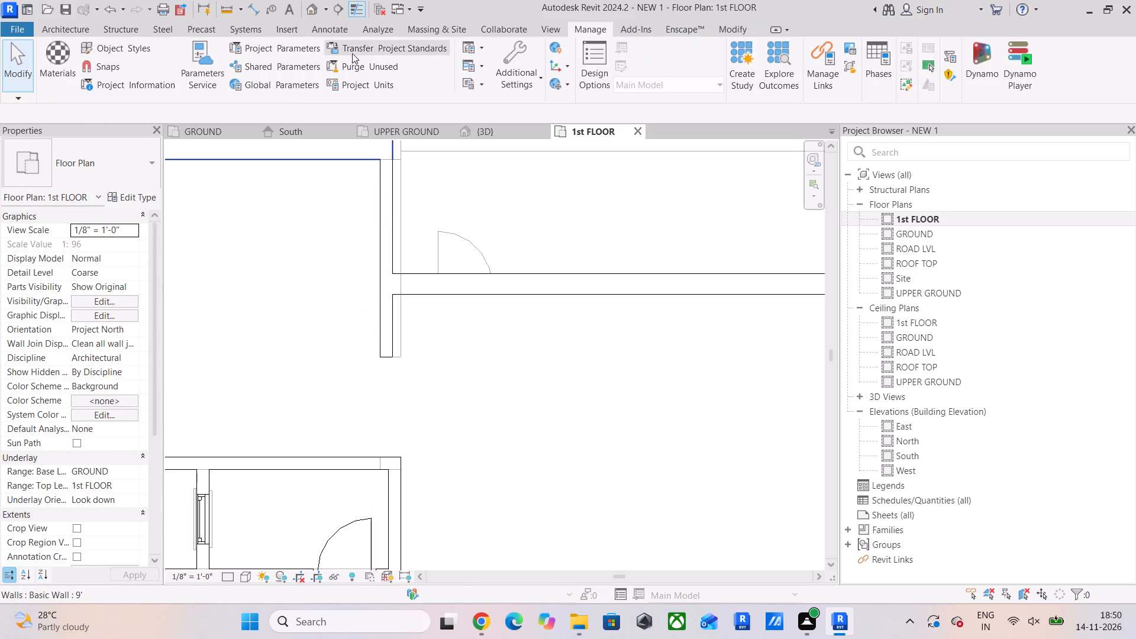
scroll(505, 160, down, 3)
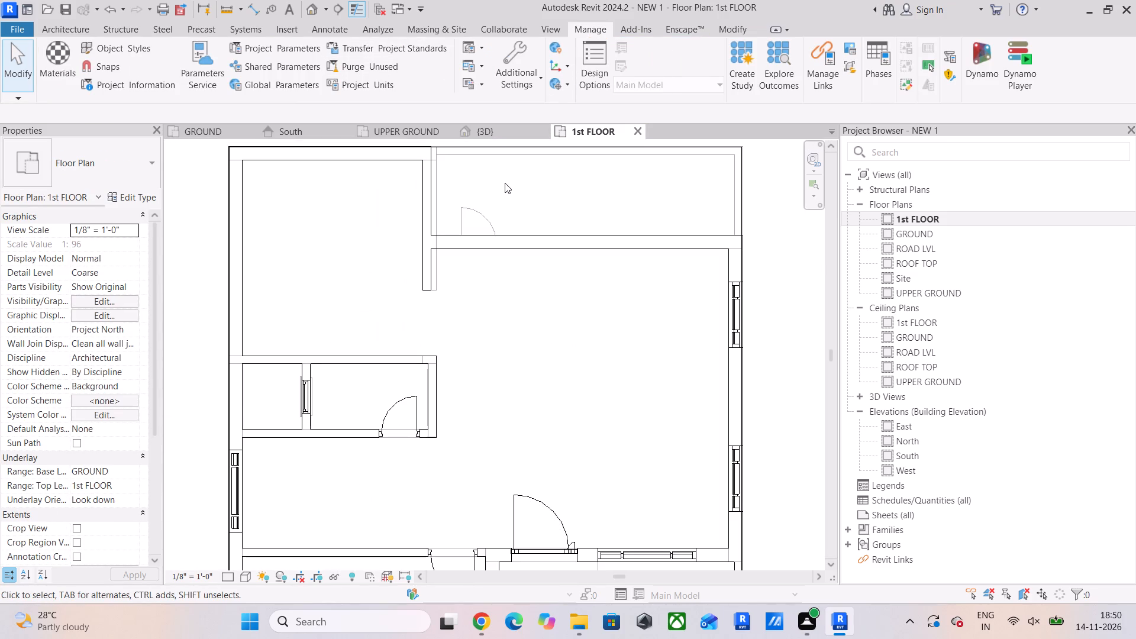
middle_drag(537, 259, 537, 305)
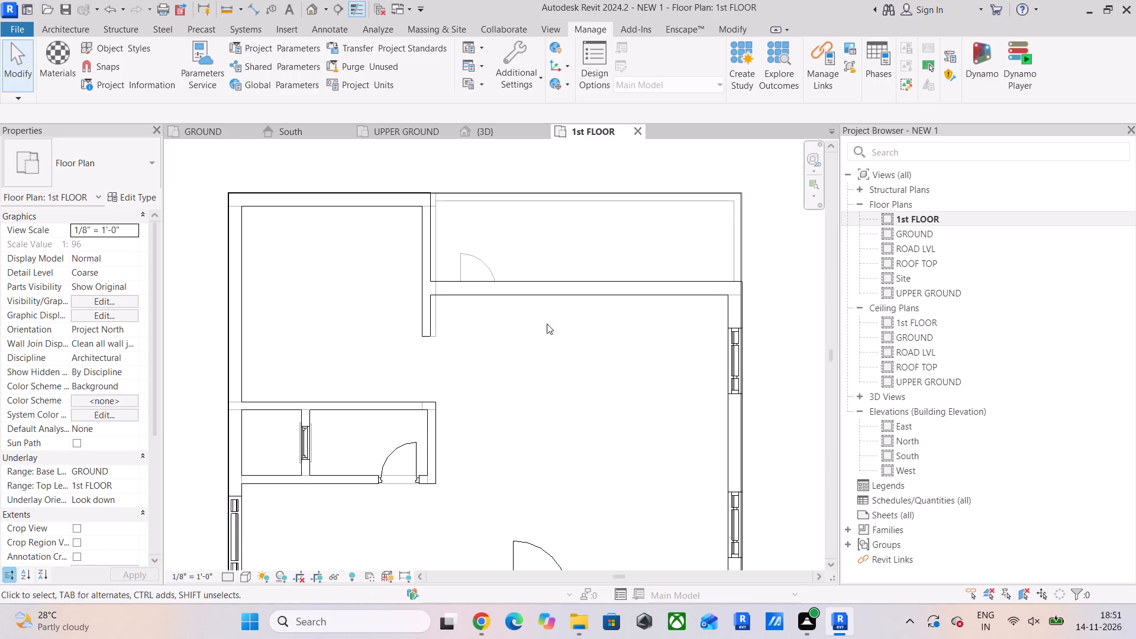
scroll(553, 337, down, 1)
middle_drag(553, 337, 503, 241)
scroll(525, 333, down, 4)
middle_drag(530, 347, 515, 264)
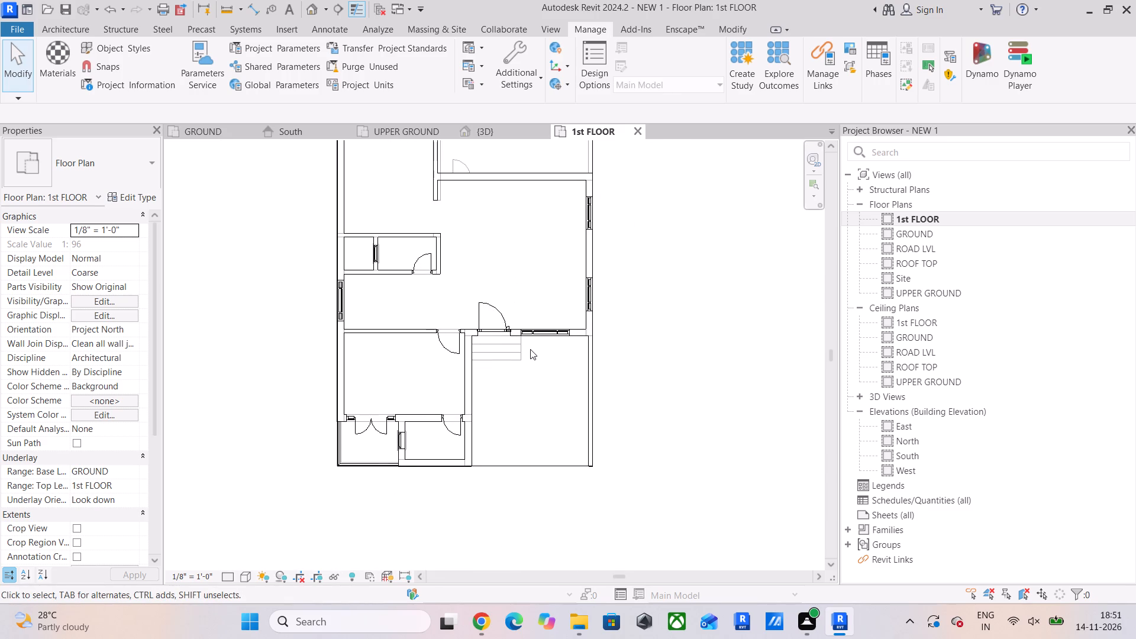
middle_drag(519, 400, 474, 440)
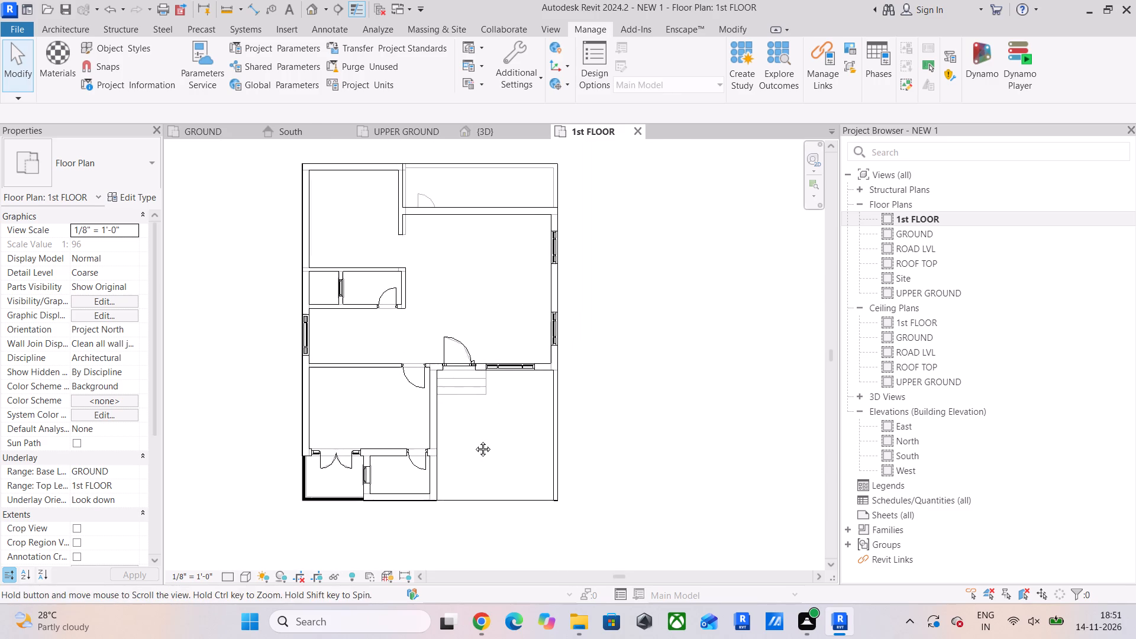
middle_drag(474, 440, 473, 441)
scroll(532, 395, up, 6)
middle_drag(530, 396, 512, 453)
scroll(406, 196, down, 2)
scroll(411, 245, down, 3)
middle_drag(412, 259, 414, 317)
Add an aligned dimension across the large room, from the inner face of the entrance-door wall to the balcony wall's inner face.
click(394, 207)
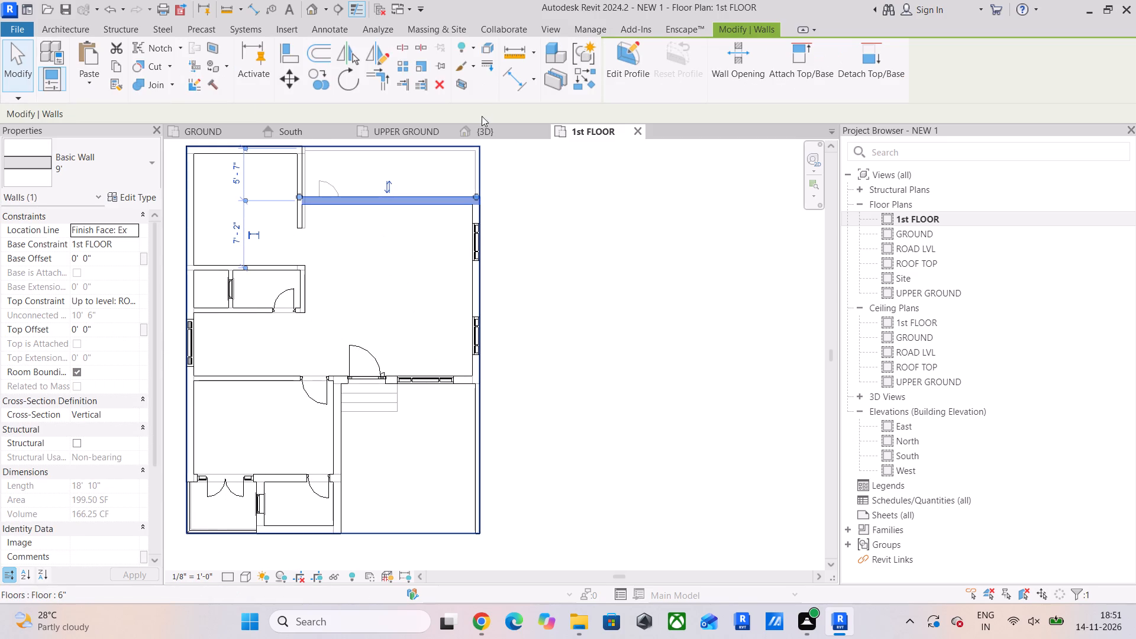
click(499, 86)
click(512, 101)
click(515, 89)
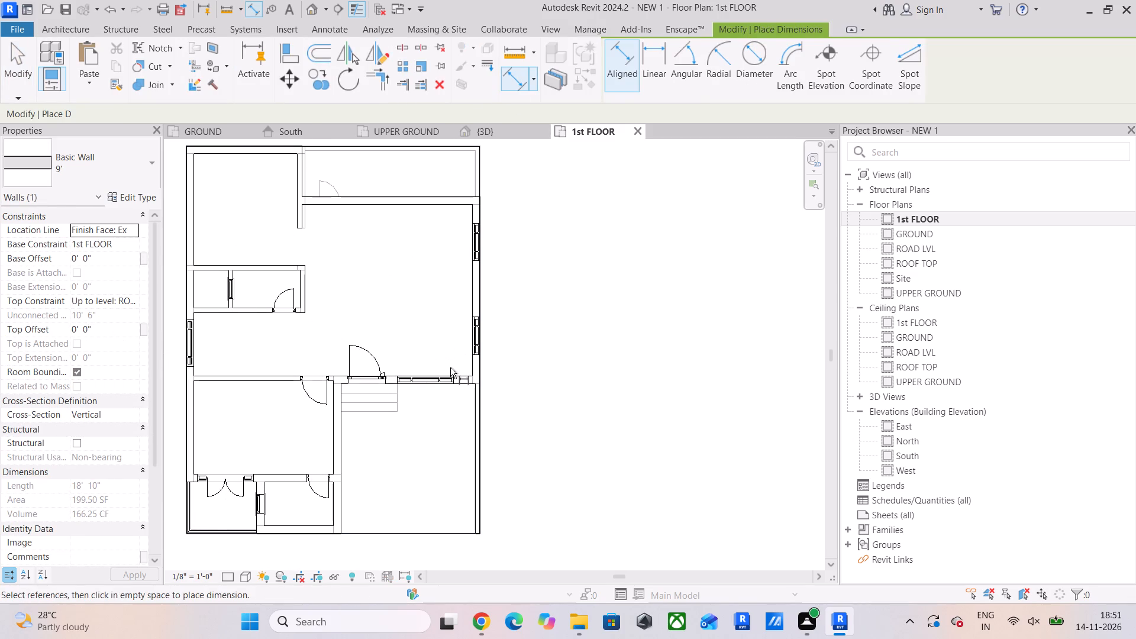
click(461, 372)
click(440, 204)
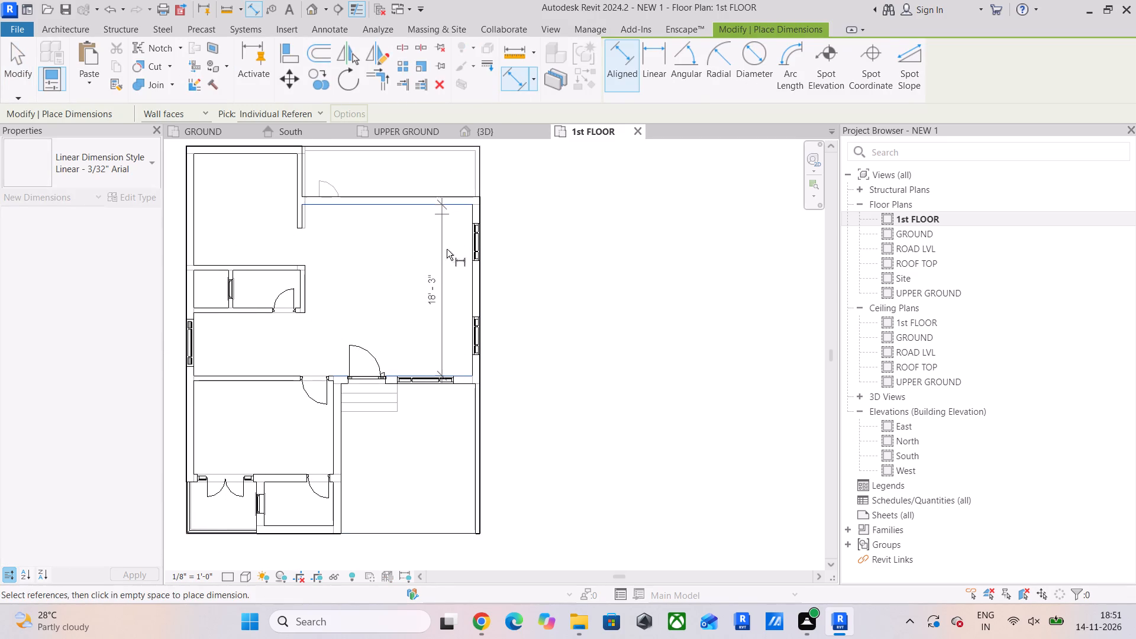
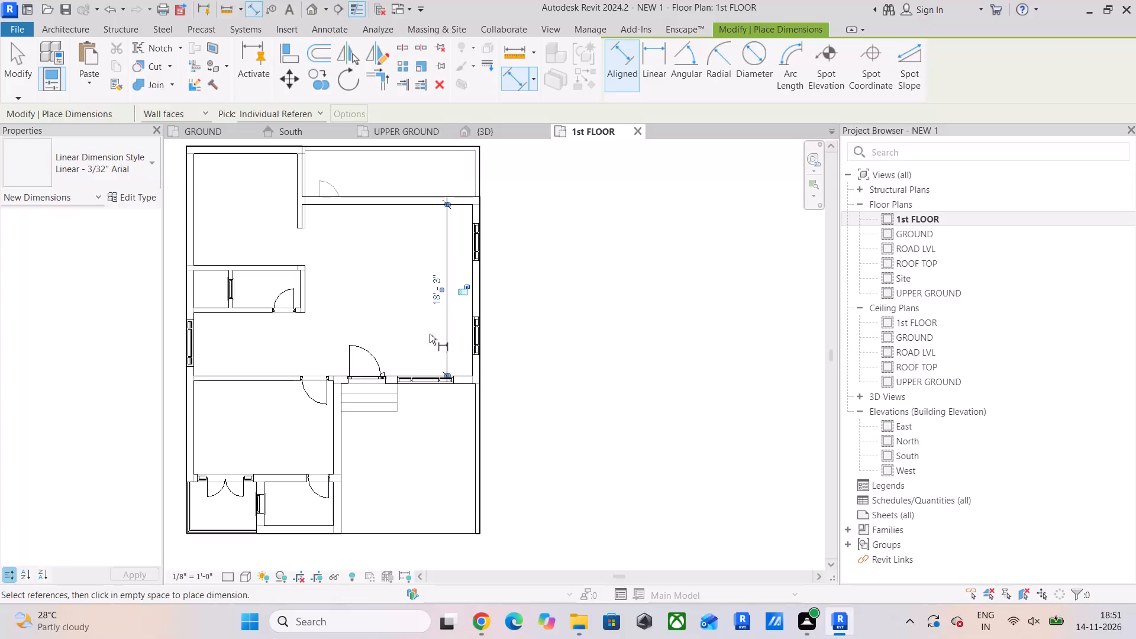
Delete the aligned dimension spanning the large room between the entrance-door wall and the balcony wall.
key(Escape)
key(Escape)
click(417, 205)
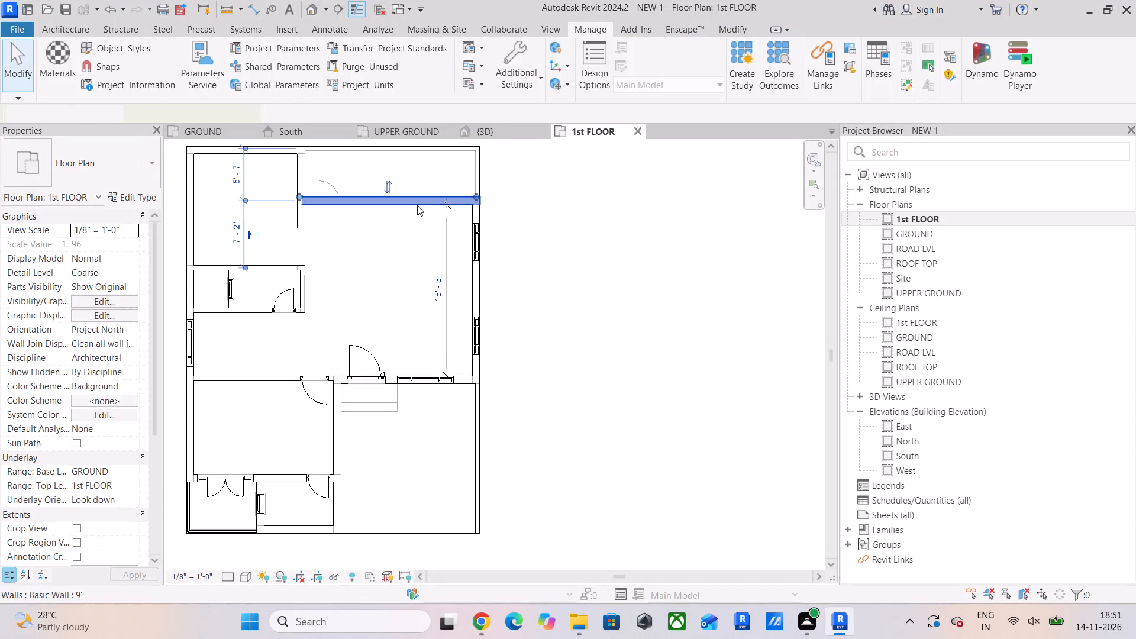
click(436, 294)
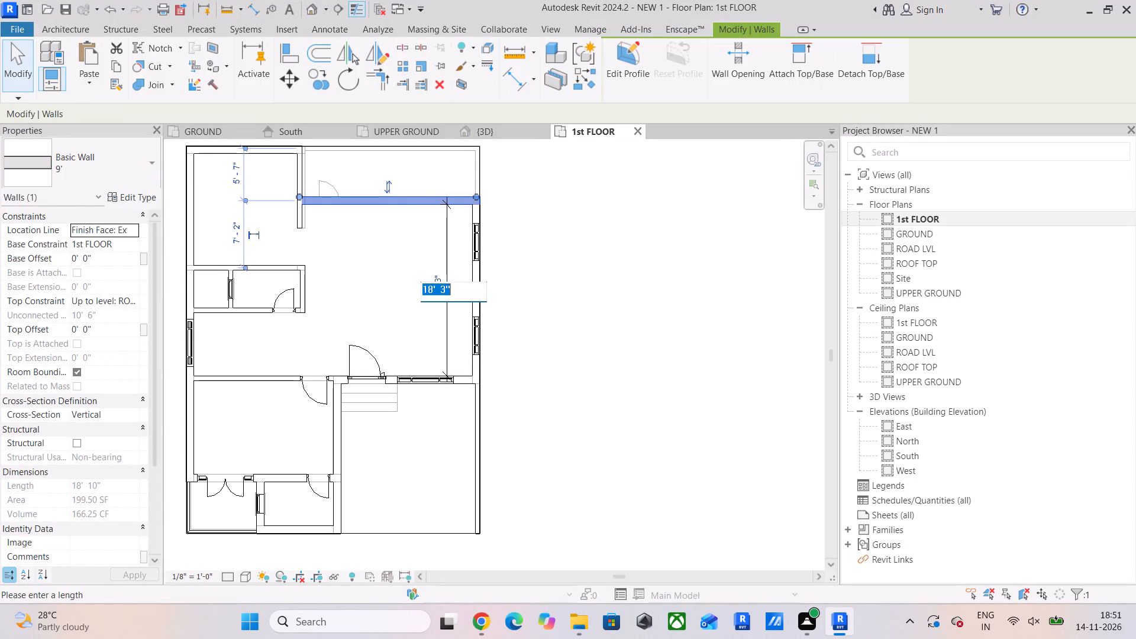
key(Escape)
key(Escape)
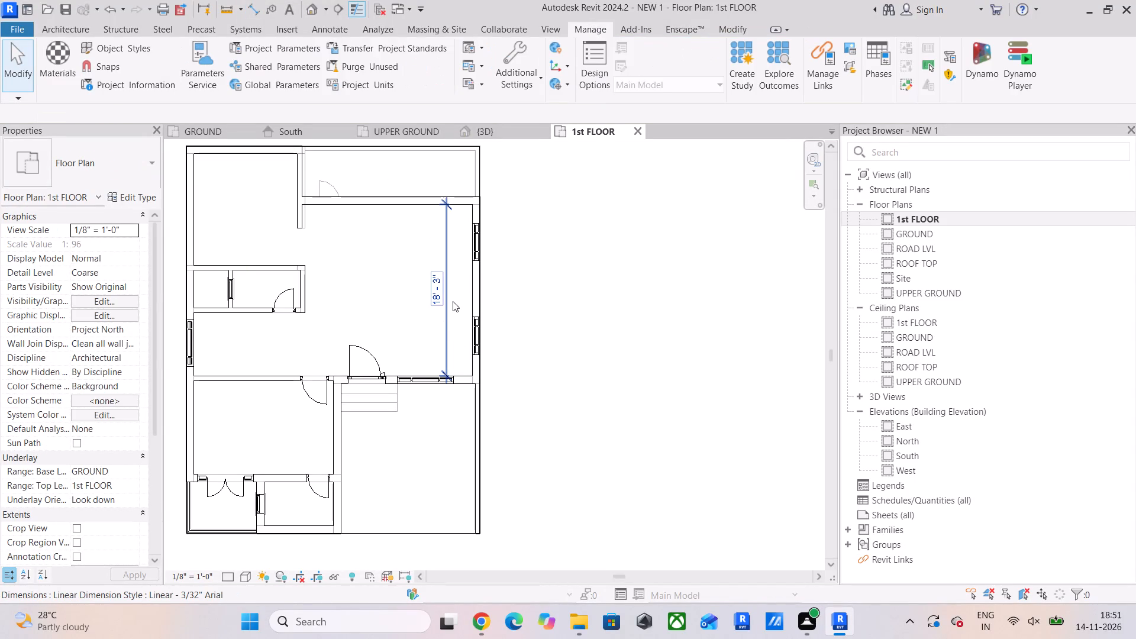
click(447, 321)
key(Delete)
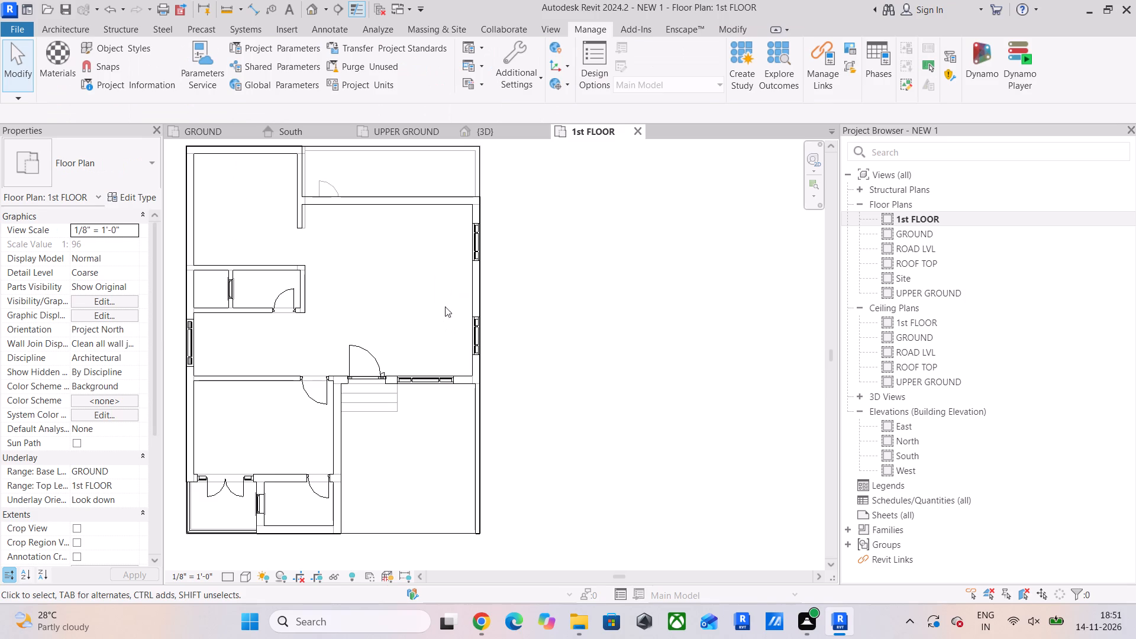
Draw a 5" Basic Wall across the large room, starting 10'6" from the entrance wall's inner corner, about 17'10" to the small windowed room.
click(298, 216)
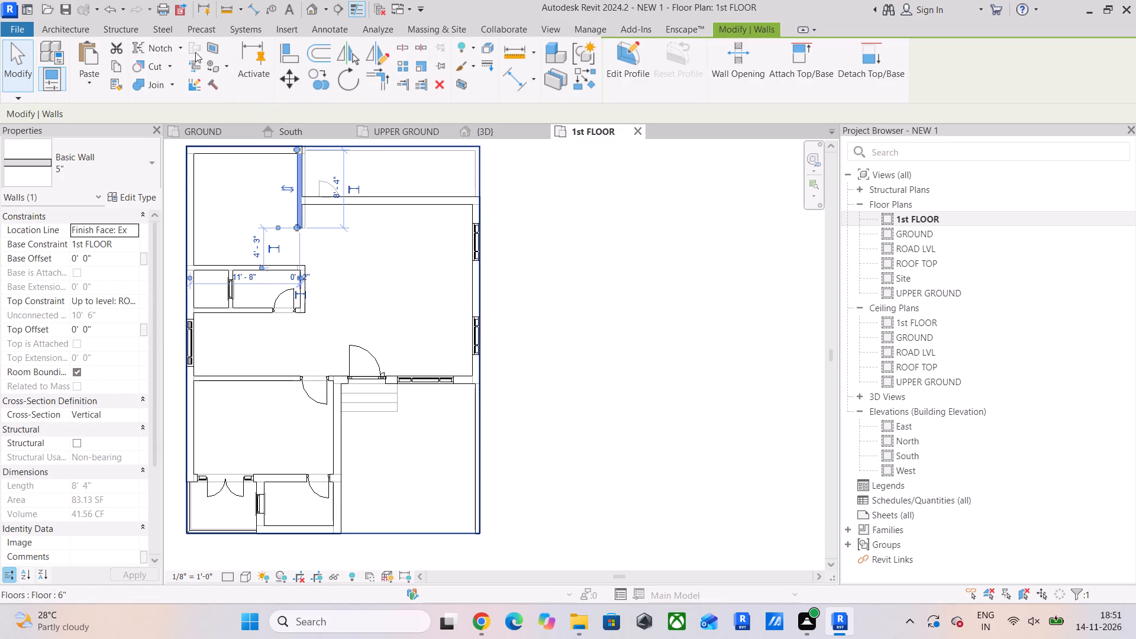
click(577, 85)
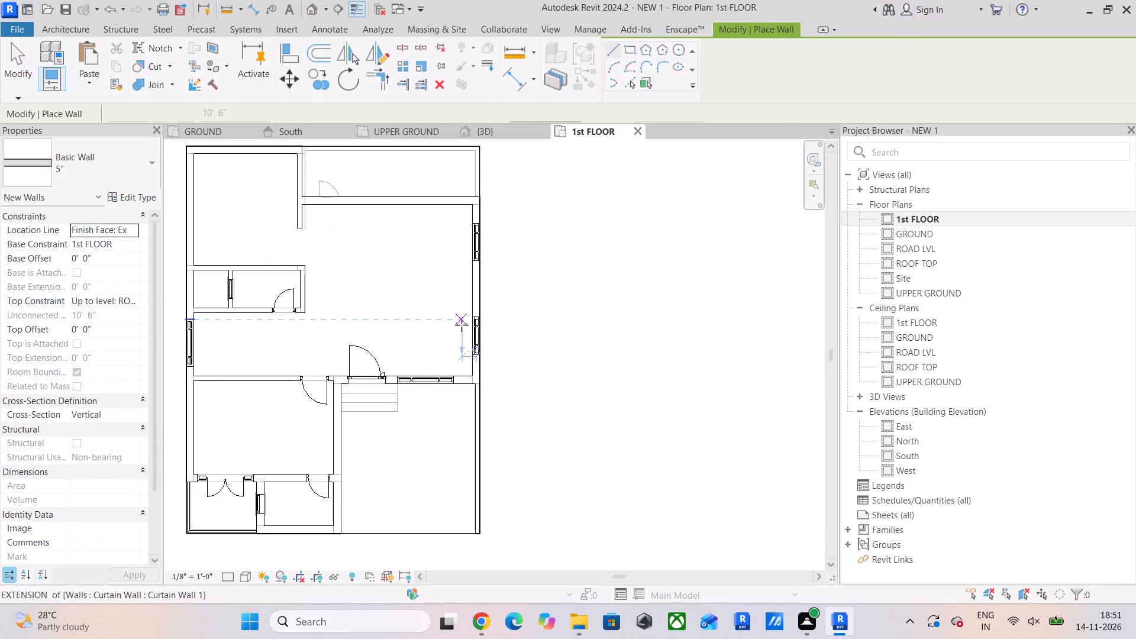
scroll(469, 373, up, 5)
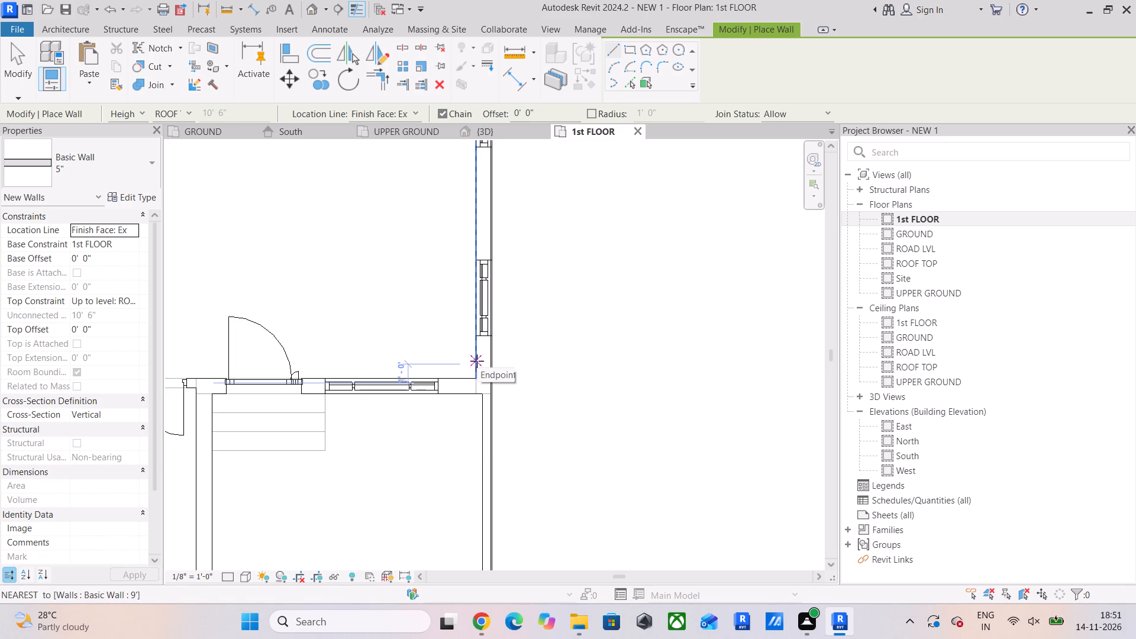
text(10'6")
key(Return)
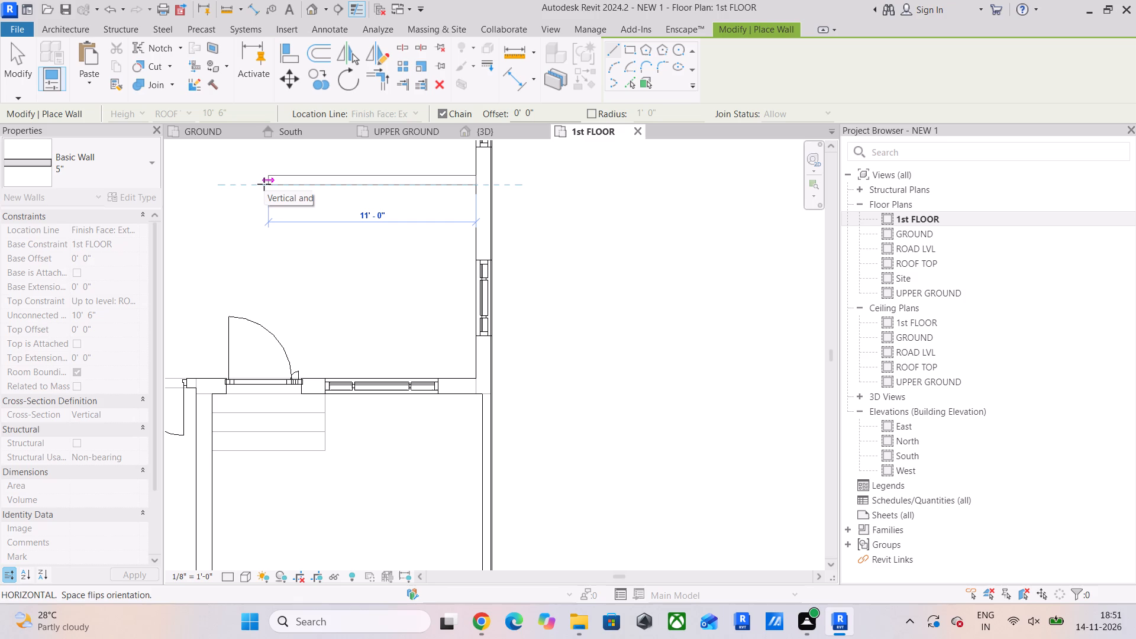
scroll(264, 184, down, 3)
middle_drag(264, 184, 356, 195)
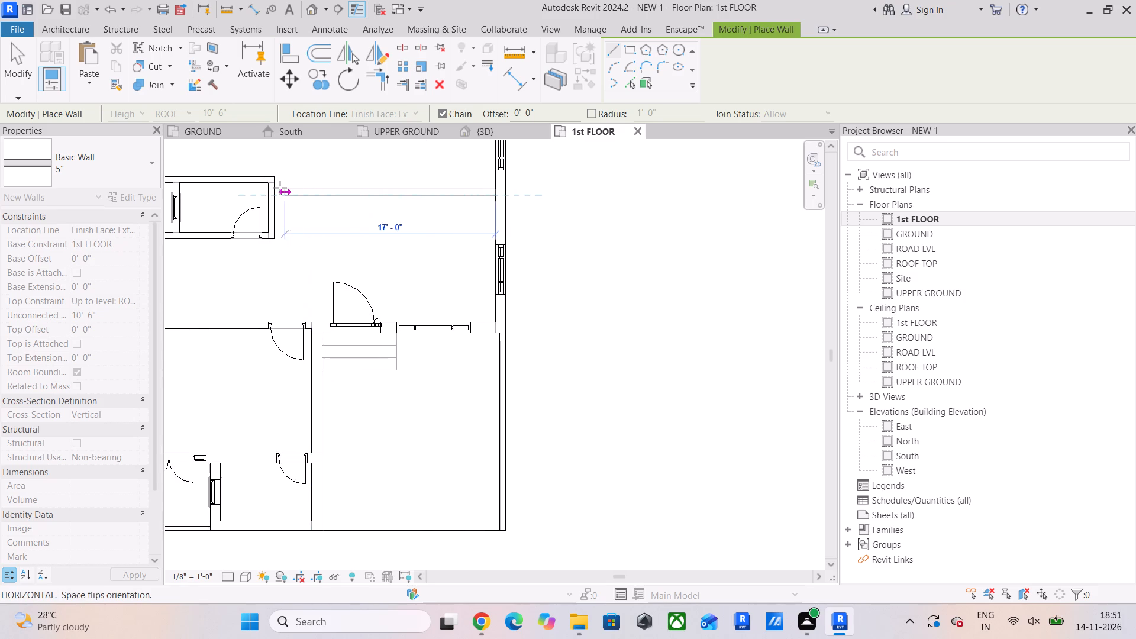
scroll(275, 188, up, 4)
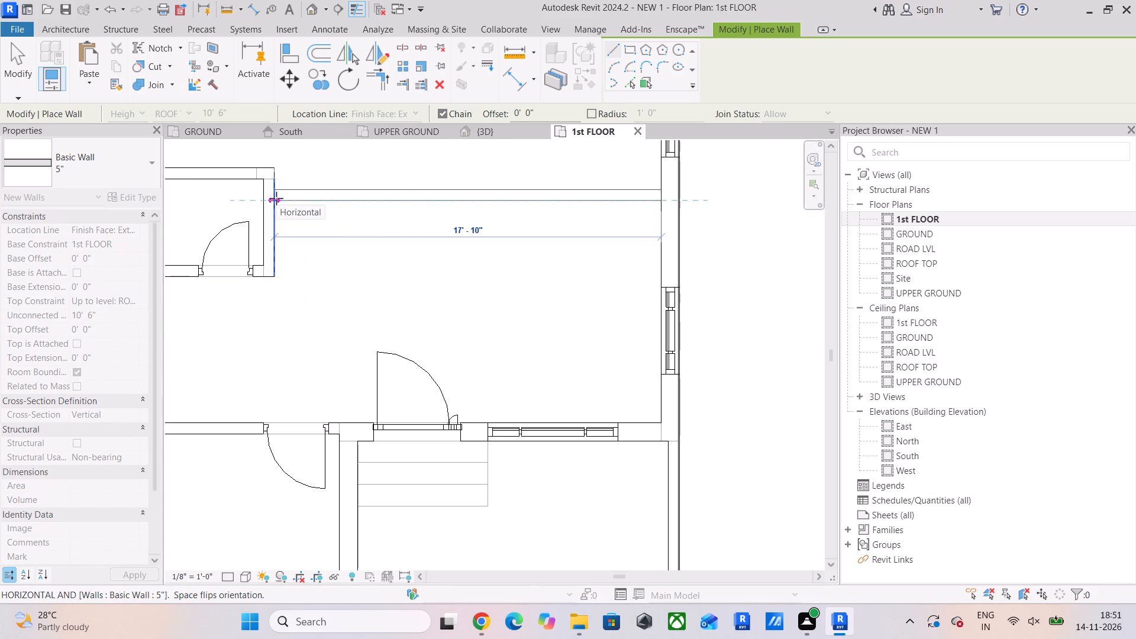
scroll(276, 198, down, 3)
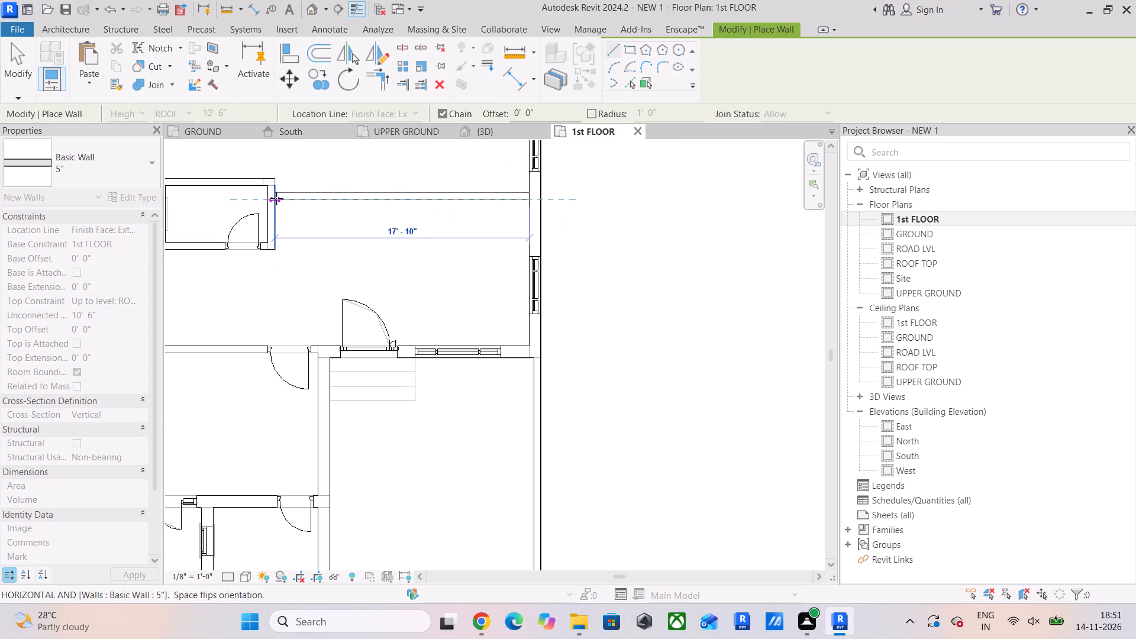
middle_drag(276, 198, 276, 292)
click(276, 293)
key(Escape)
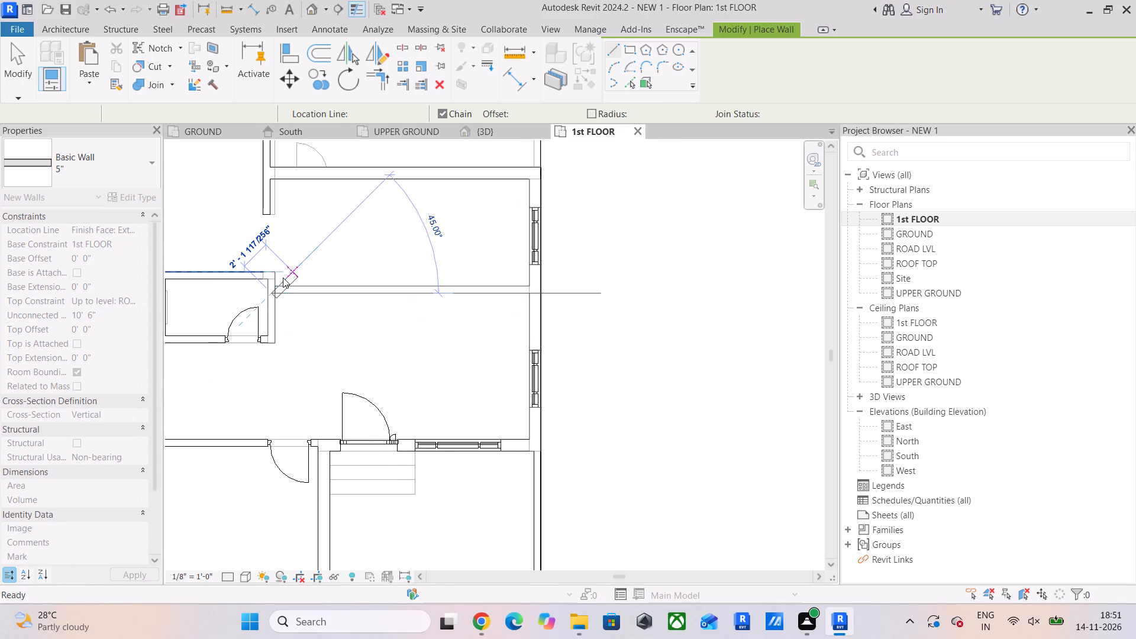
key(Escape)
key(Escape)
Add an aligned dimension across the small room, between the inner faces of its window wall and the opposite 5" wall.
middle_drag(443, 288, 443, 298)
scroll(309, 335, down, 2)
middle_drag(309, 335, 389, 339)
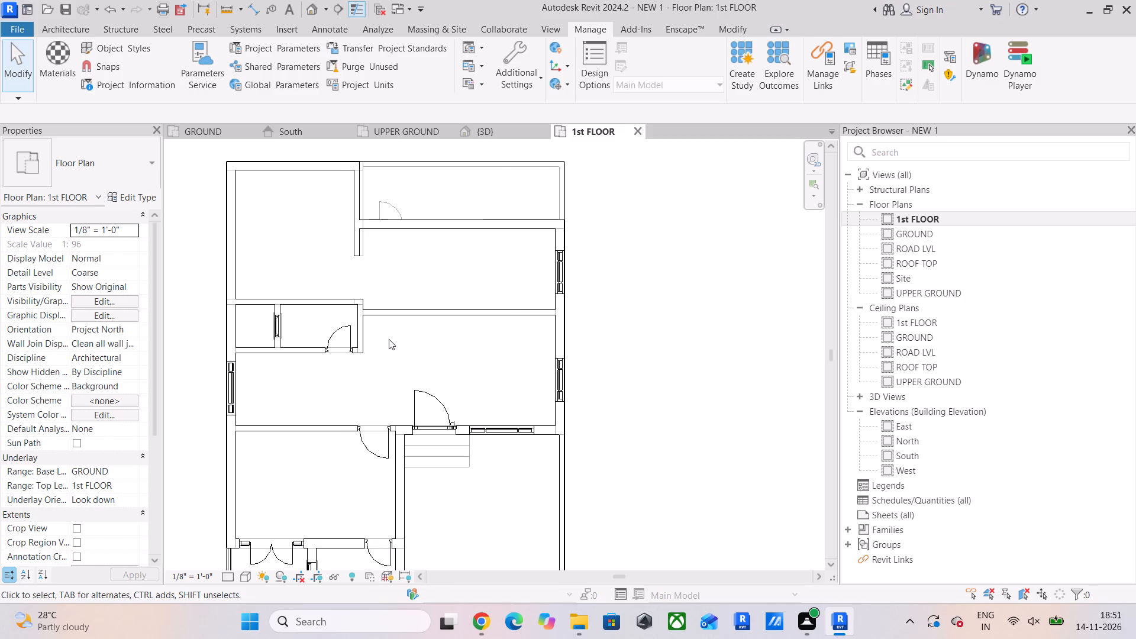
scroll(370, 333, up, 2)
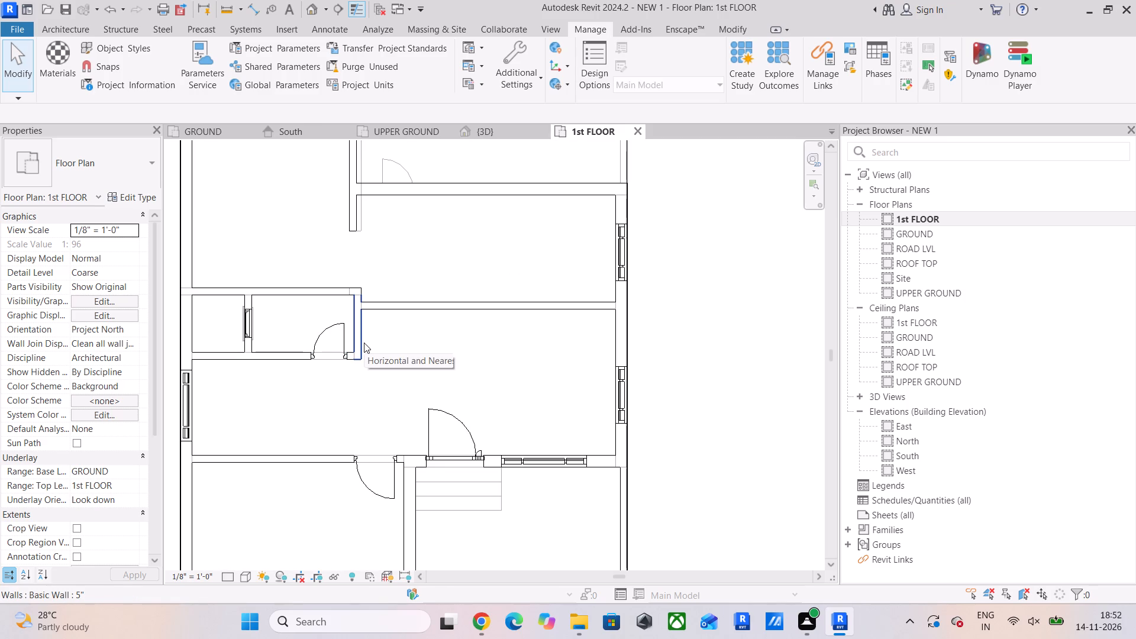
click(364, 343)
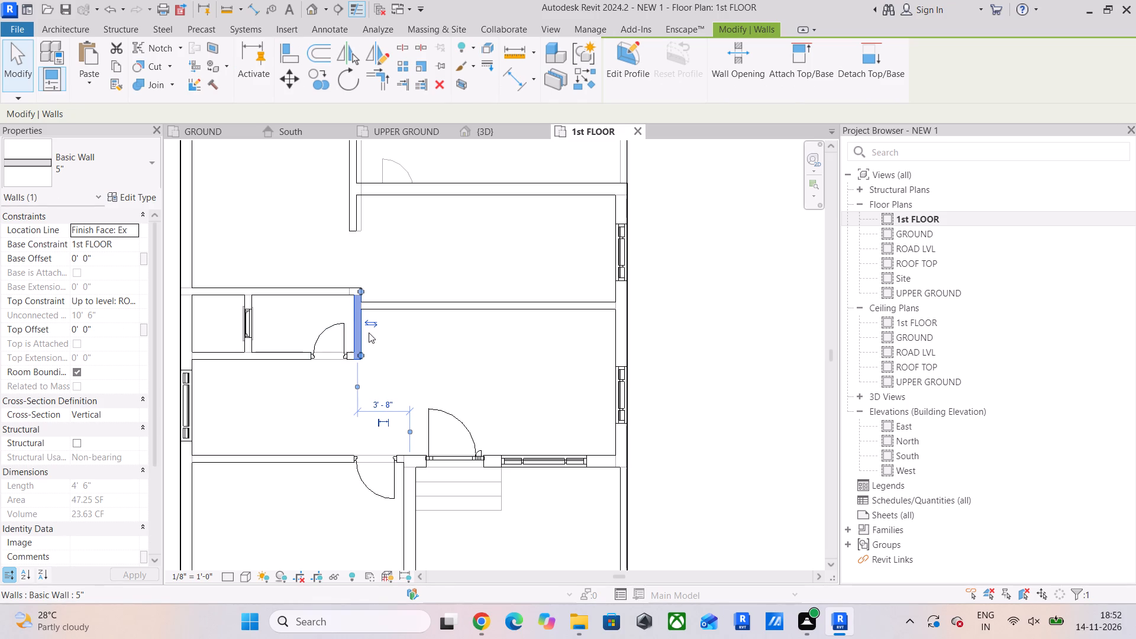
scroll(307, 325, up, 5)
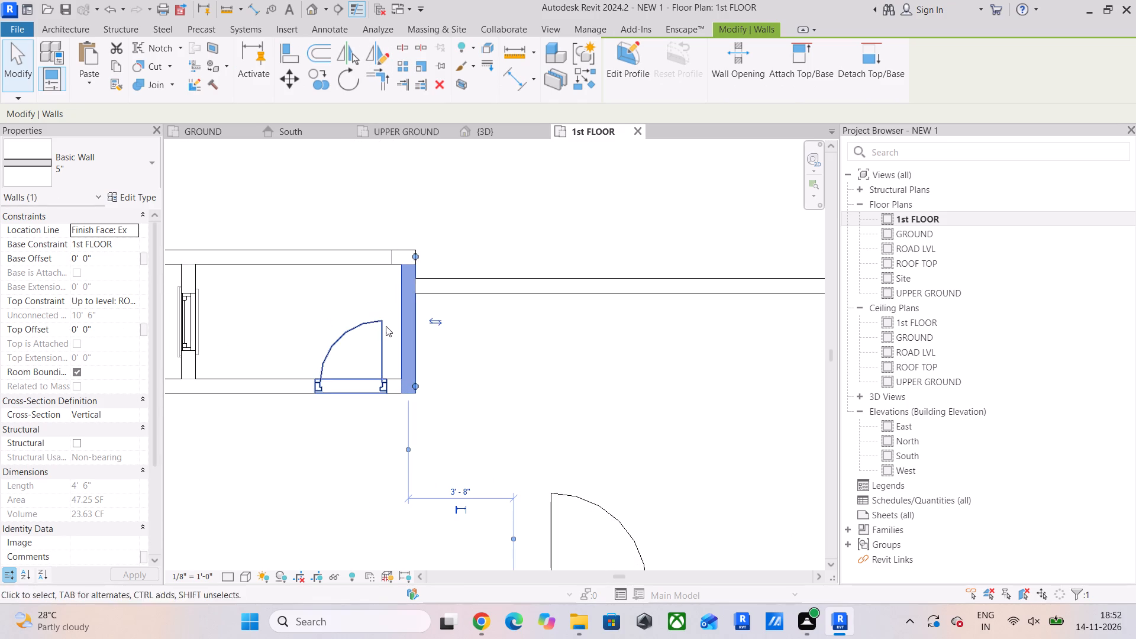
drag(517, 77, 513, 83)
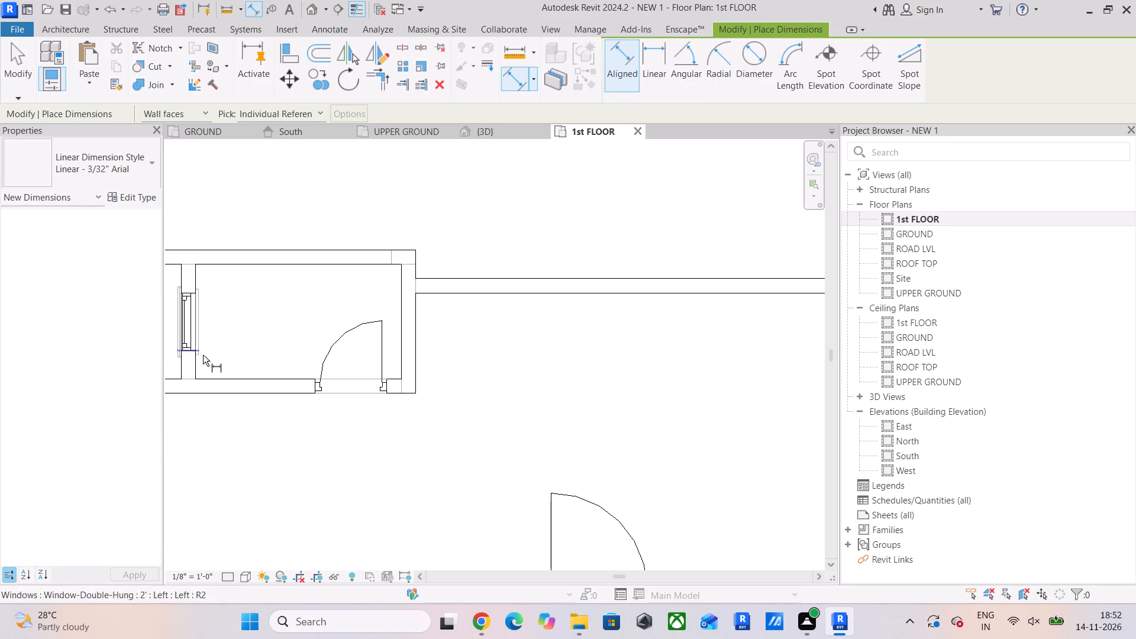
drag(196, 360, 203, 362)
click(405, 343)
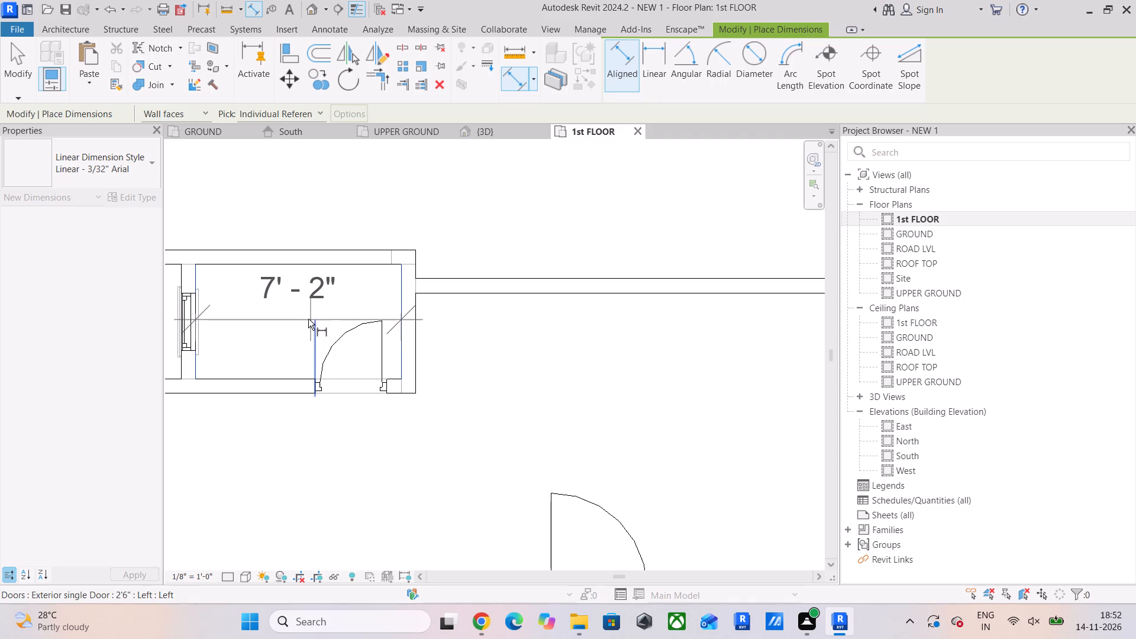
click(292, 311)
key(Escape)
click(414, 338)
key(Escape)
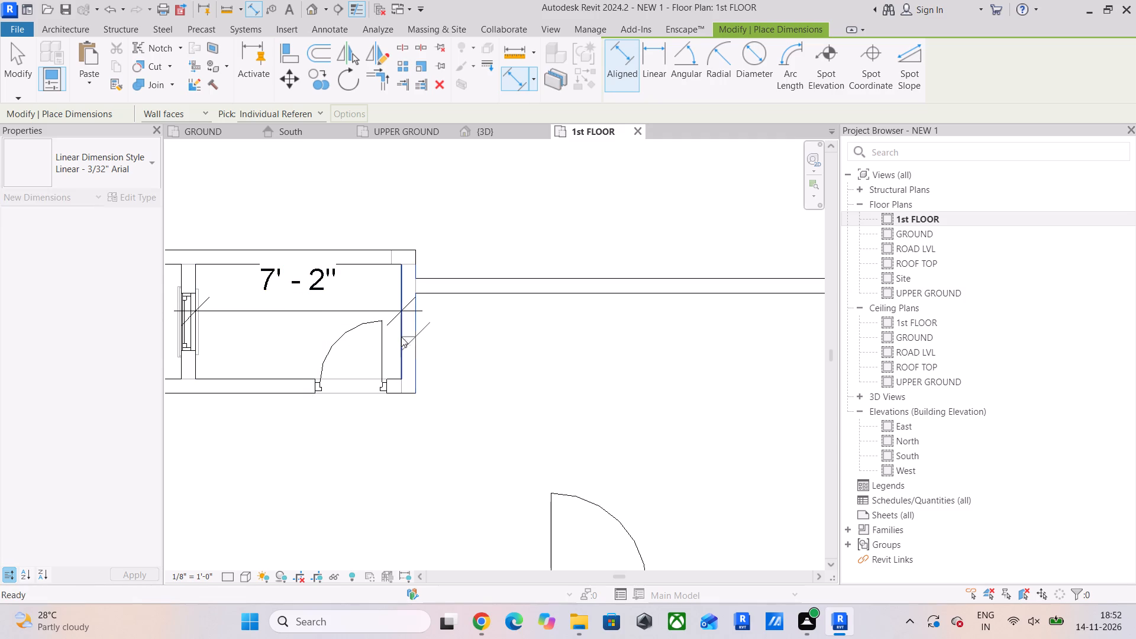
key(Escape)
Set the small room's clear width to 3'10" by moving its 5" end wall, deleting the 2'6" door instance in conflict.
click(410, 338)
click(293, 287)
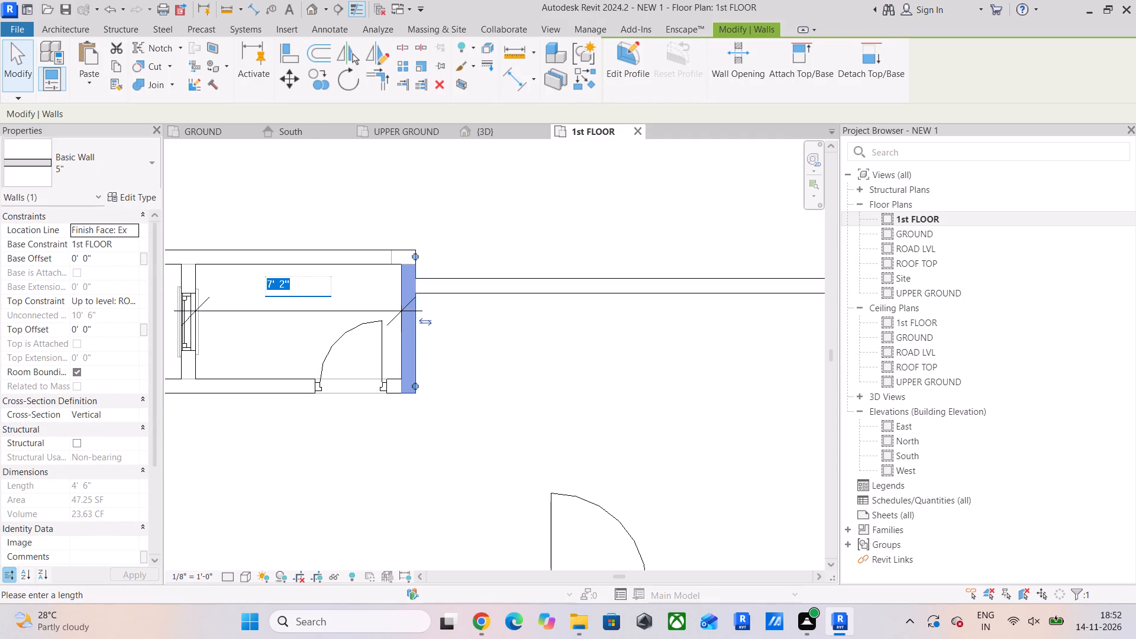
text(3')
text(10")
key(Return)
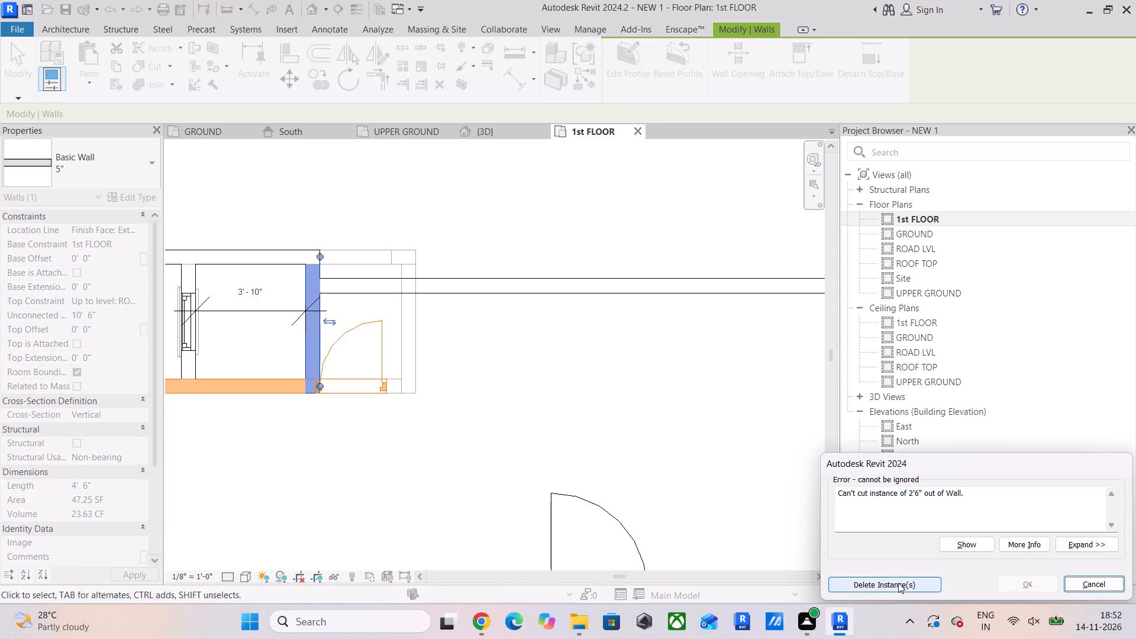
click(898, 583)
Delete the aligned dimension inside the small room.
middle_drag(464, 406, 564, 438)
scroll(416, 412, down, 3)
middle_drag(430, 416, 440, 424)
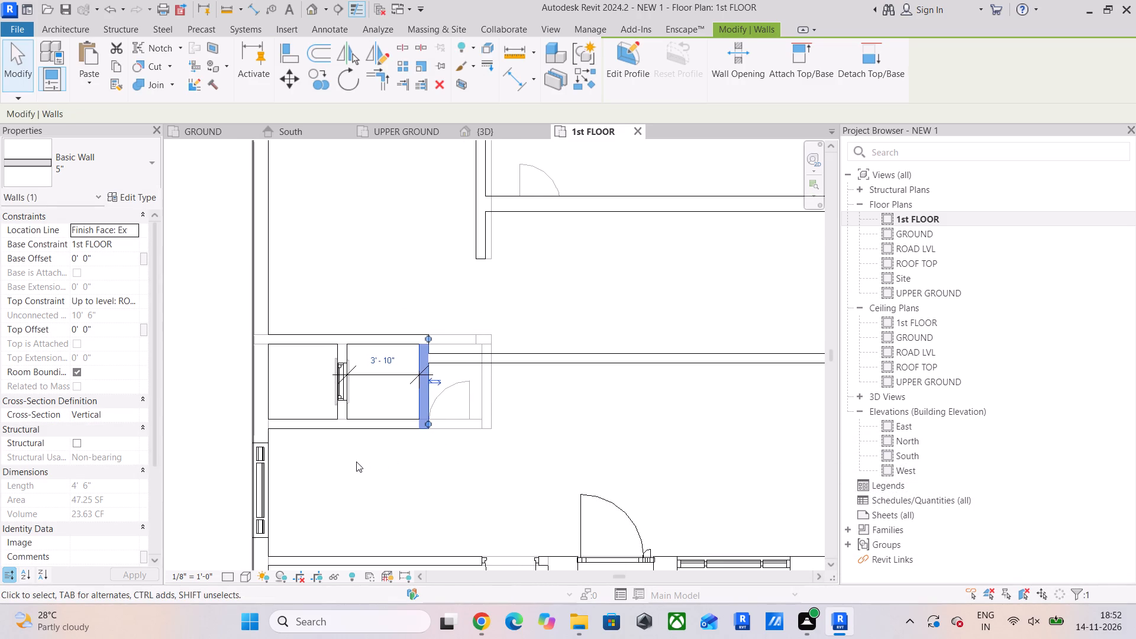
click(317, 468)
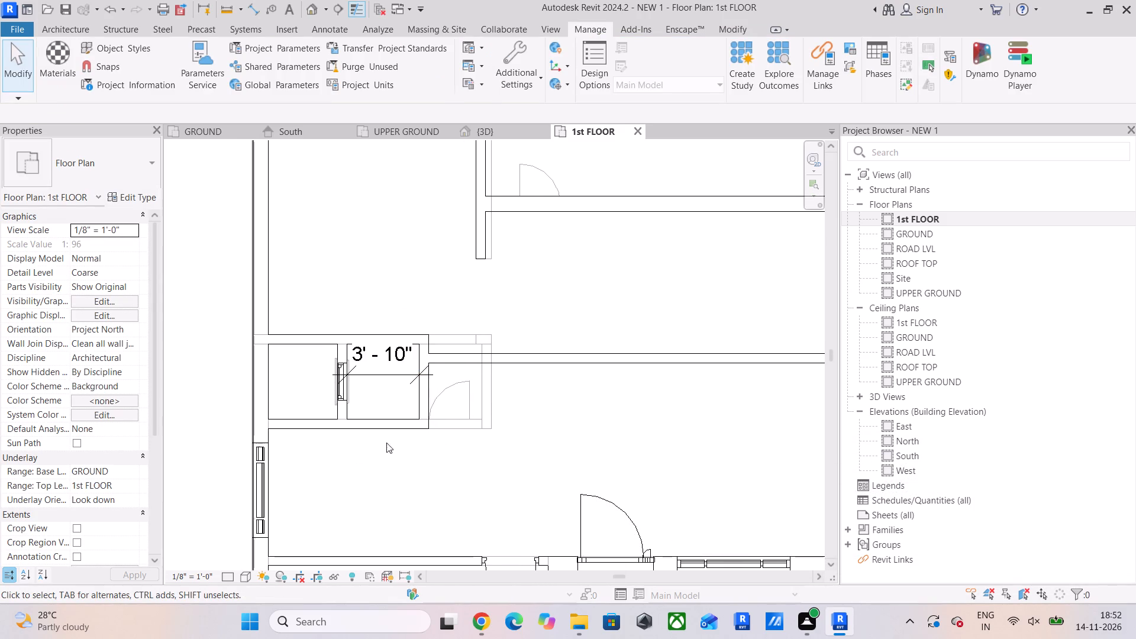
scroll(402, 369, up, 4)
click(397, 379)
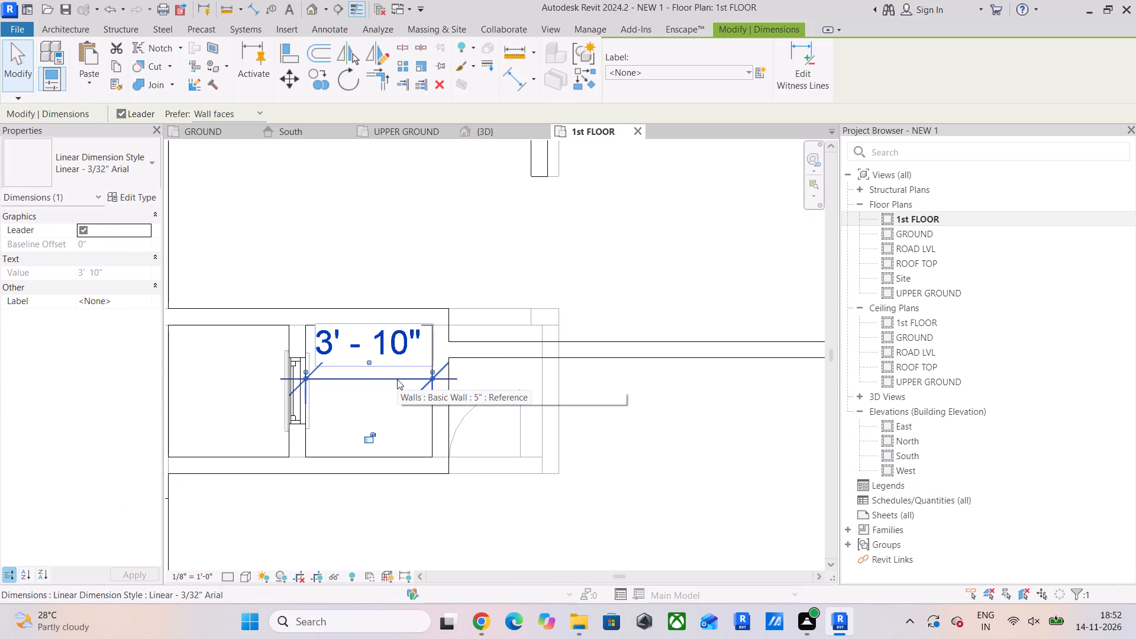
key(Delete)
Trim/extend the wall behind the small room and the short 5" wall beside the balcony to a corner, unjoining the conflicting elements.
scroll(426, 392, down, 4)
middle_drag(450, 392, 435, 384)
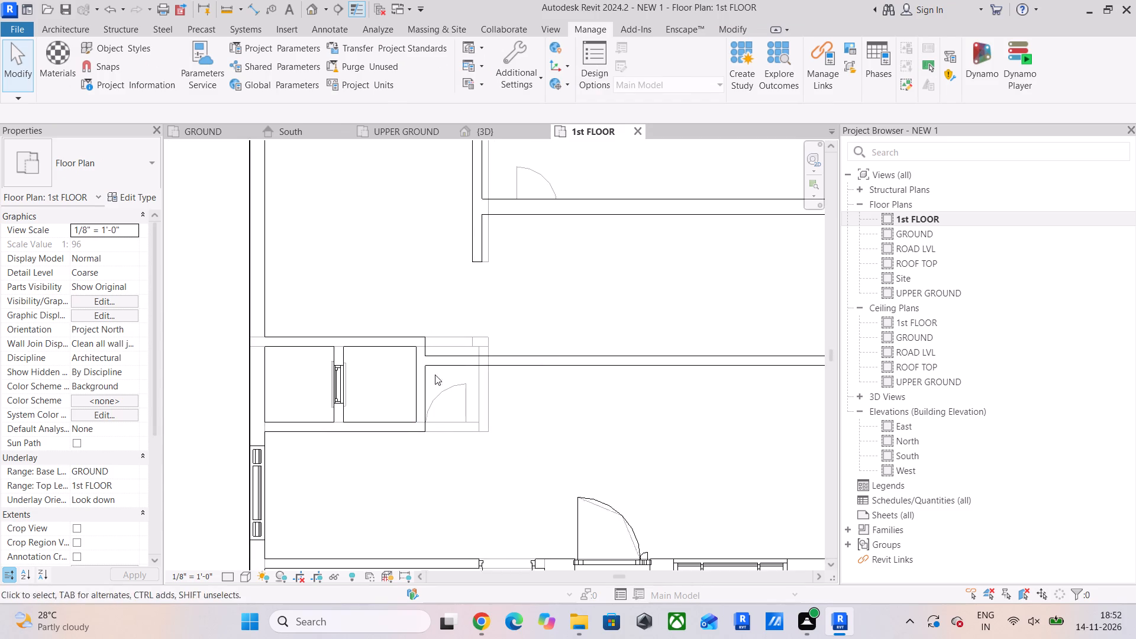
scroll(544, 319, down, 5)
middle_drag(542, 325, 489, 349)
scroll(441, 334, up, 5)
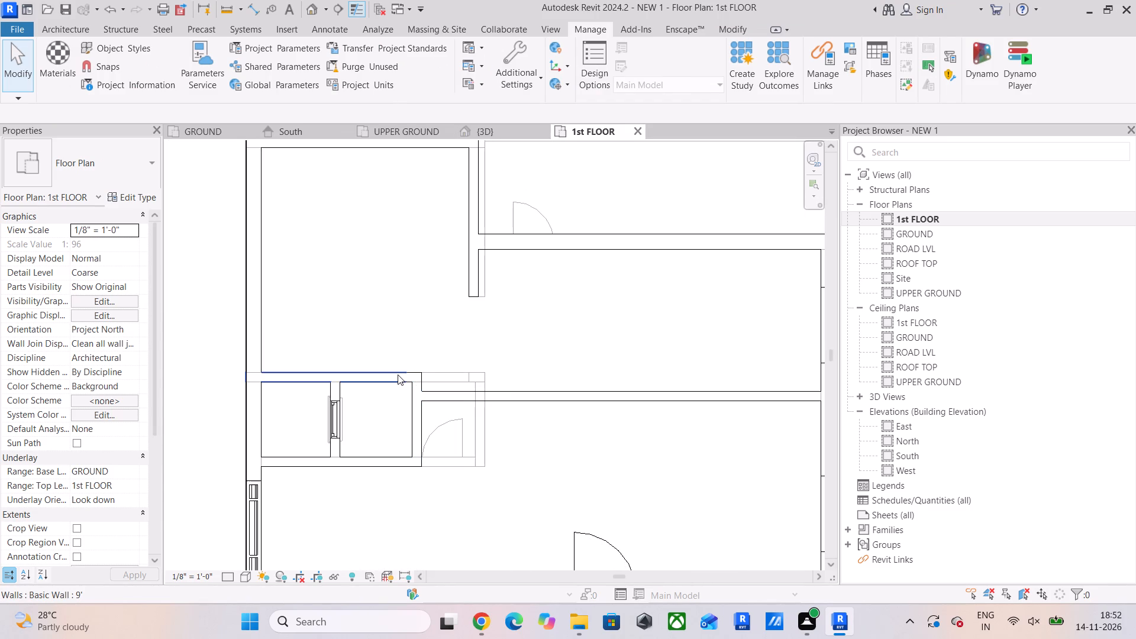
scroll(398, 375, down, 4)
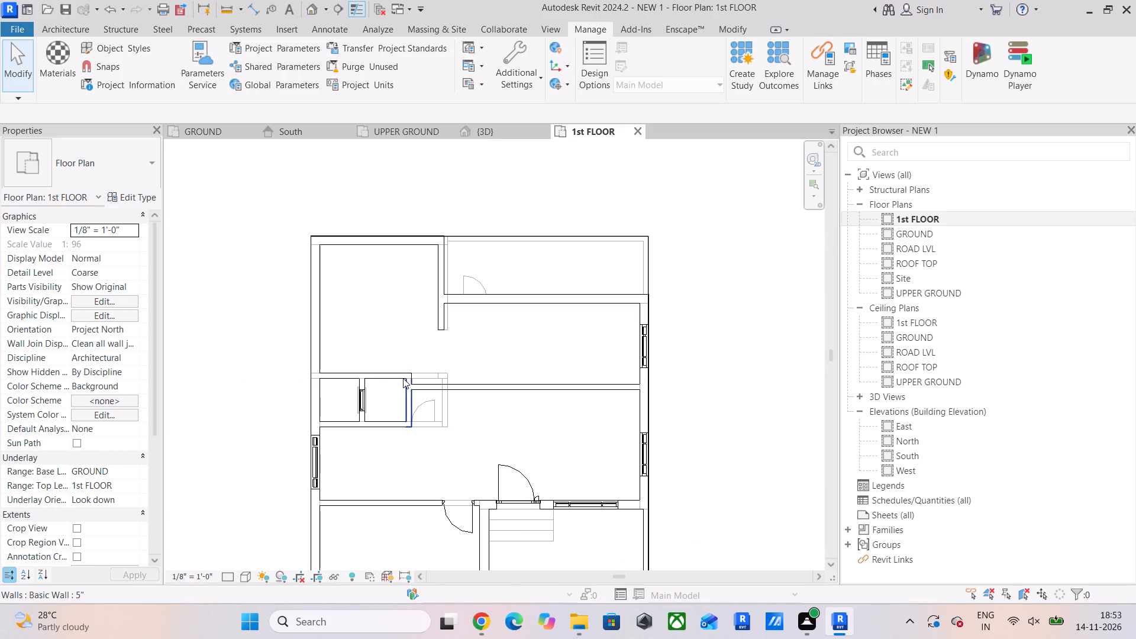
scroll(403, 379, up, 4)
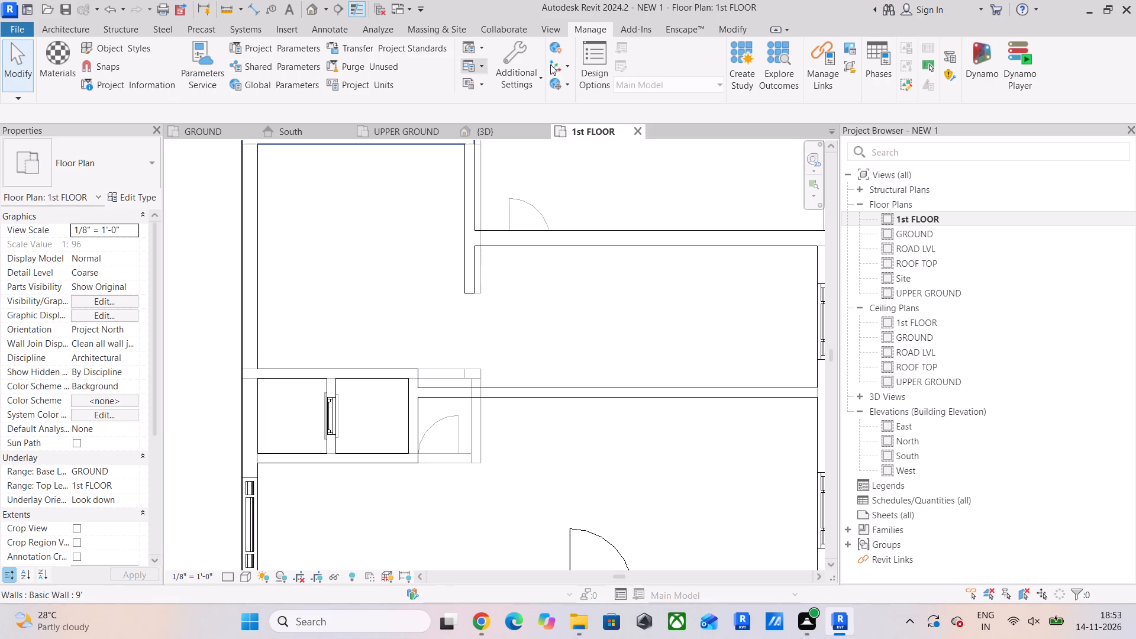
click(728, 30)
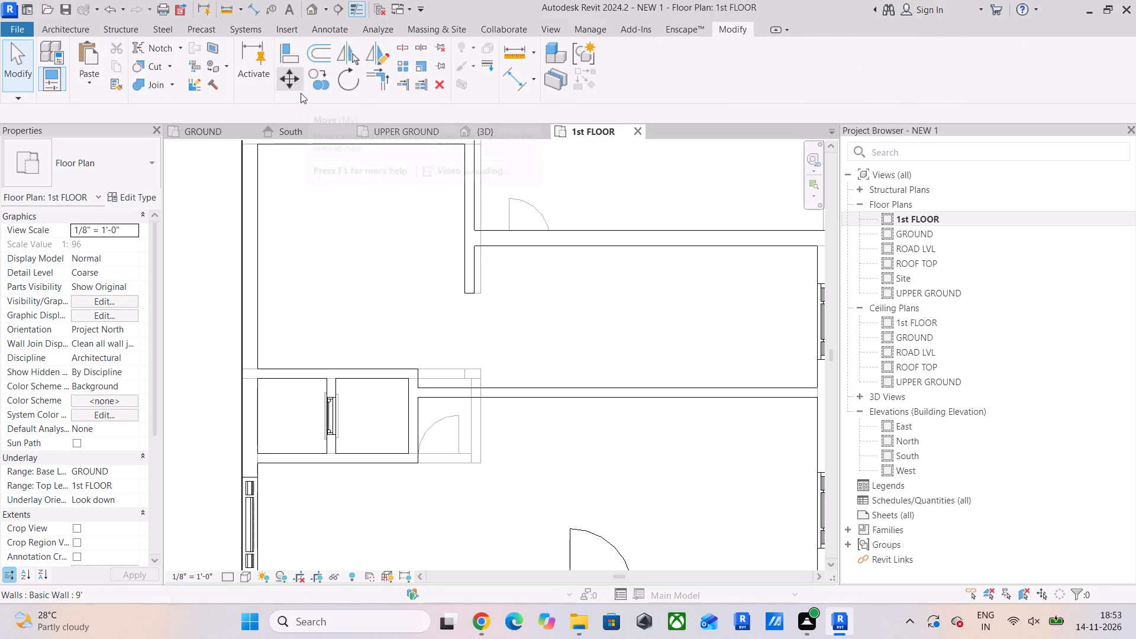
click(383, 80)
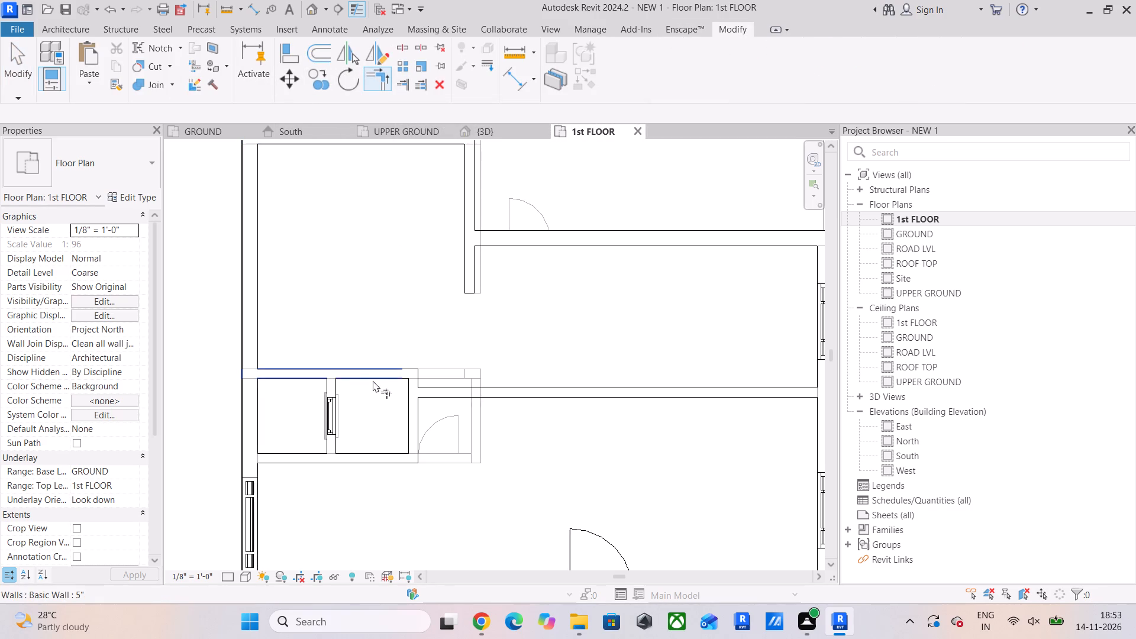
click(373, 376)
click(461, 289)
middle_drag(448, 293, 429, 306)
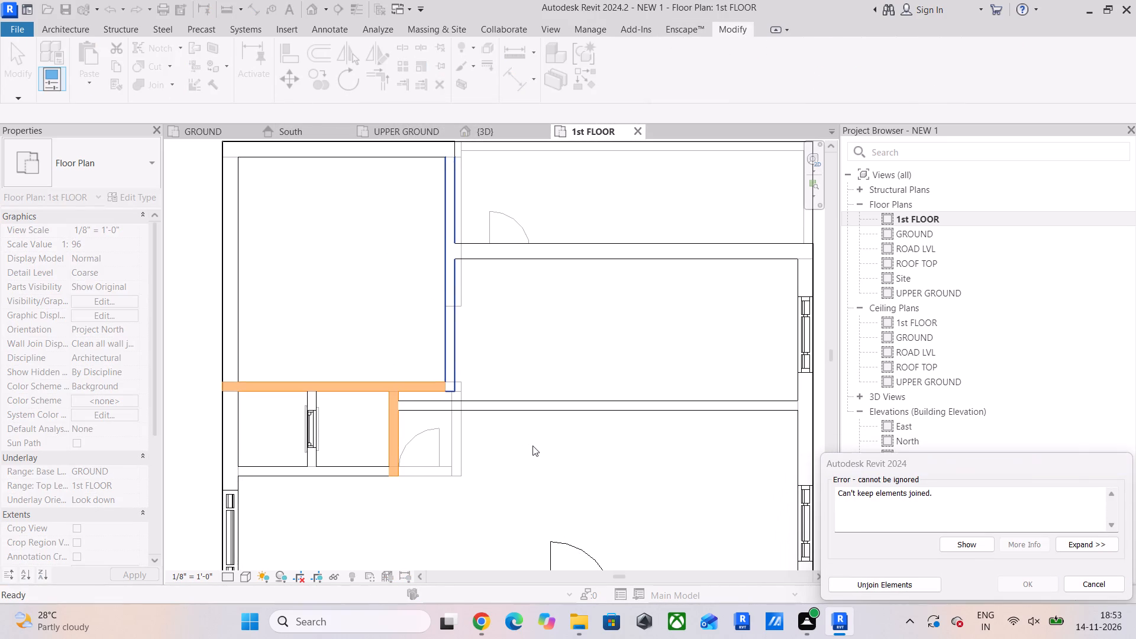
click(894, 587)
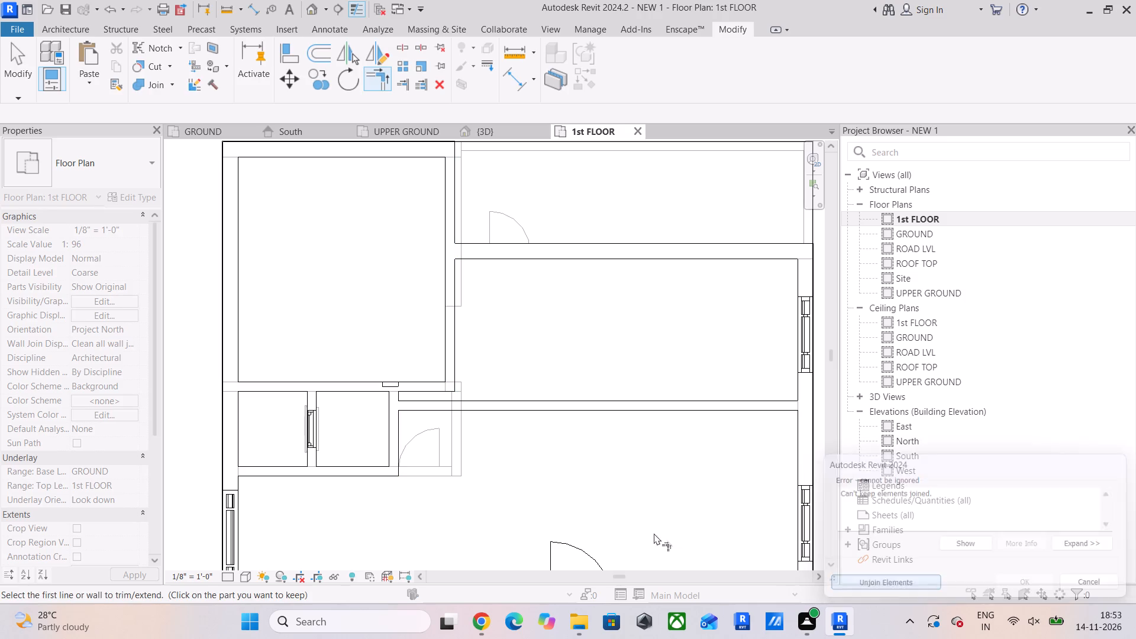
Delete the tiny leftover wall piece at the top of the small room's end wall.
scroll(382, 394, up, 4)
key(Escape)
key(Escape)
click(395, 377)
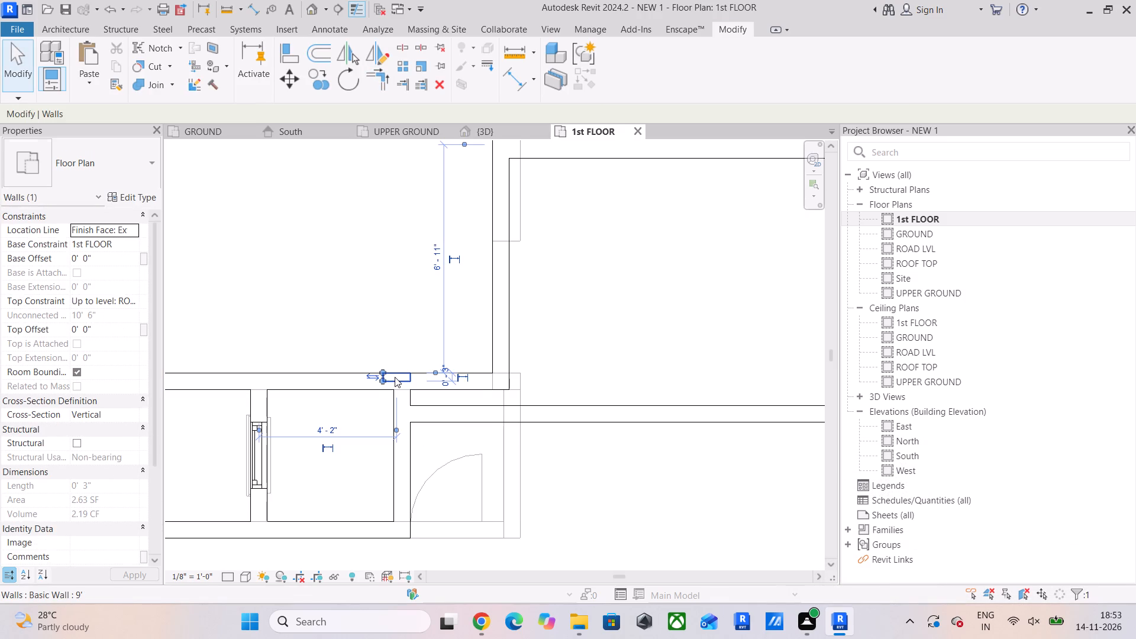
key(Delete)
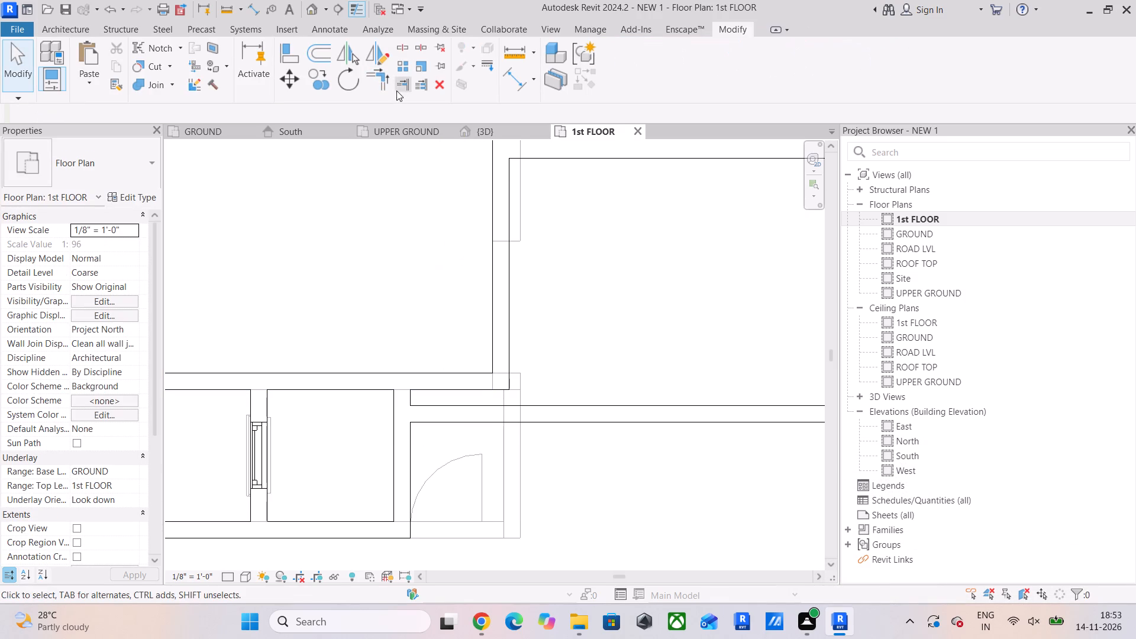
Add an aligned dimension across the clear width of the small room, between its window wall and its 5" end wall.
click(512, 74)
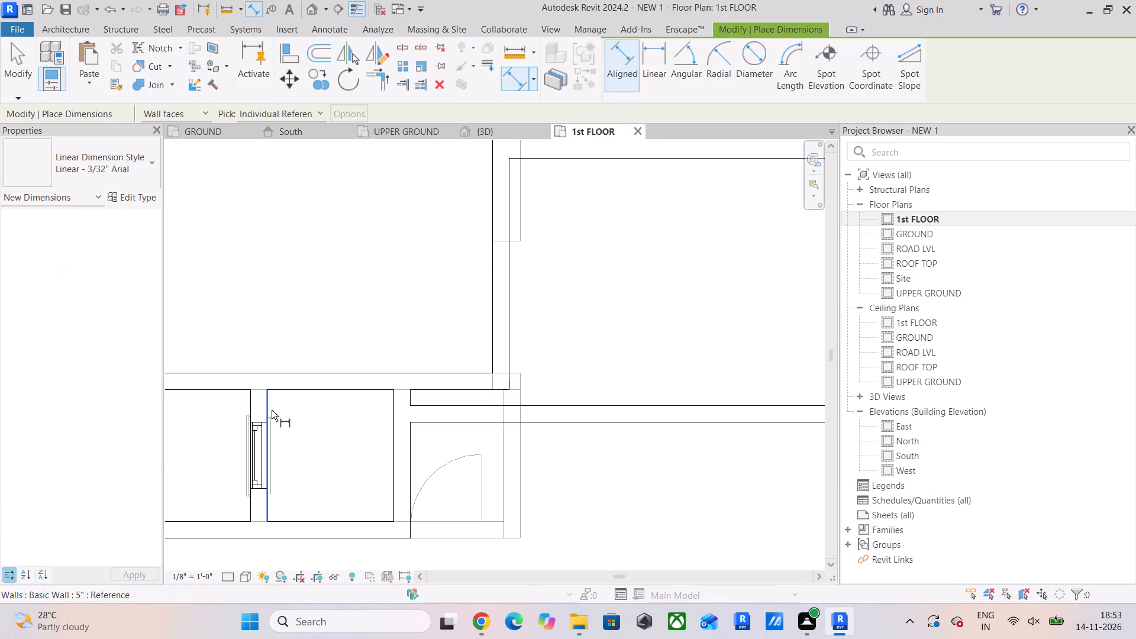
click(272, 410)
drag(390, 421, 385, 428)
click(341, 454)
key(Escape)
key(Escape)
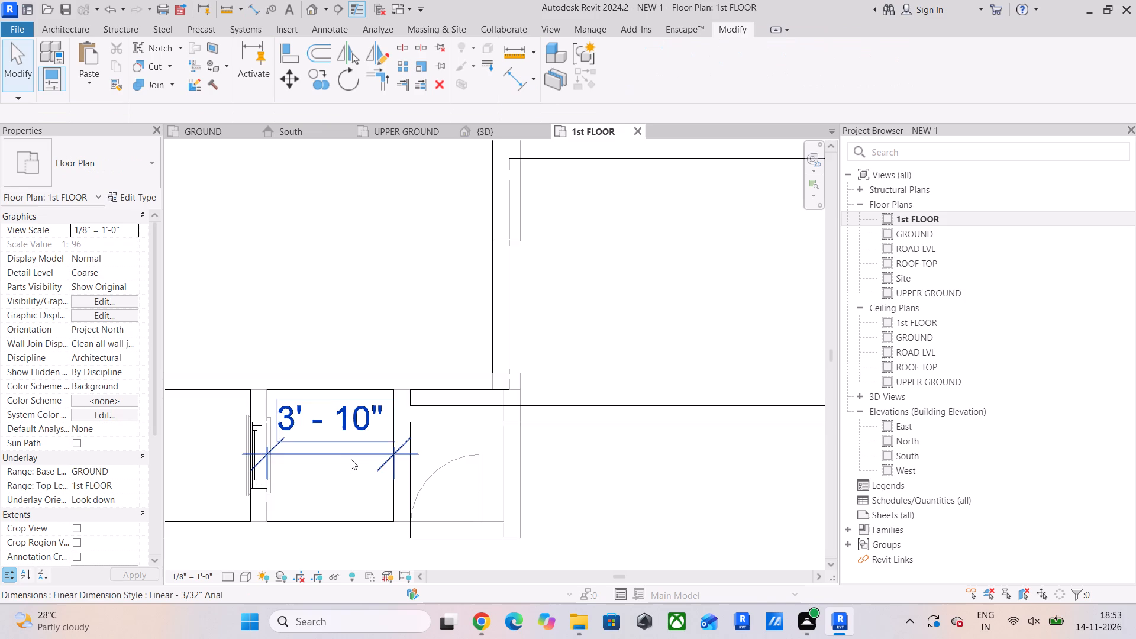
Extend the 5" wall beside the large upper-left room down to the long horizontal 5" wall, making it 13'7" long.
scroll(351, 459, down, 6)
middle_drag(418, 473, 350, 499)
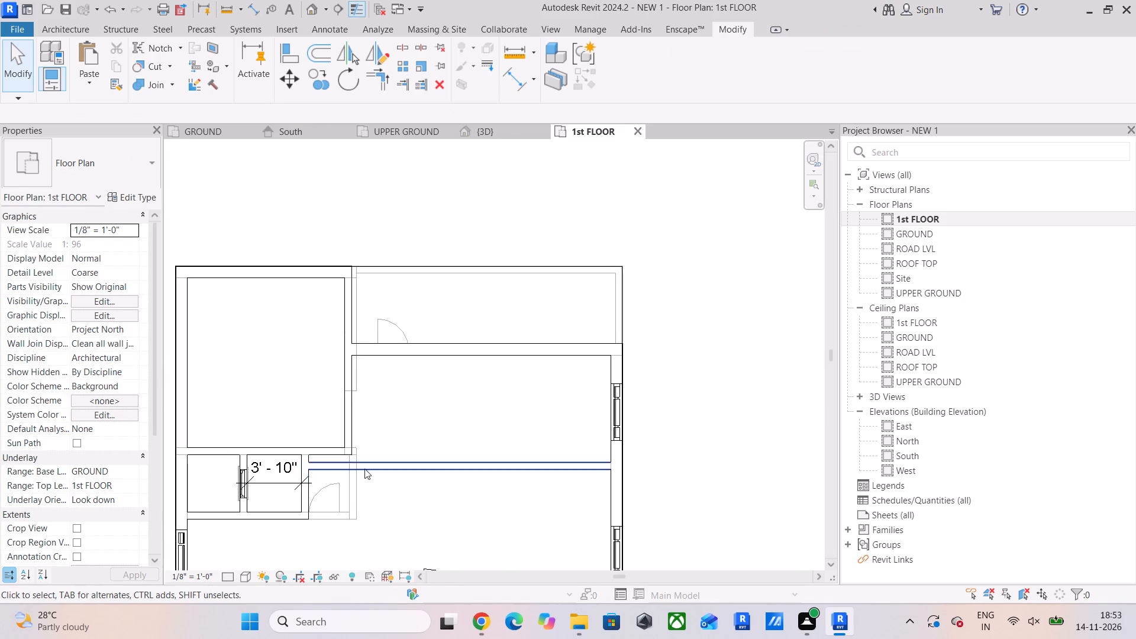
scroll(367, 394, up, 3)
scroll(435, 482, down, 1)
middle_drag(435, 482, 434, 469)
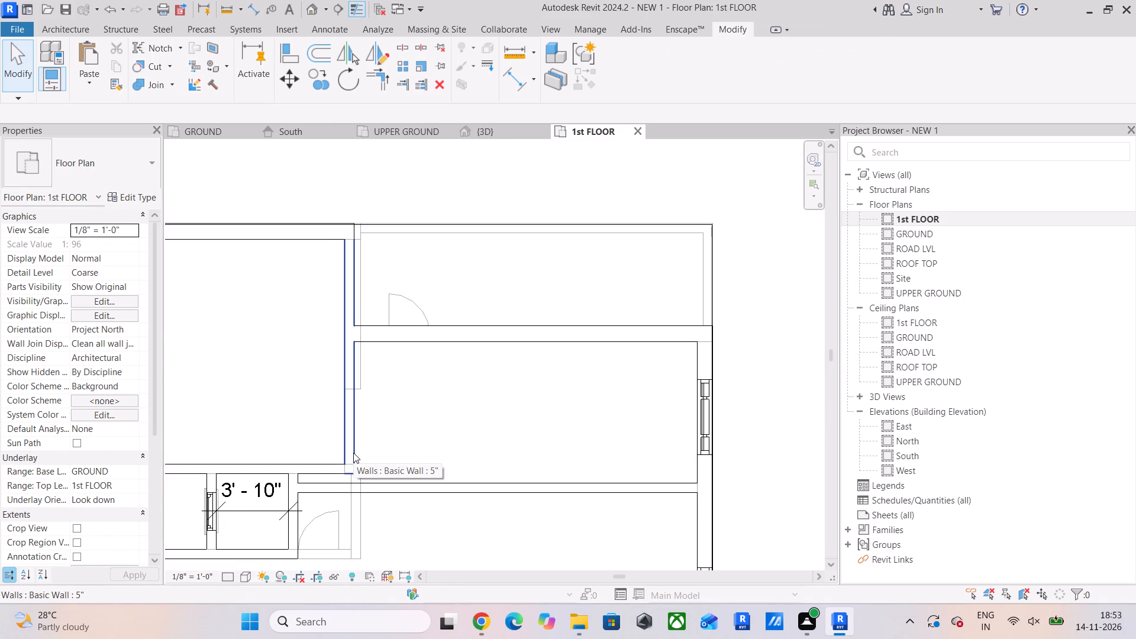
click(353, 453)
scroll(357, 472, up, 5)
drag(331, 462, 331, 480)
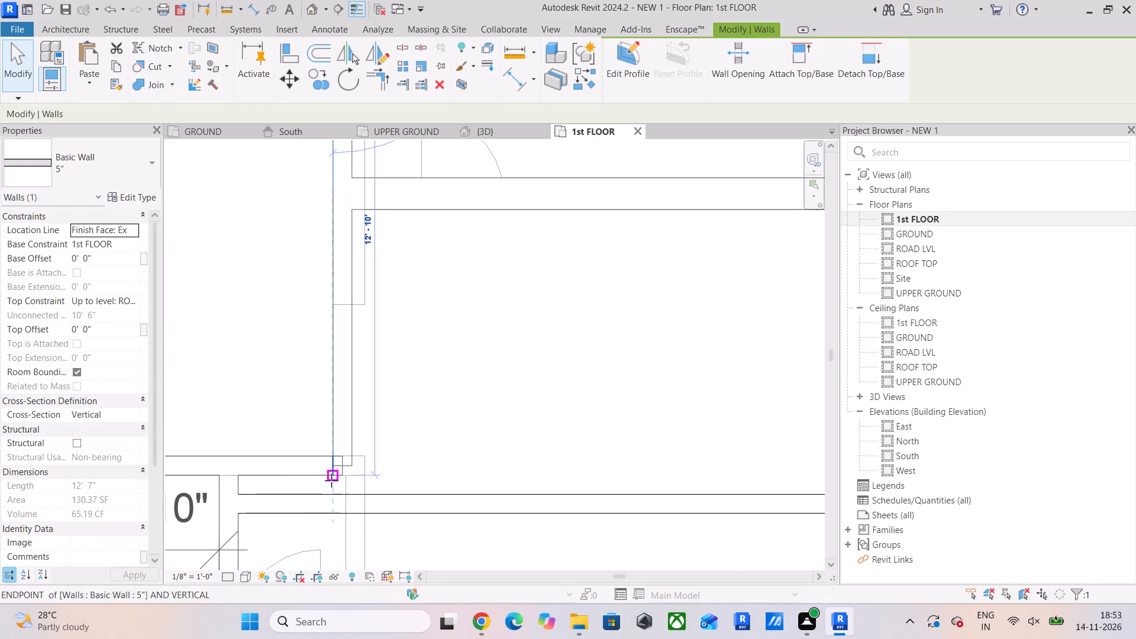
drag(331, 480, 333, 492)
middle_drag(333, 492, 366, 409)
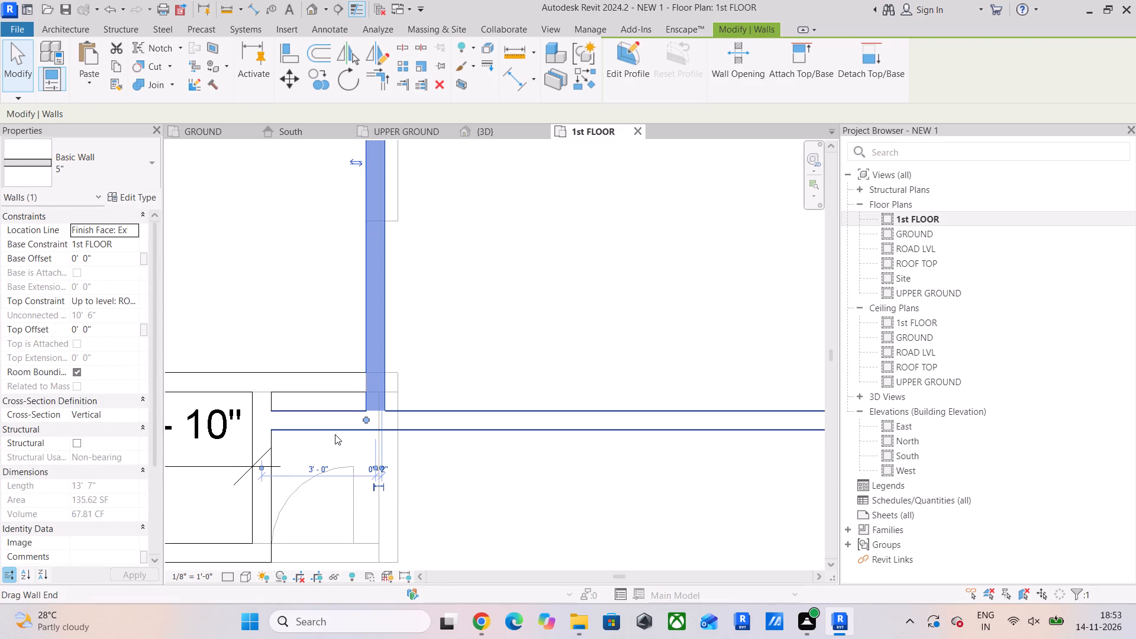
Shorten the long horizontal 5" wall to end at the extended vertical wall, making it 18'10" long.
click(315, 435)
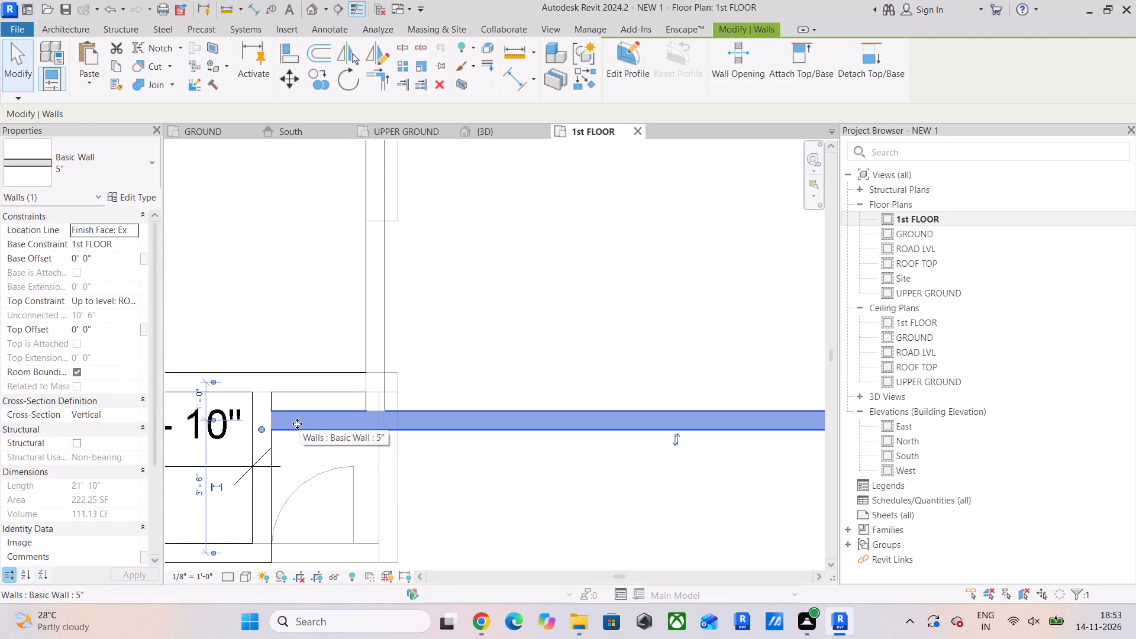
drag(261, 430, 377, 429)
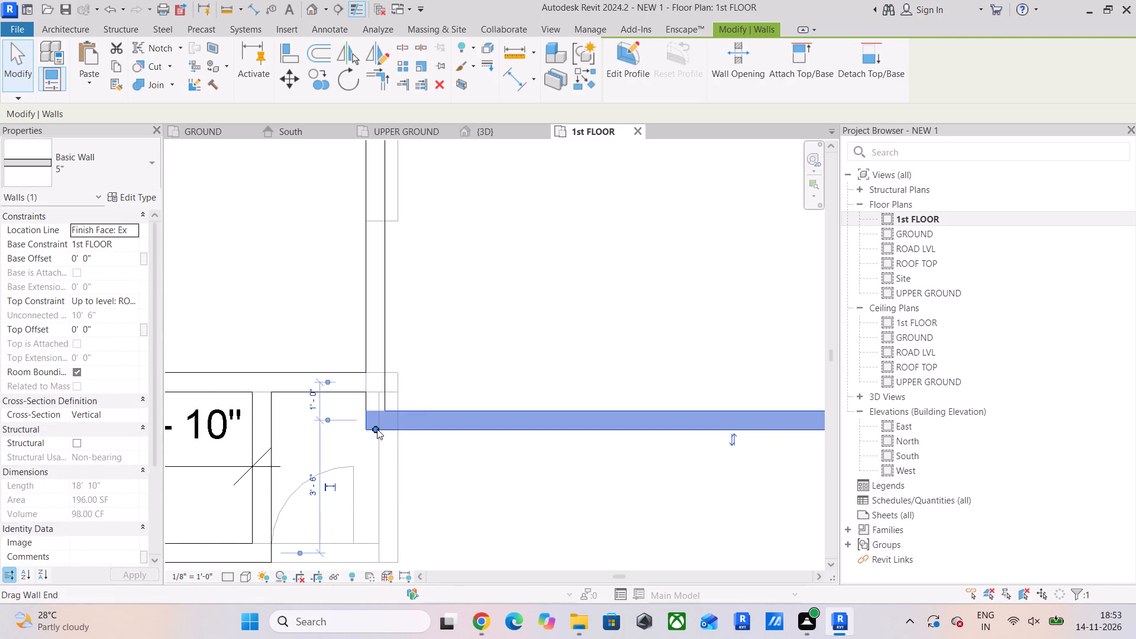
click(512, 321)
Add an aligned dimension across the room below the balcony, between its horizontal 5" wall and the balcony-side wall.
scroll(512, 320, down, 4)
middle_drag(521, 326, 514, 294)
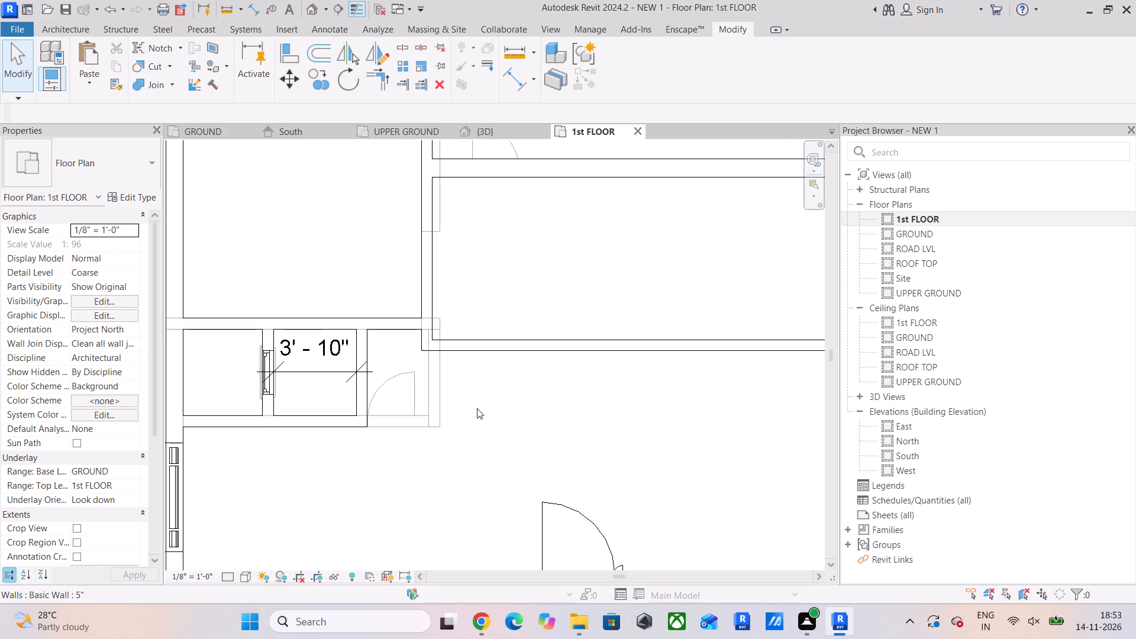
scroll(477, 408, down, 2)
middle_drag(481, 408, 447, 439)
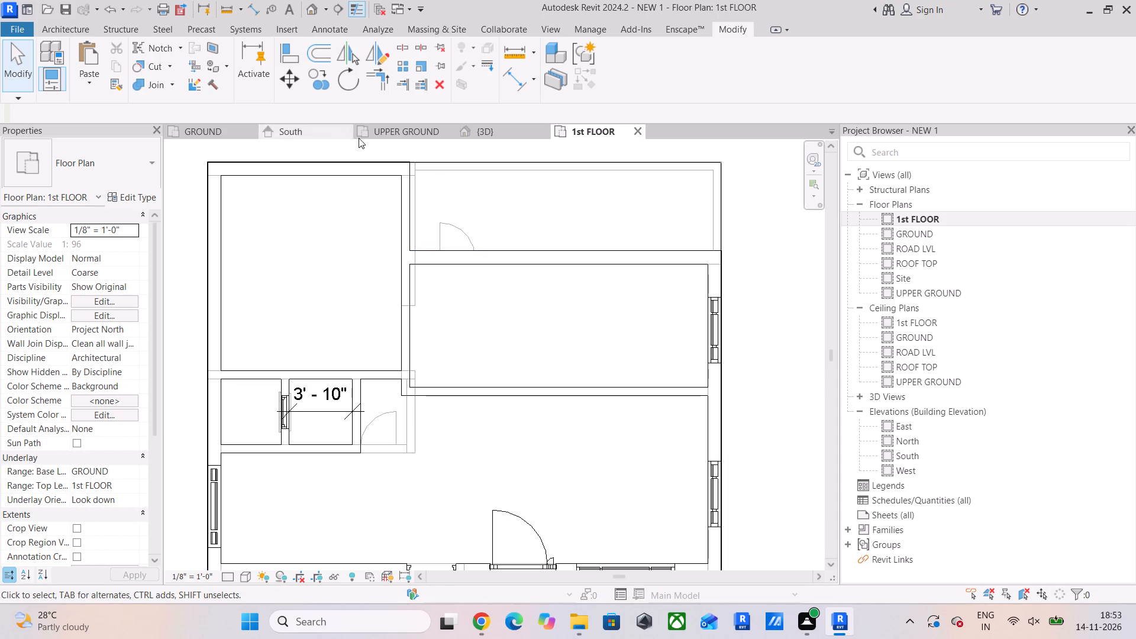
middle_drag(573, 369, 497, 390)
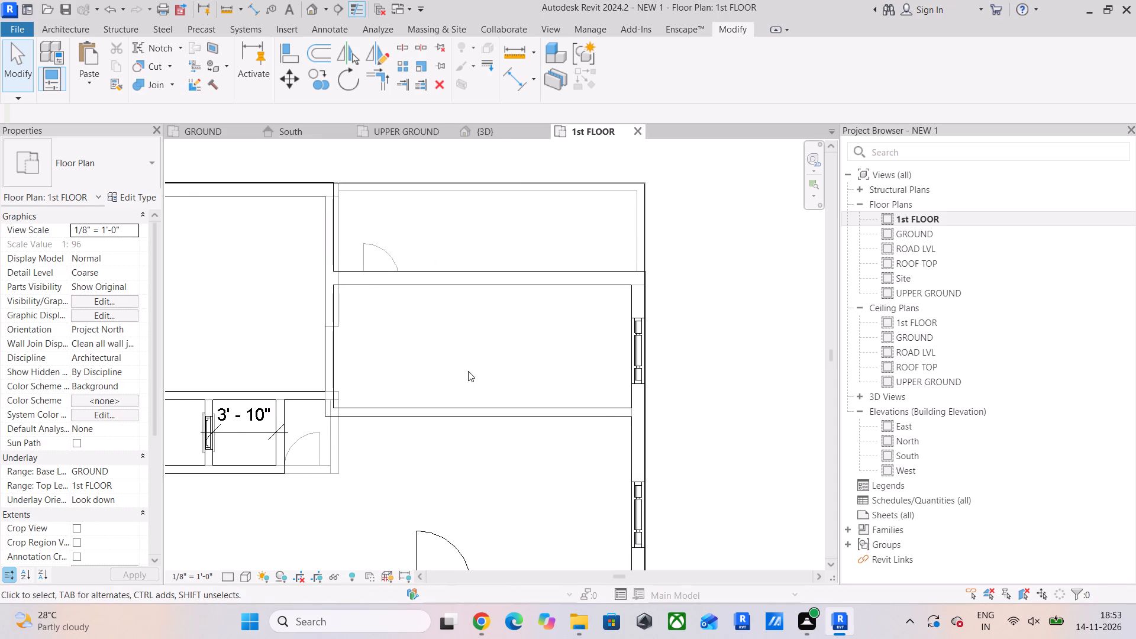
middle_drag(466, 372, 465, 392)
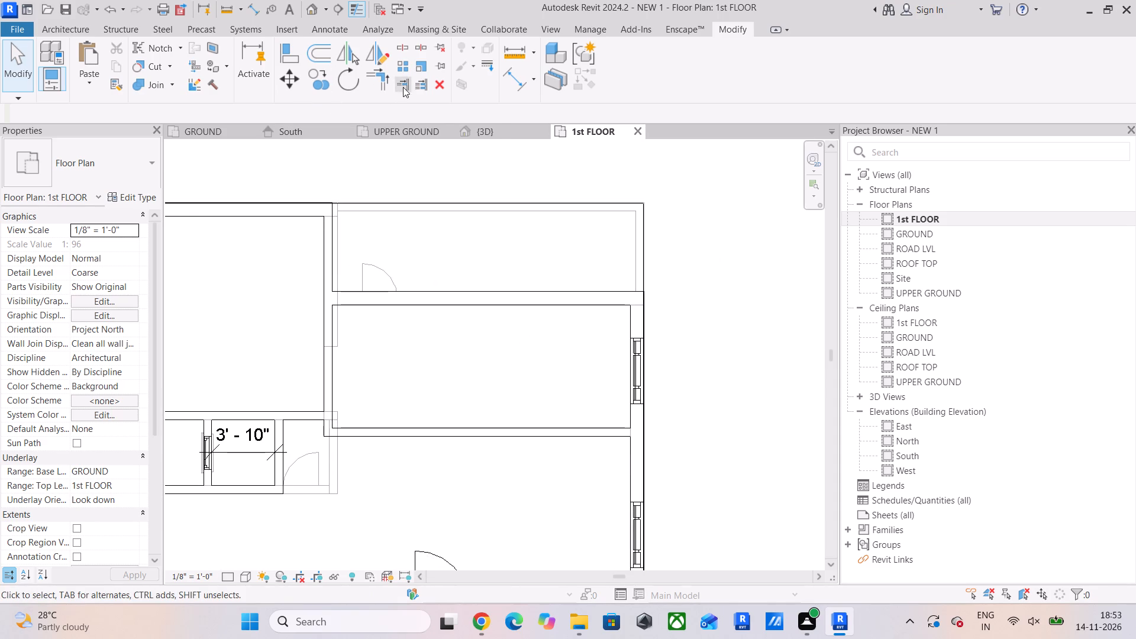
click(521, 78)
click(511, 423)
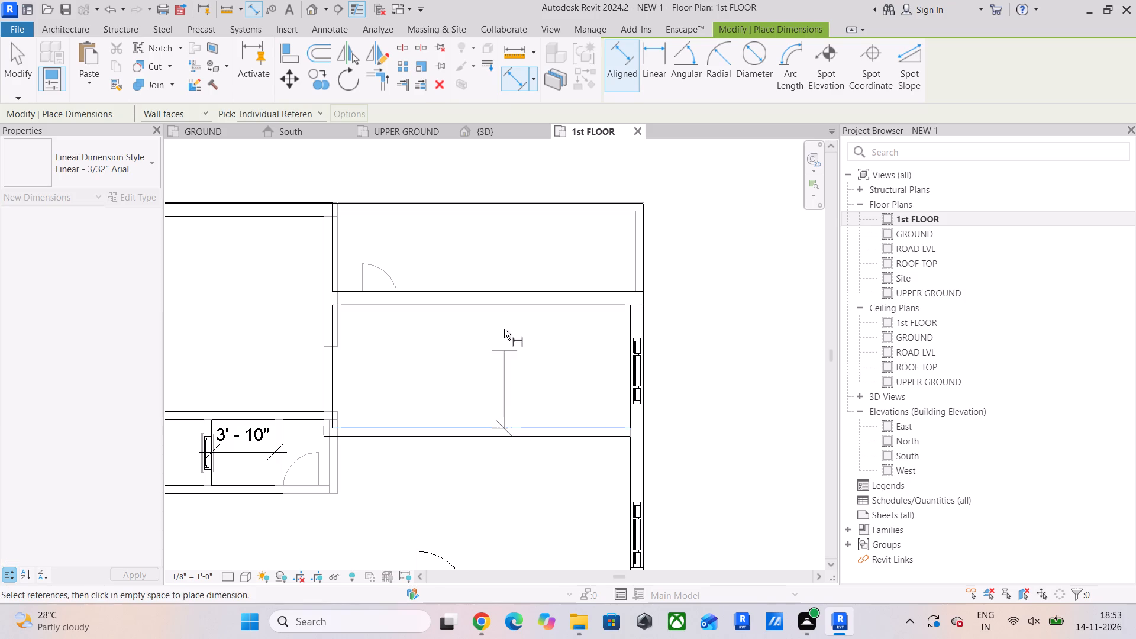
click(508, 307)
click(476, 343)
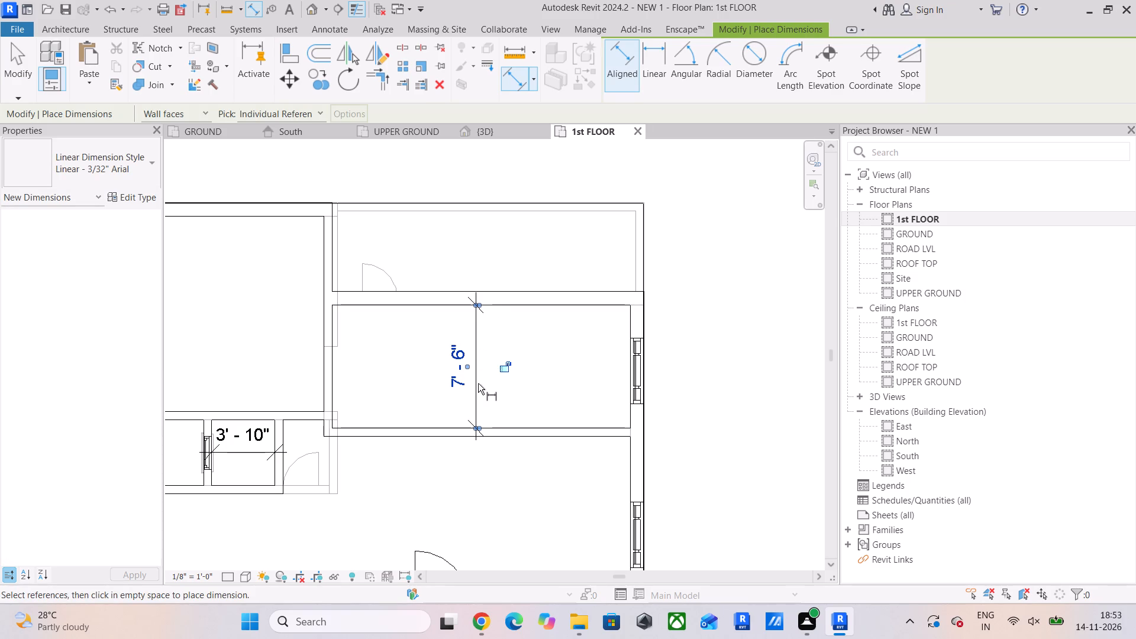
key(Escape)
key(Escape)
key(Escape)
Set the room's clear depth to 10' by moving the balcony-side wall.
click(554, 305)
click(471, 365)
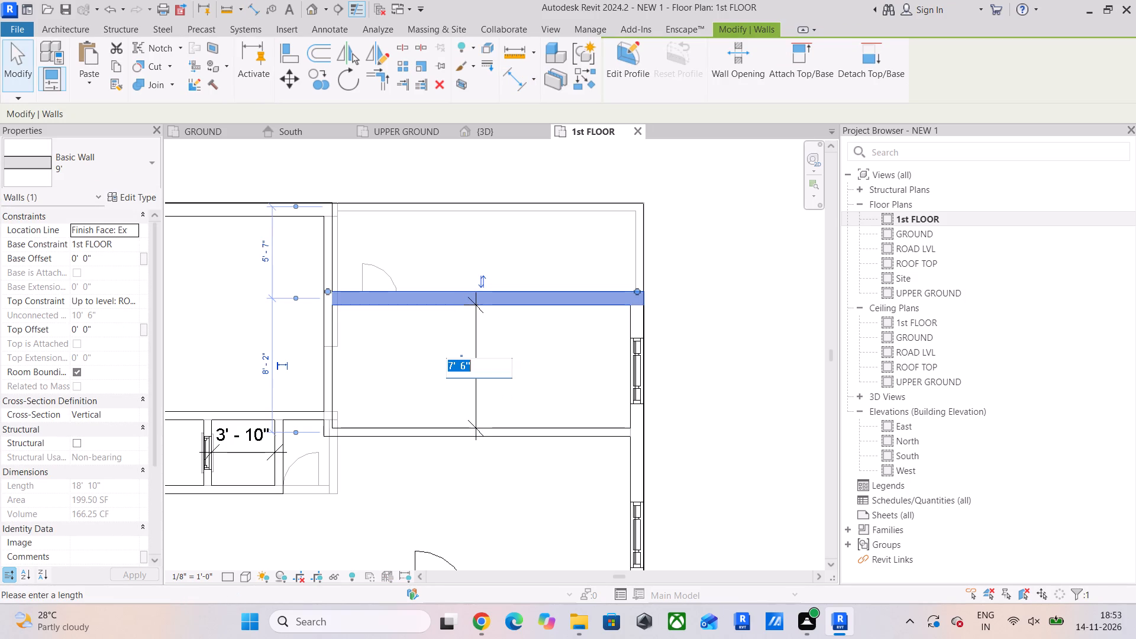
text(10')
key(Return)
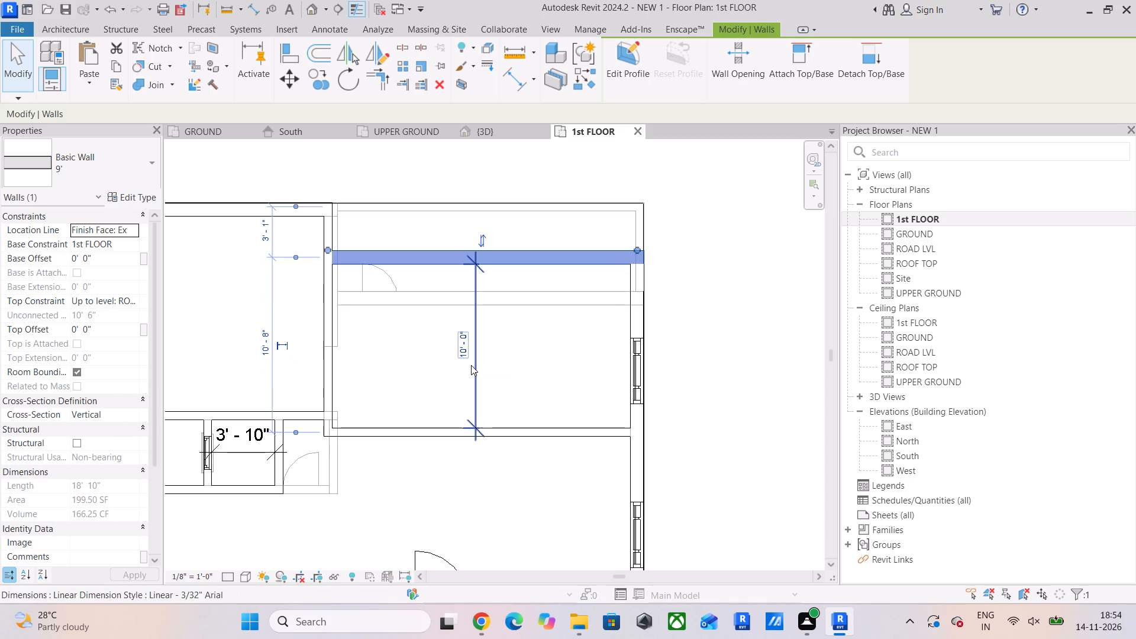
middle_drag(524, 366, 540, 399)
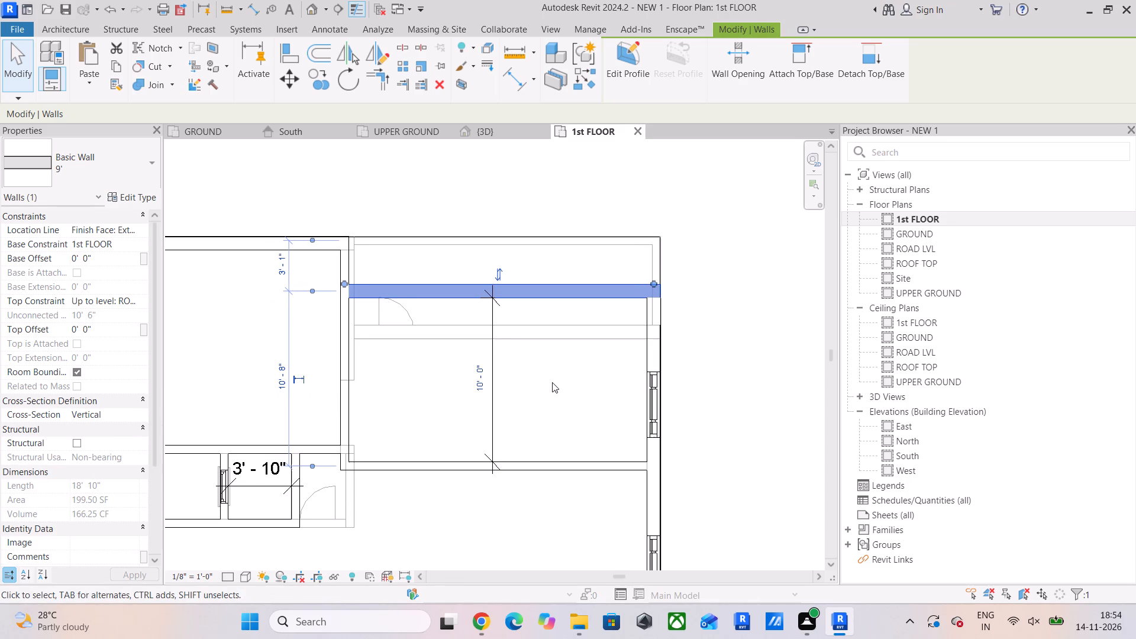
click(553, 382)
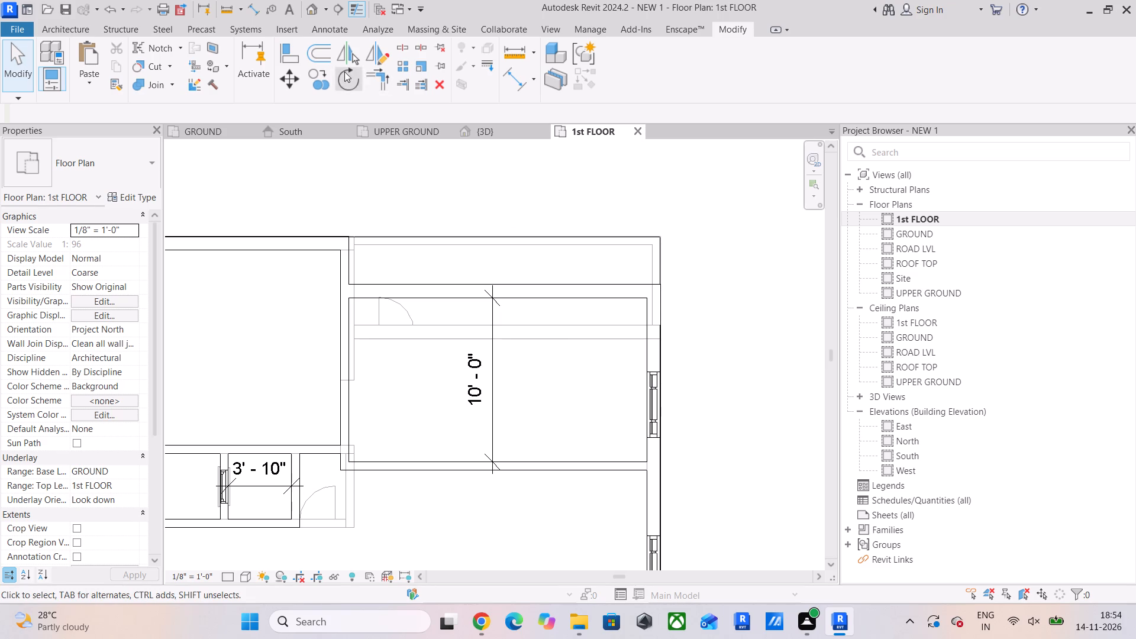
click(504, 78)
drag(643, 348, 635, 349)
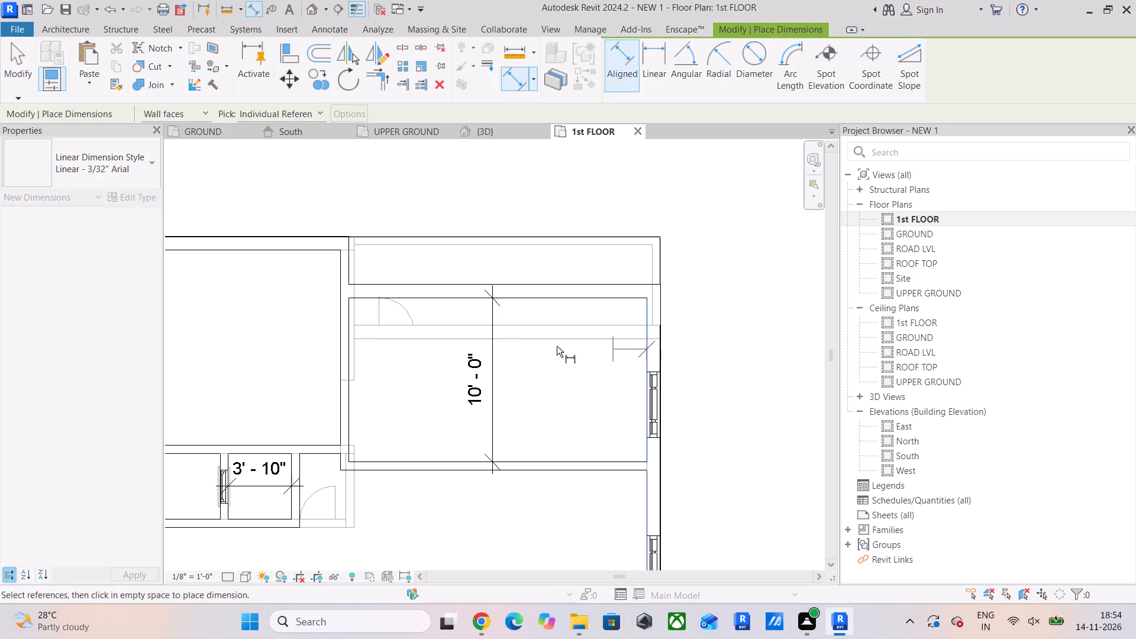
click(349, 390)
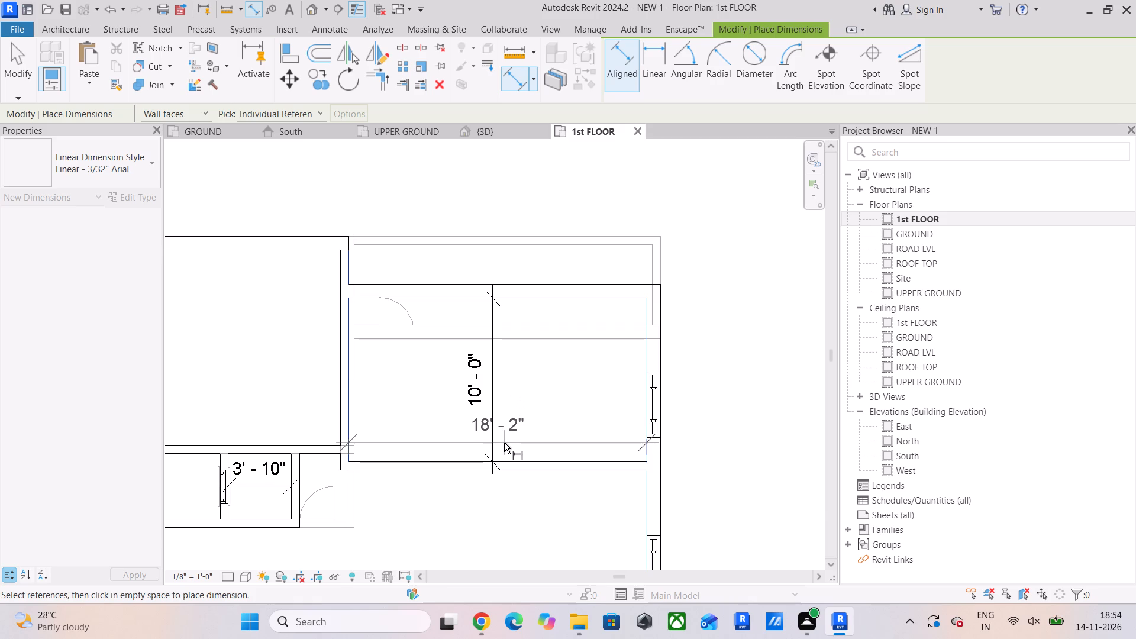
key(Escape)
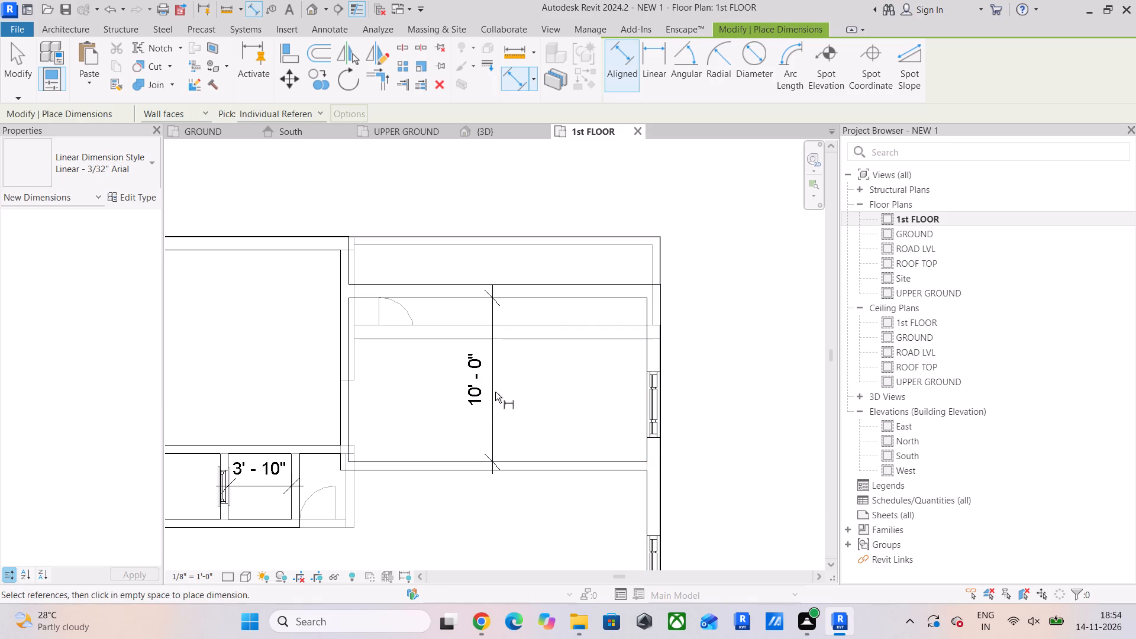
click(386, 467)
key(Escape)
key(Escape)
Draw a matching 5" partition wall 10' long across the room's depth, about 4'7" clear from the wall shared with the large room.
click(397, 464)
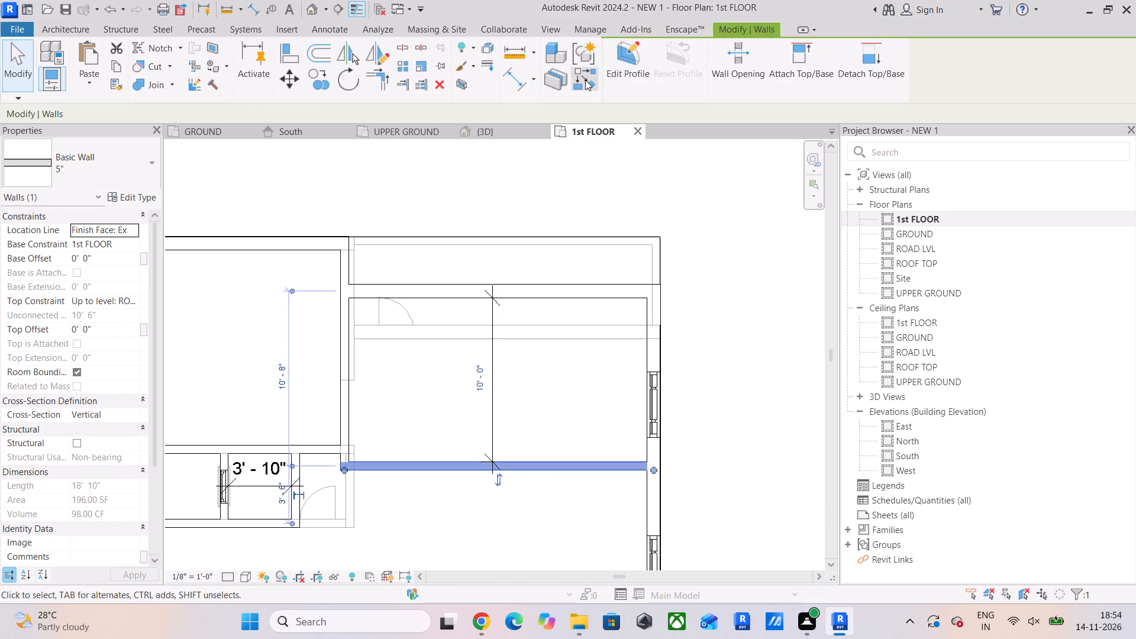
click(585, 80)
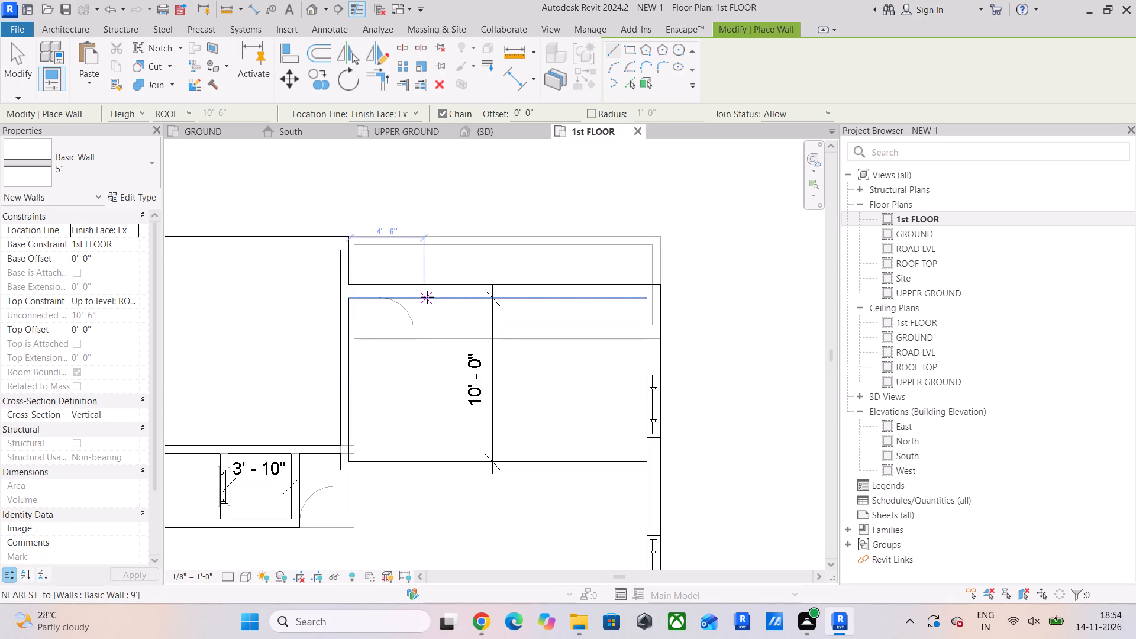
click(427, 297)
key(space)
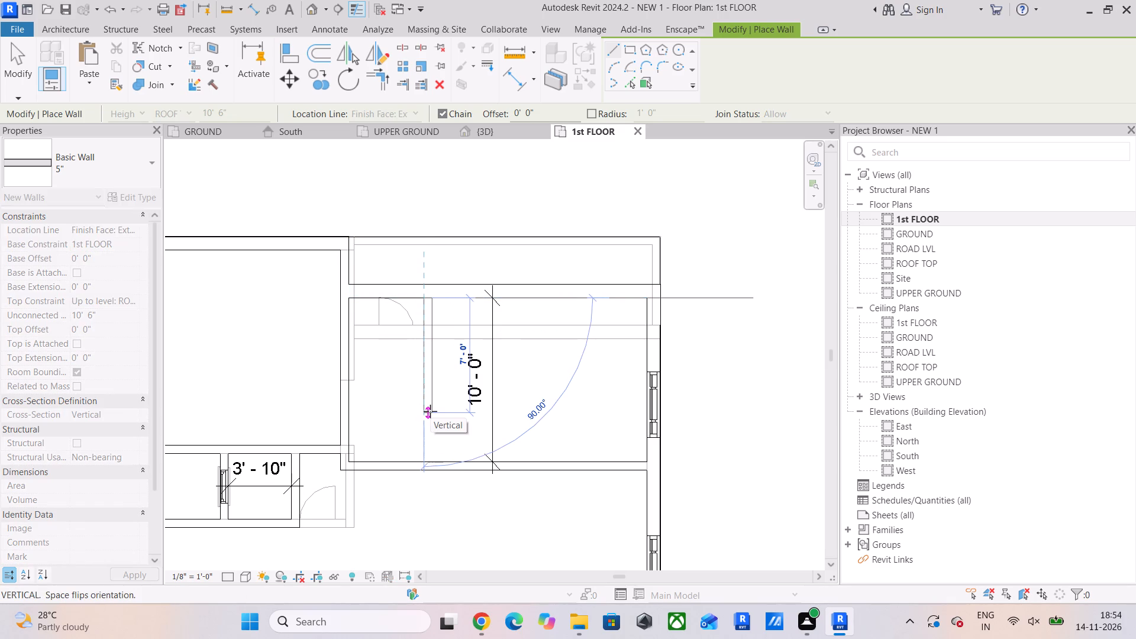
text(10')
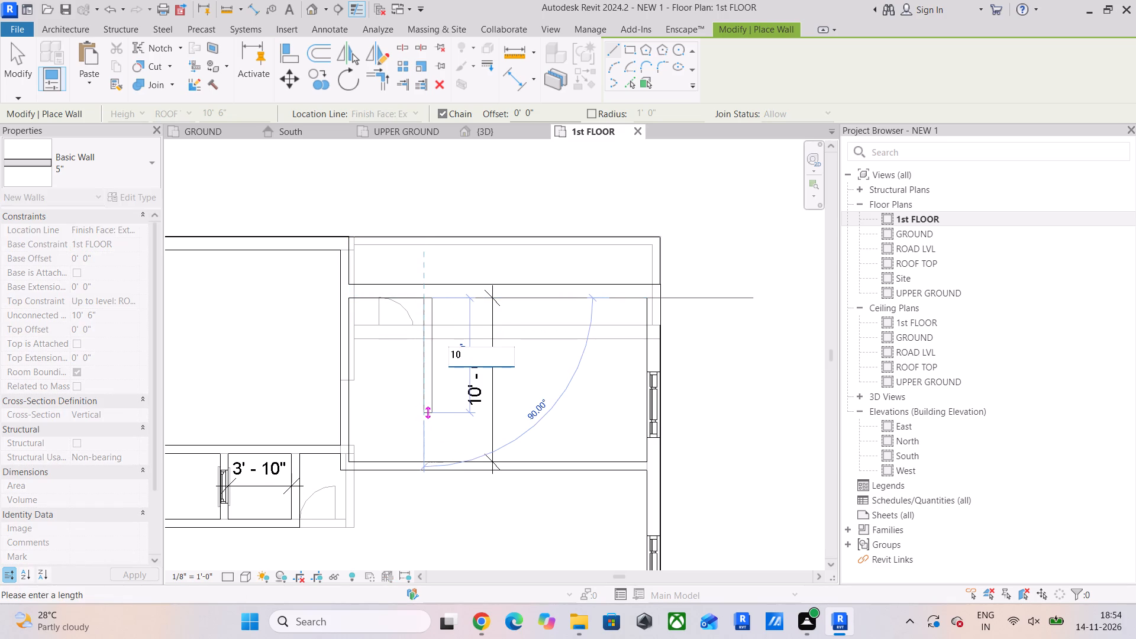
key(Return)
key(Escape)
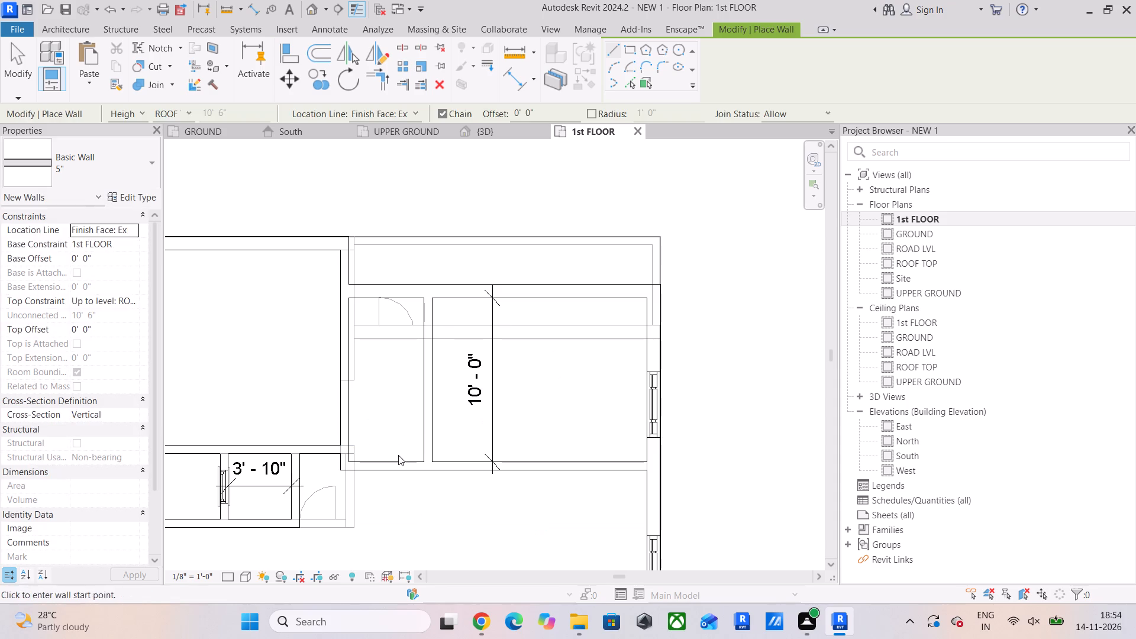
key(Escape)
key(Escape)
Add an aligned dimension across the wider room, between the new partition and the exterior window wall.
middle_drag(381, 412, 402, 432)
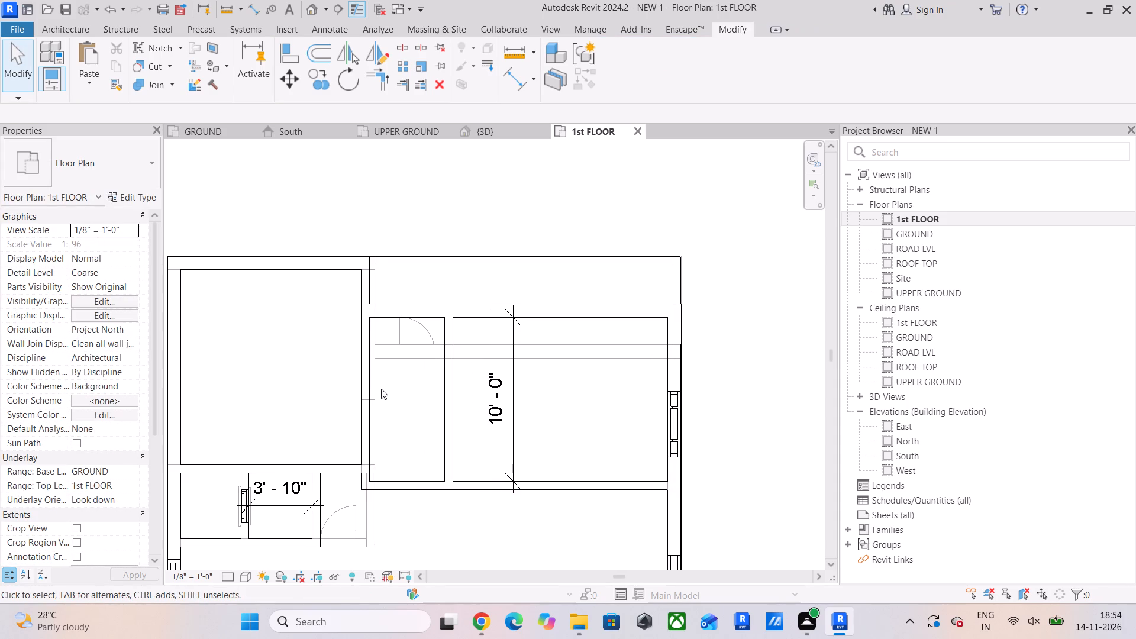
drag(512, 79, 511, 85)
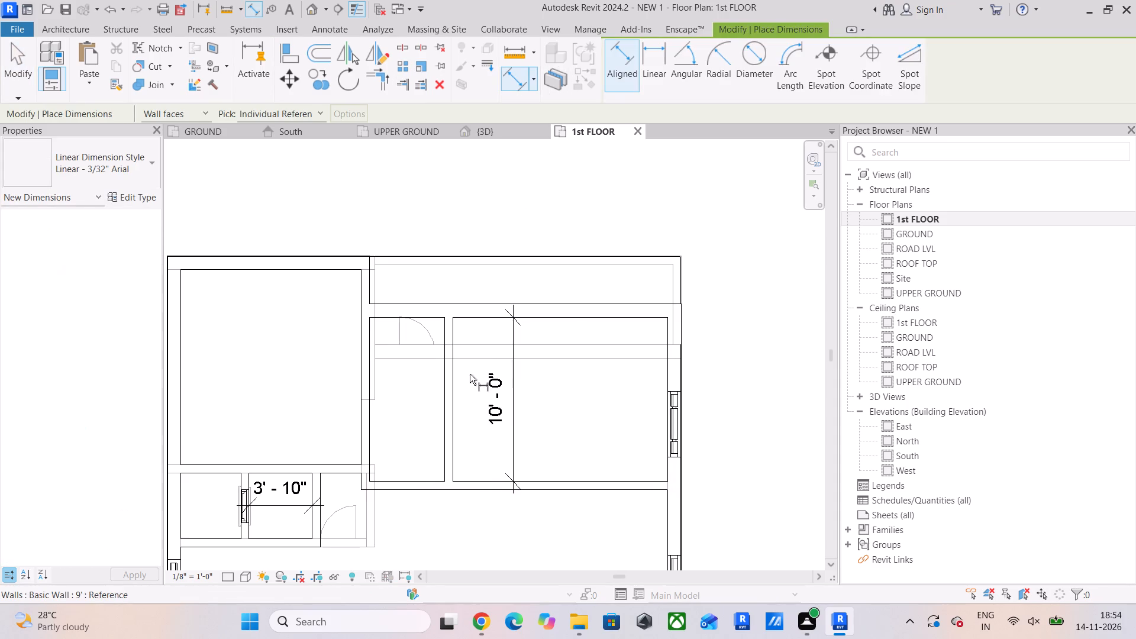
click(457, 383)
click(673, 374)
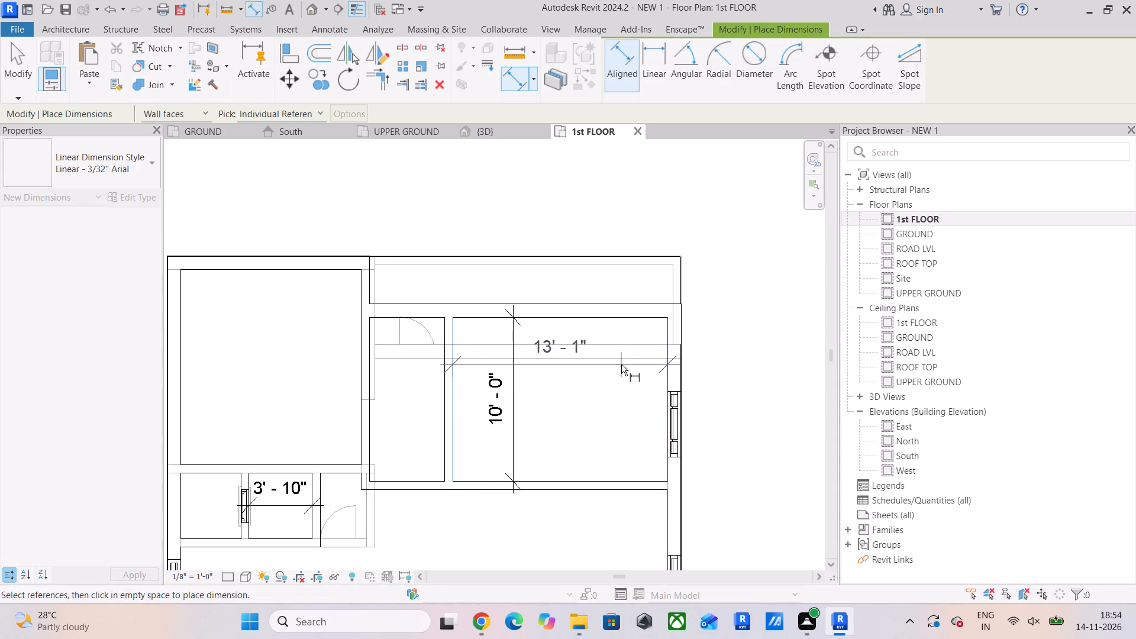
click(620, 364)
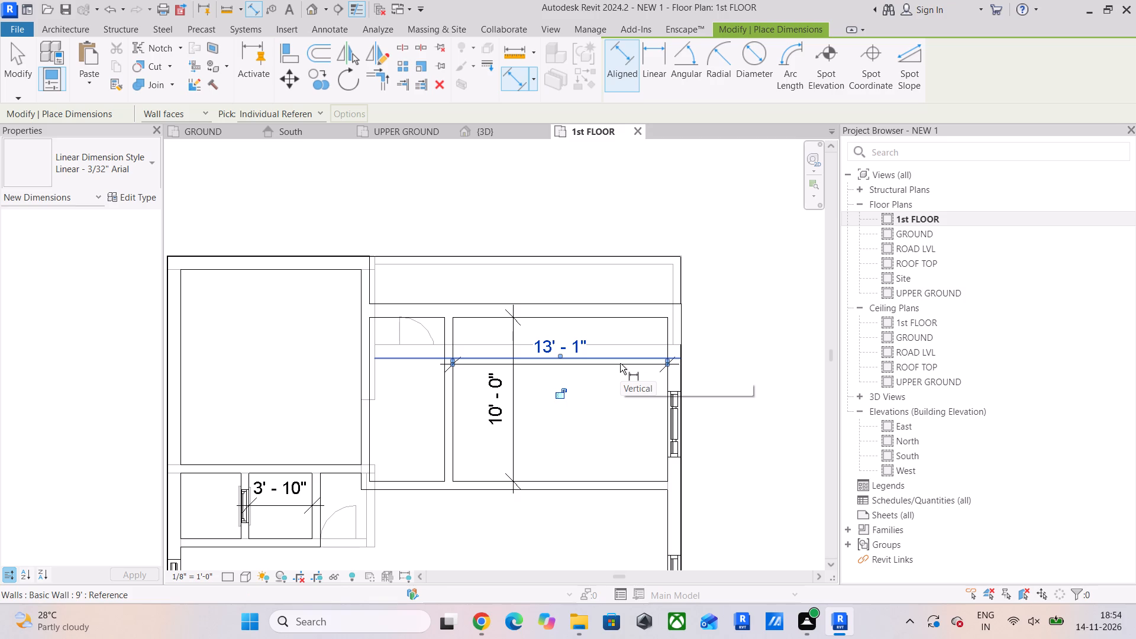
Add an aligned dimension across the narrow room, between the large room's 5" wall and the new partition.
scroll(360, 343, up, 8)
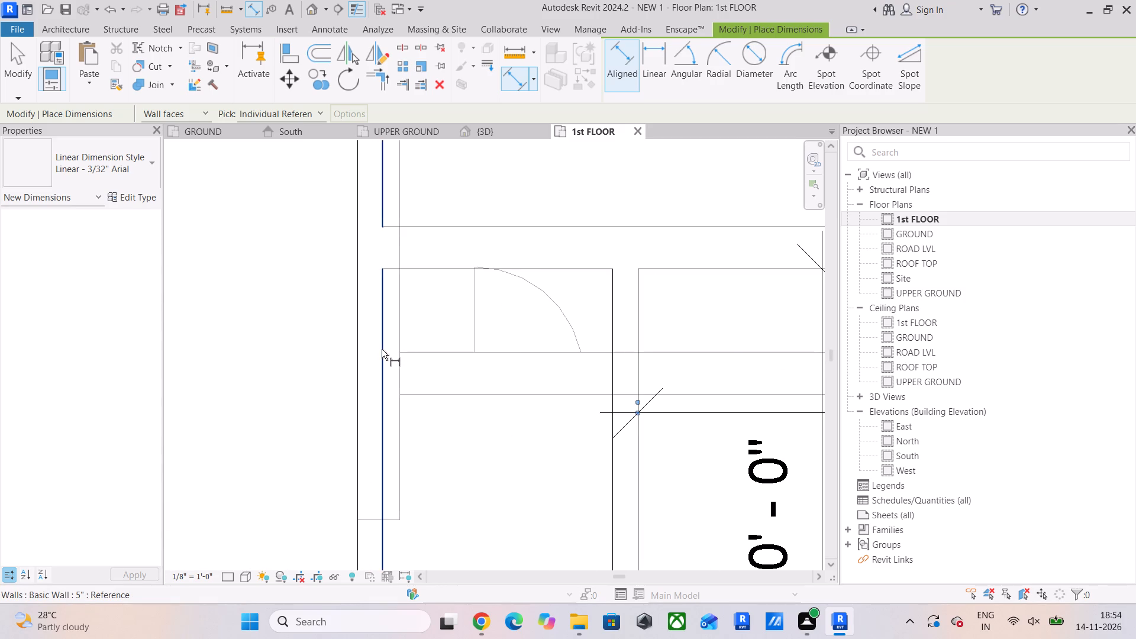
click(382, 349)
click(611, 351)
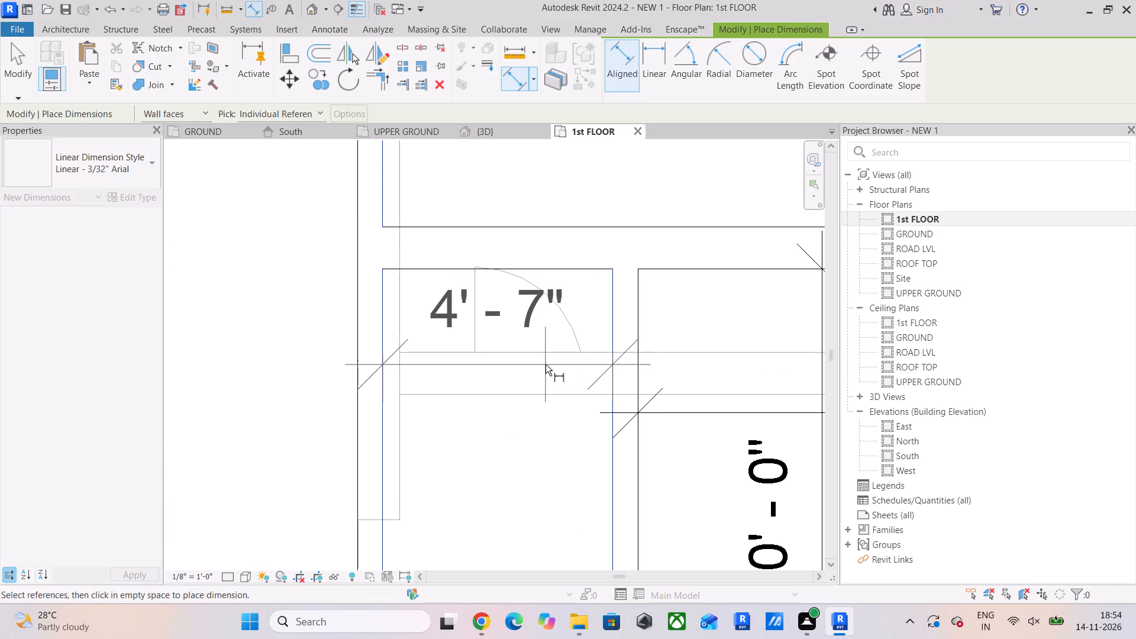
click(546, 365)
scroll(546, 365, down, 4)
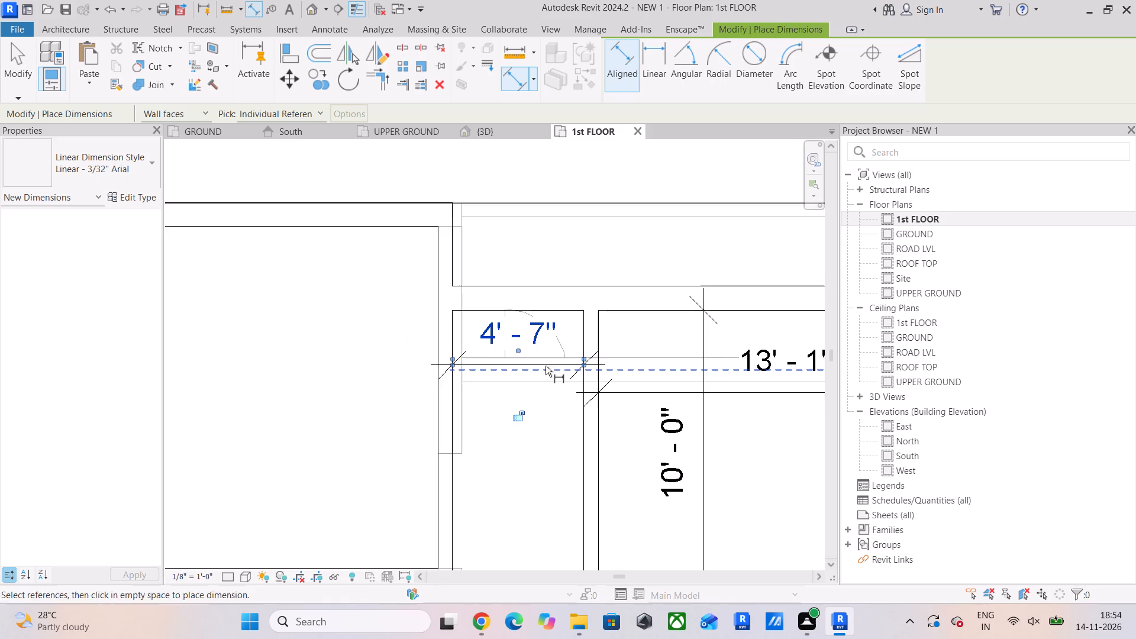
middle_drag(546, 366, 573, 357)
scroll(573, 357, down, 3)
middle_drag(575, 358, 559, 343)
key(Escape)
key(Escape)
key(Escape)
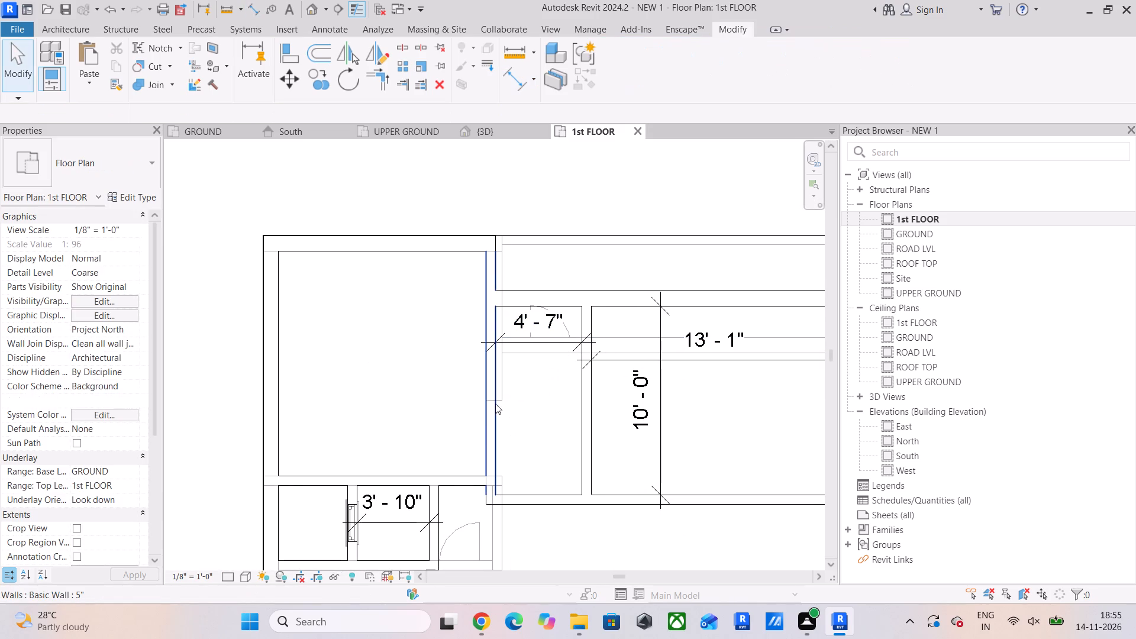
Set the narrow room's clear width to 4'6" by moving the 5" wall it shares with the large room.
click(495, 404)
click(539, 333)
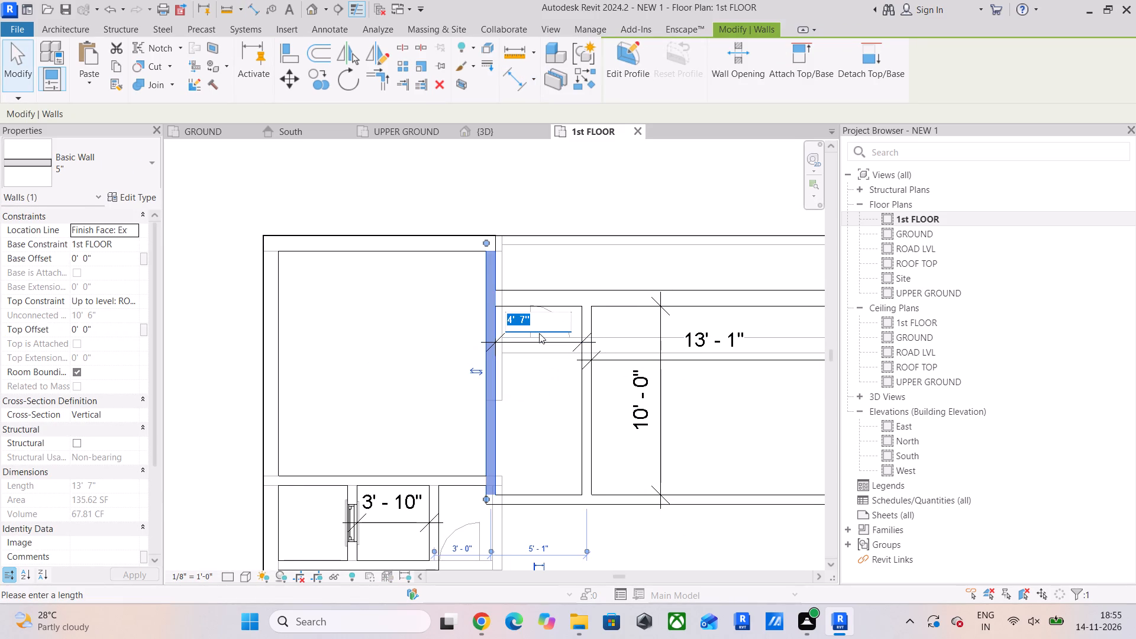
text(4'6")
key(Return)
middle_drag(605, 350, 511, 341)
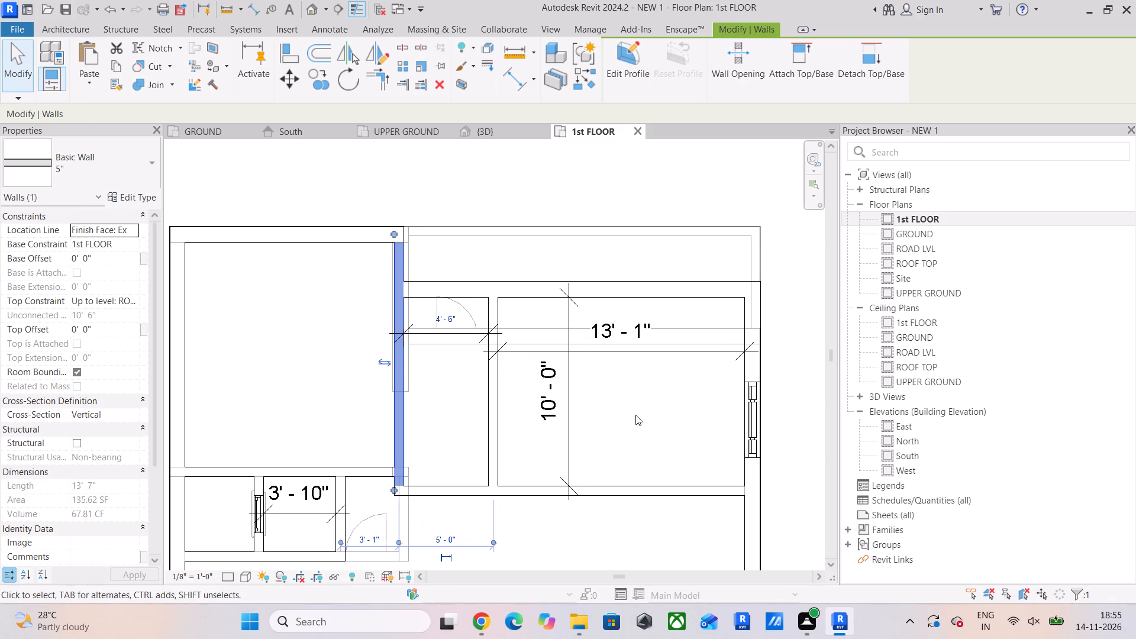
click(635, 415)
Set the wider room's clear width to 13' by moving the 5" partition between it and the narrow room.
click(490, 399)
click(613, 336)
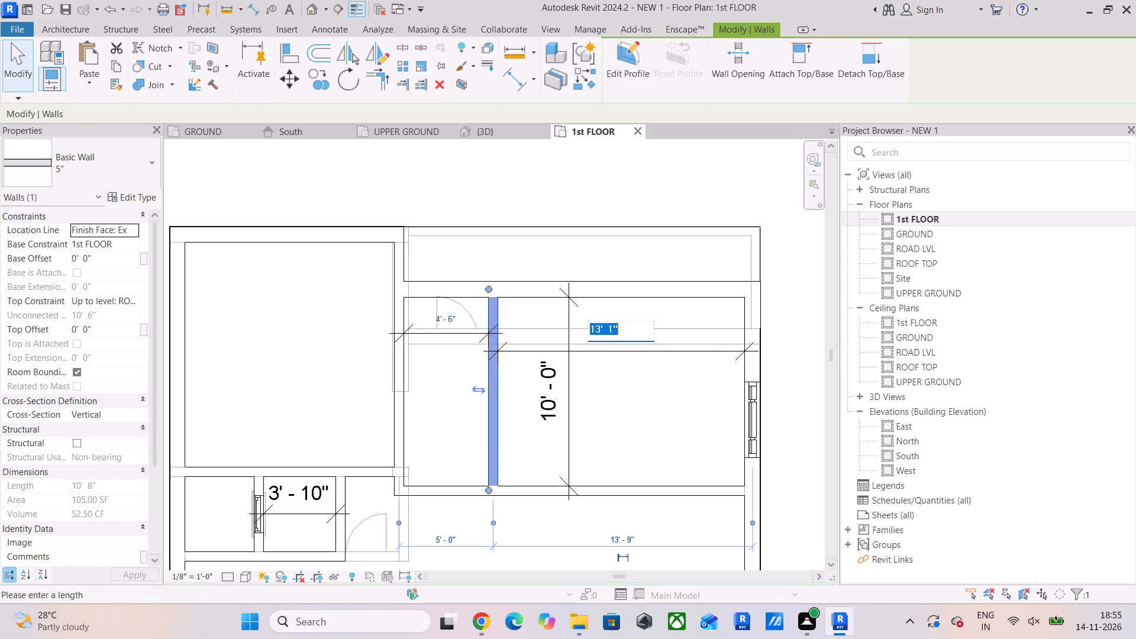
text(13')
key(Return)
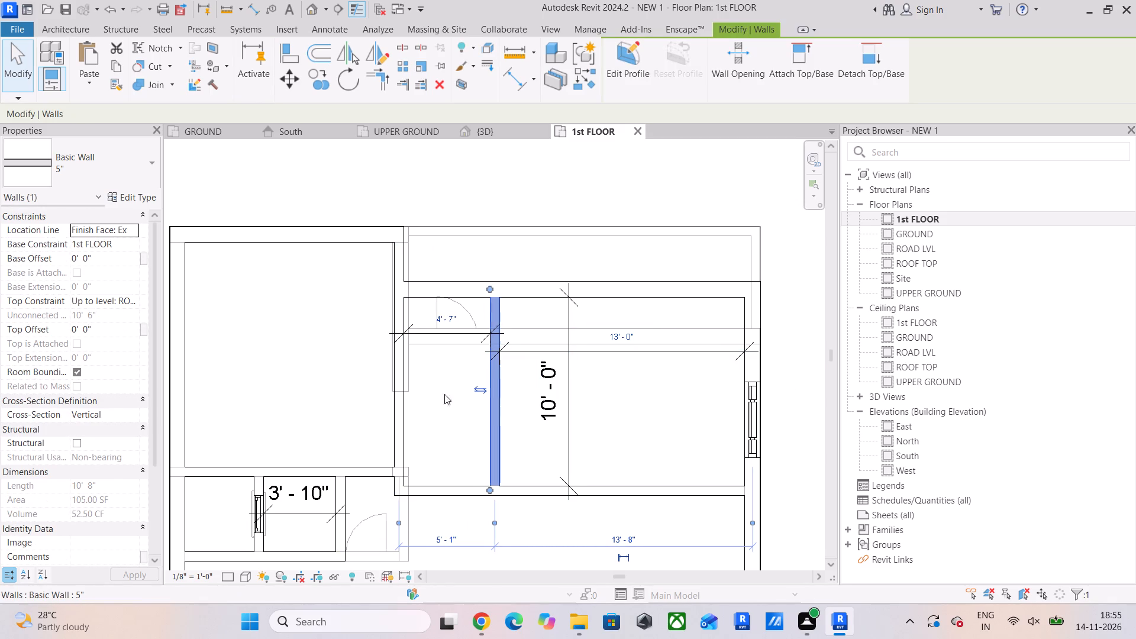
Set the narrow room's clear width to 4'6" by moving the large room's 5" wall again.
click(397, 376)
click(440, 321)
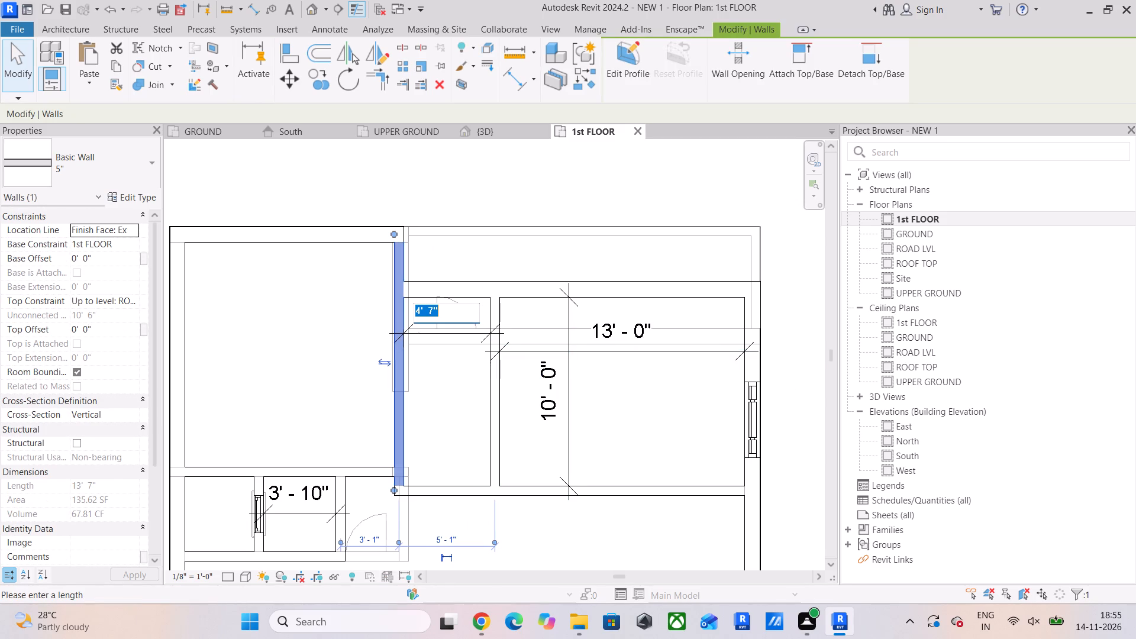
text(4'6")
key(Return)
click(445, 438)
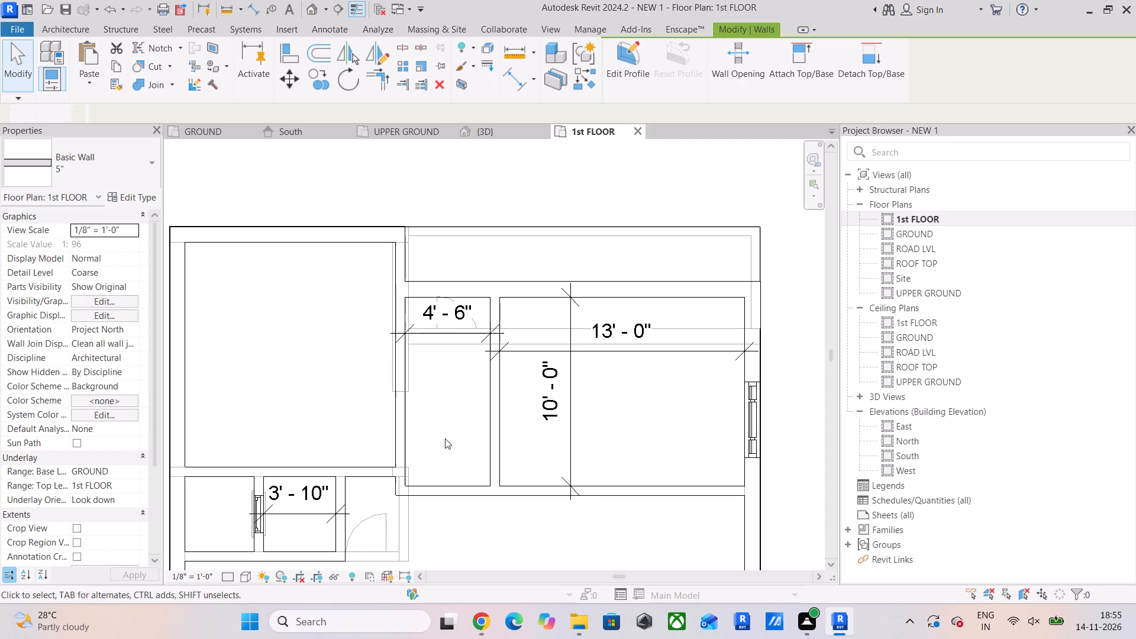
Add an aligned dimension across the hall's depth, from the wall with the entrance door and window to the wider room's 5" wall.
middle_drag(438, 438, 466, 350)
scroll(440, 417, up, 4)
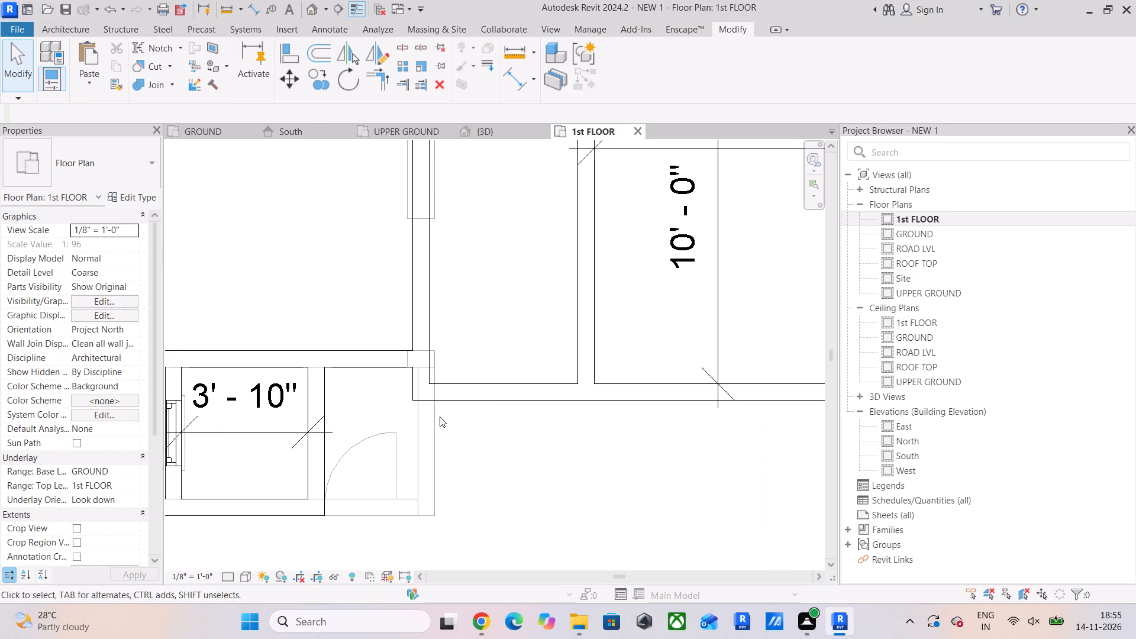
scroll(456, 407, down, 4)
middle_drag(466, 407, 440, 424)
scroll(469, 427, down, 2)
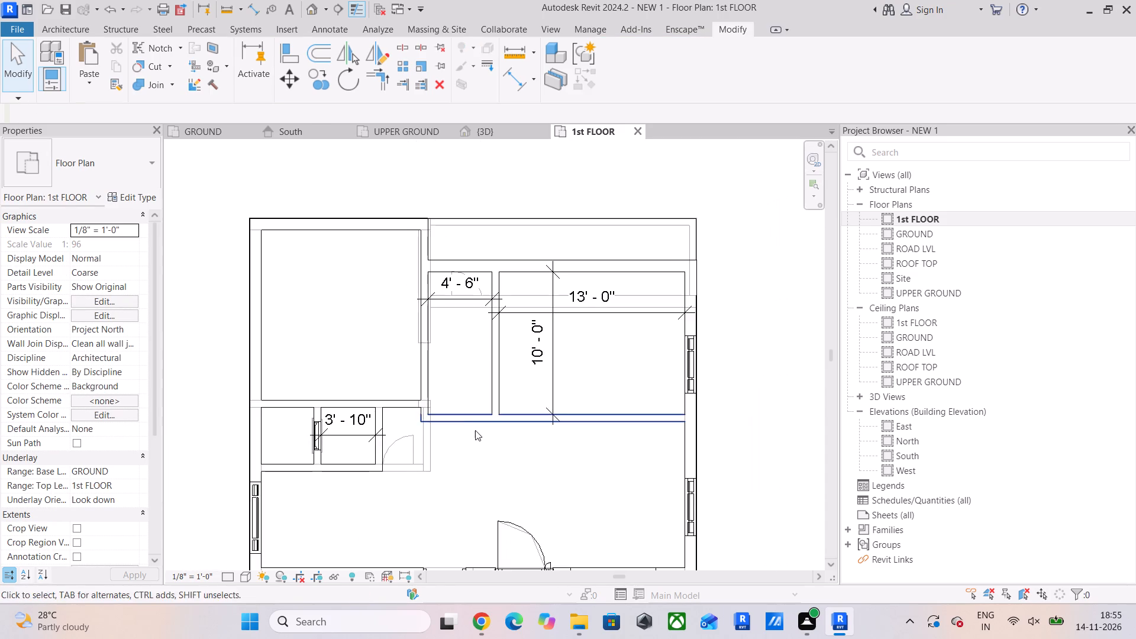
middle_drag(475, 430, 408, 254)
click(518, 88)
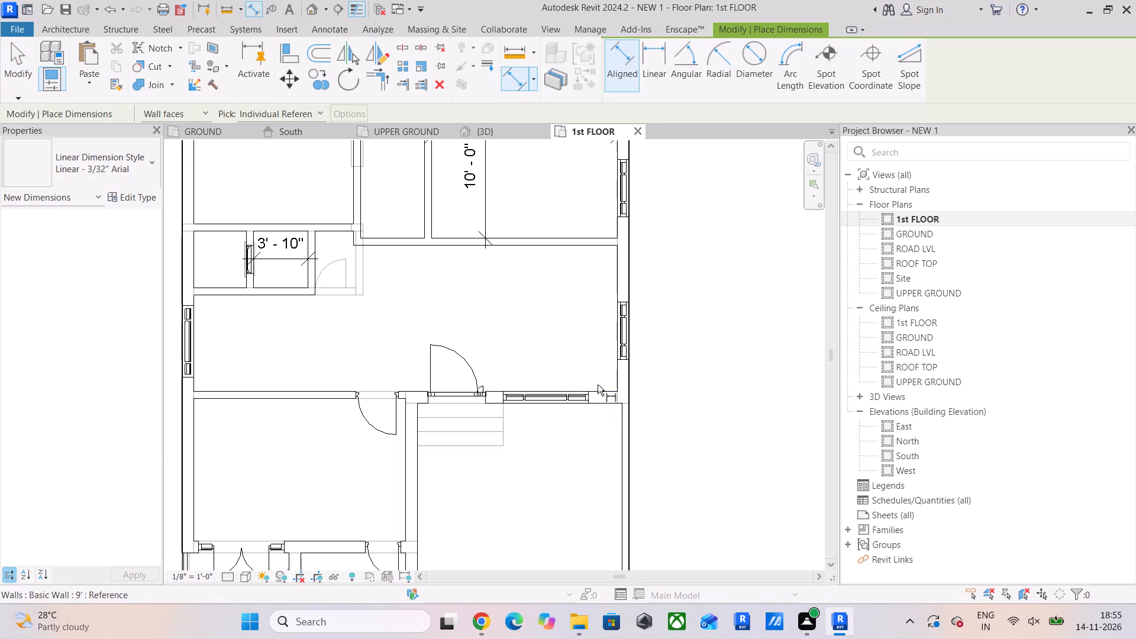
click(599, 390)
click(577, 247)
click(562, 297)
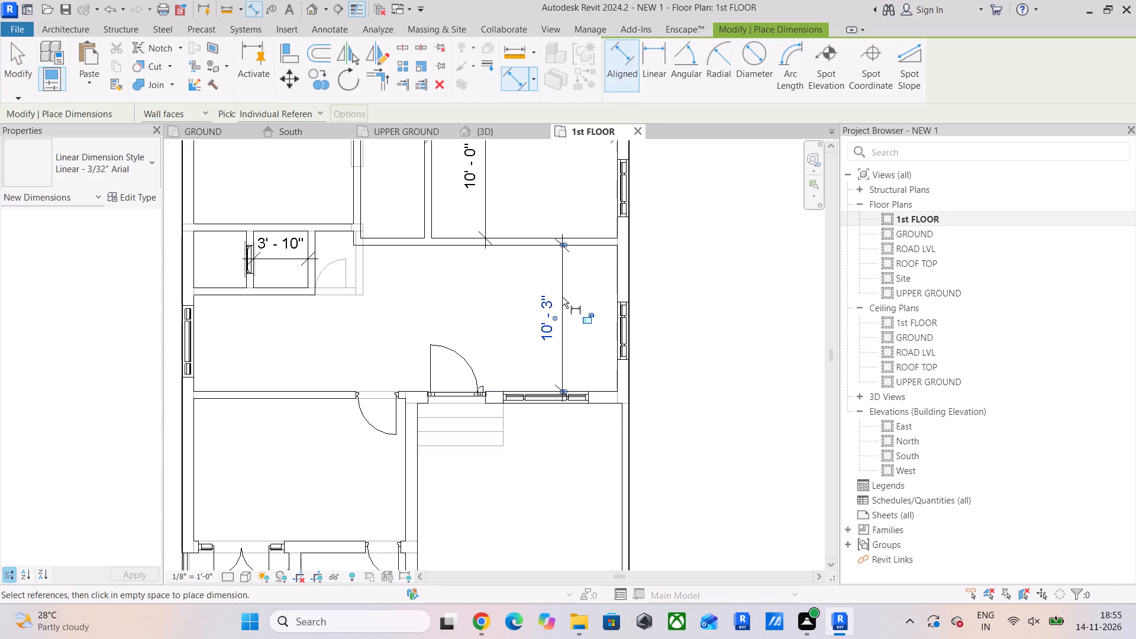
middle_drag(559, 296, 547, 363)
key(Escape)
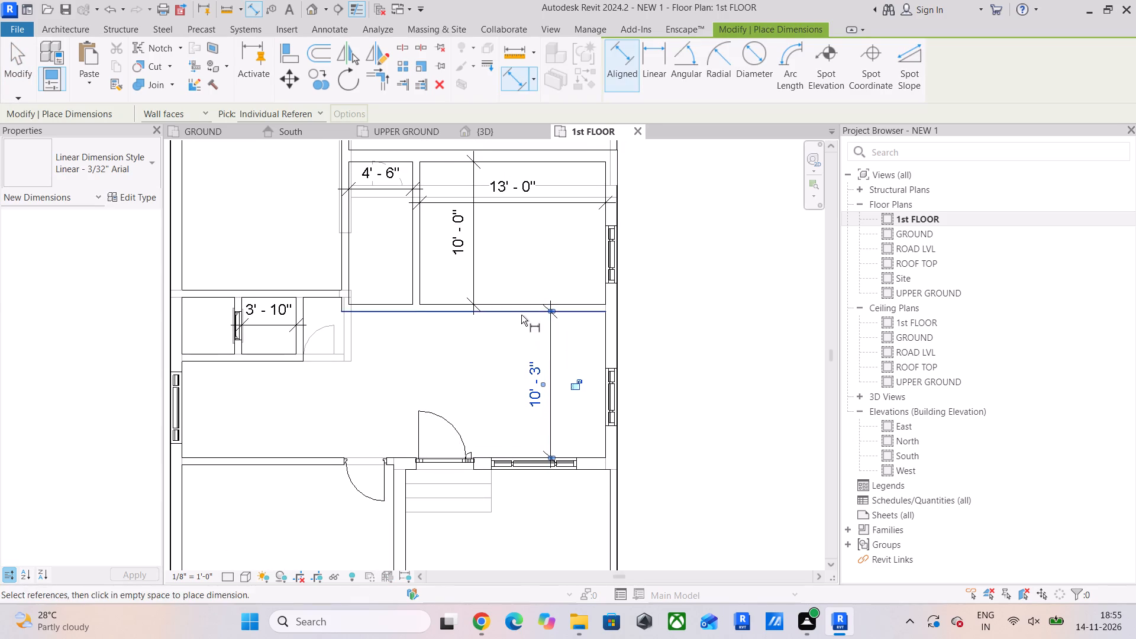
key(Escape)
Set the hall's clear depth to 10'6" by moving the 5" wall between it and the wider room.
click(521, 308)
click(538, 396)
text(10'6")
key(Return)
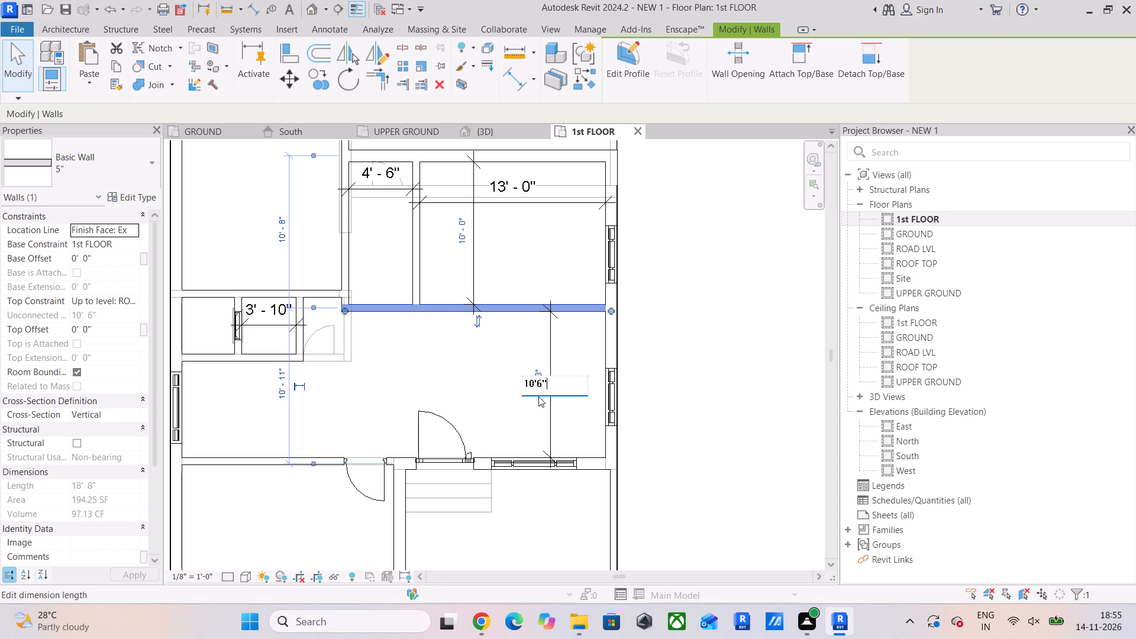
click(396, 391)
Set the wider room's clear depth back to 10' by moving its balcony-side wall.
scroll(316, 362, up, 1)
middle_drag(316, 362, 319, 377)
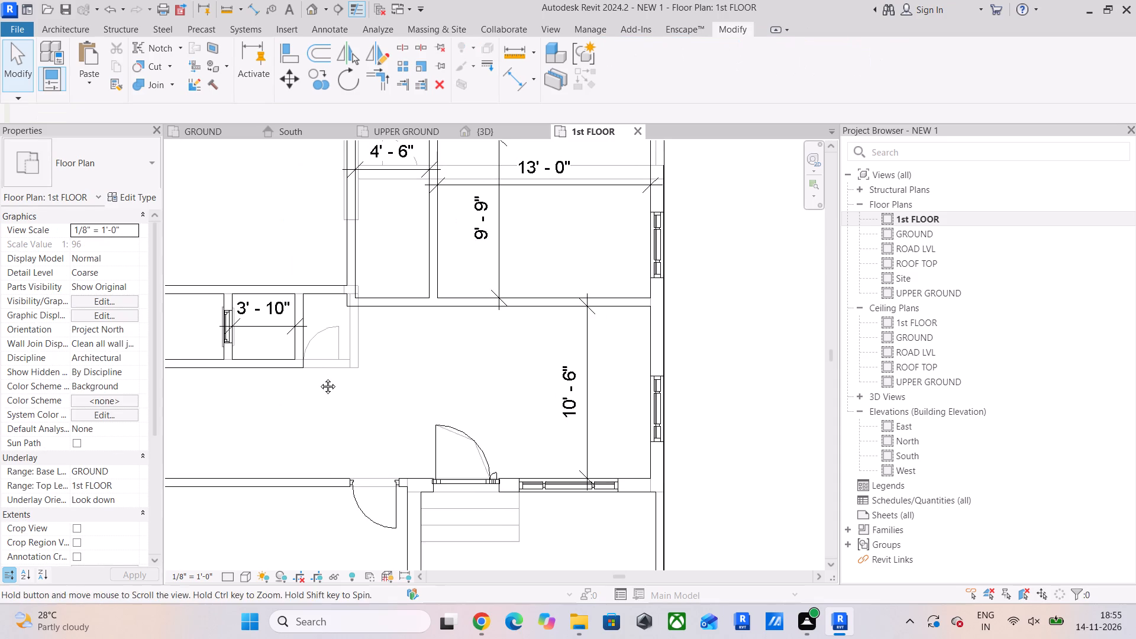
middle_drag(319, 377, 320, 387)
middle_drag(454, 372, 481, 415)
scroll(481, 415, down, 2)
middle_click(506, 422)
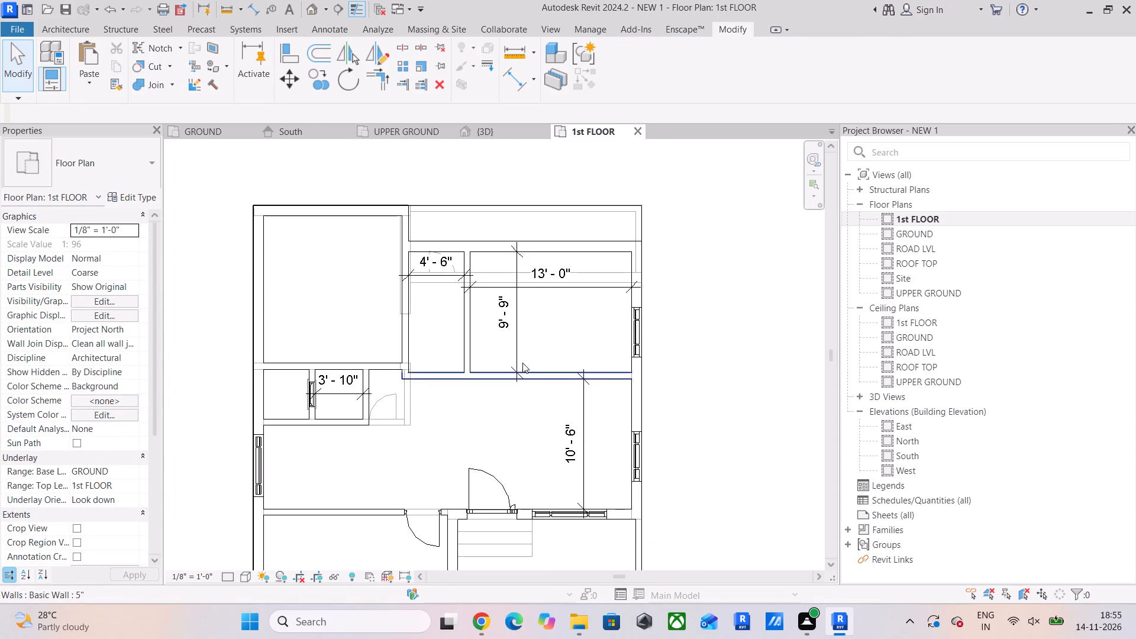
click(572, 244)
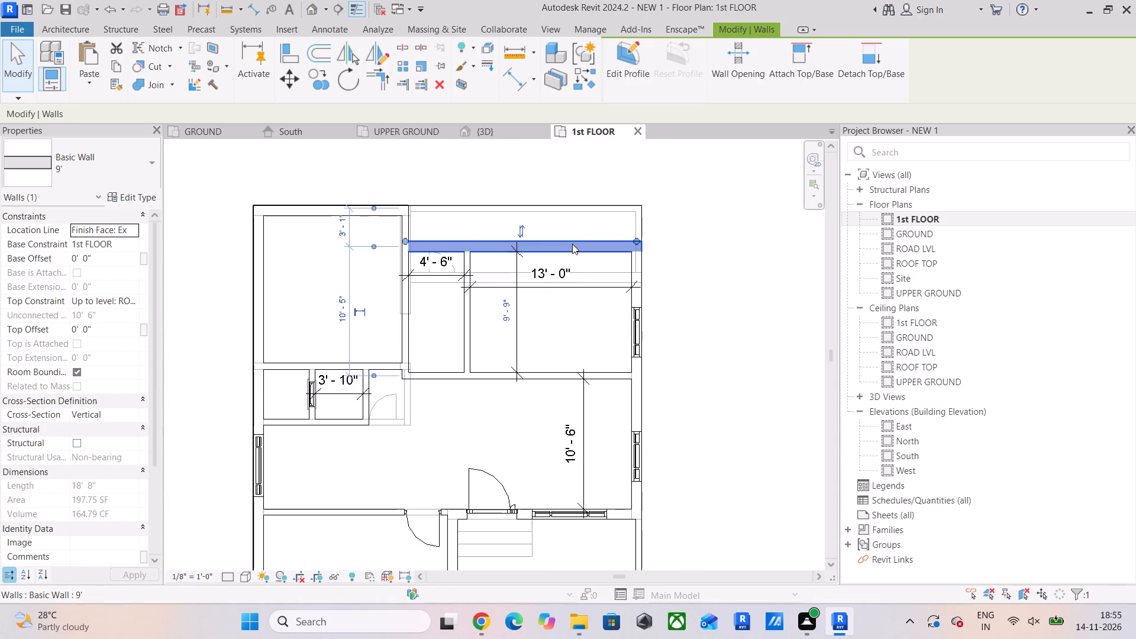
click(511, 312)
text(10')
key(Return)
click(562, 314)
Add an aligned dimension across the large room's width, from the exterior wall to the 5" wall beside the narrow room.
middle_drag(548, 336, 566, 342)
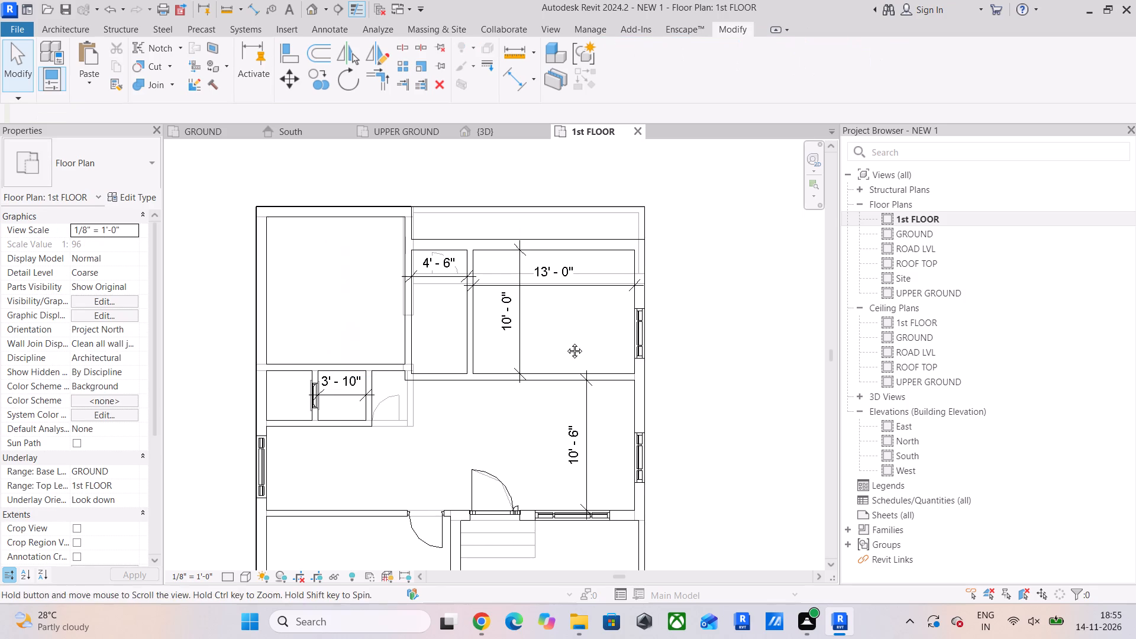
middle_drag(566, 342, 579, 346)
click(517, 78)
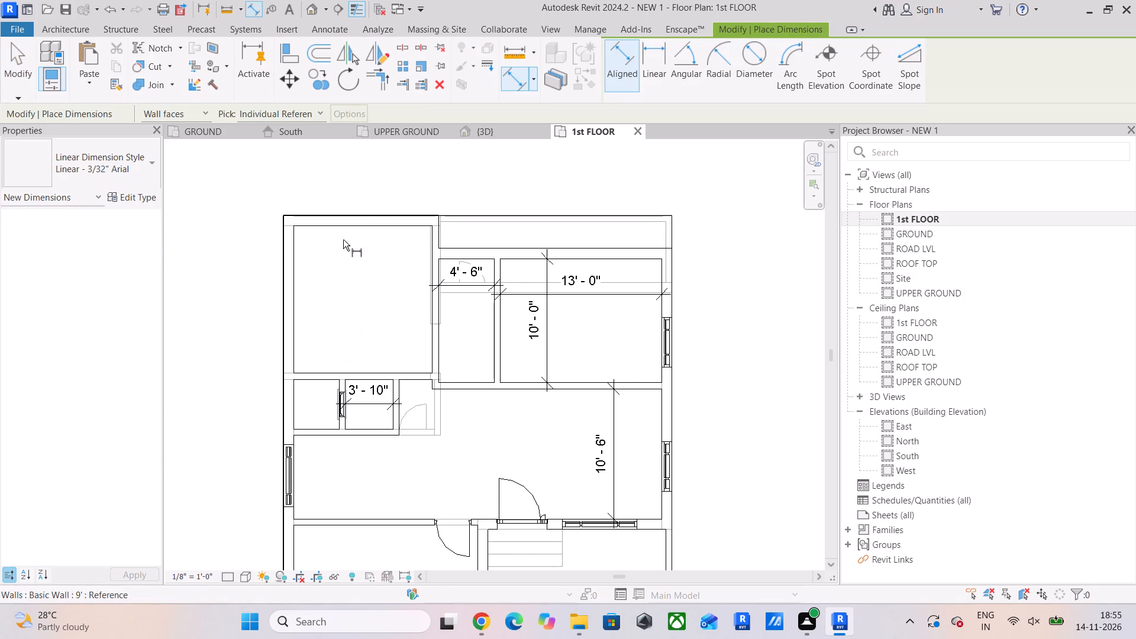
click(301, 292)
click(296, 295)
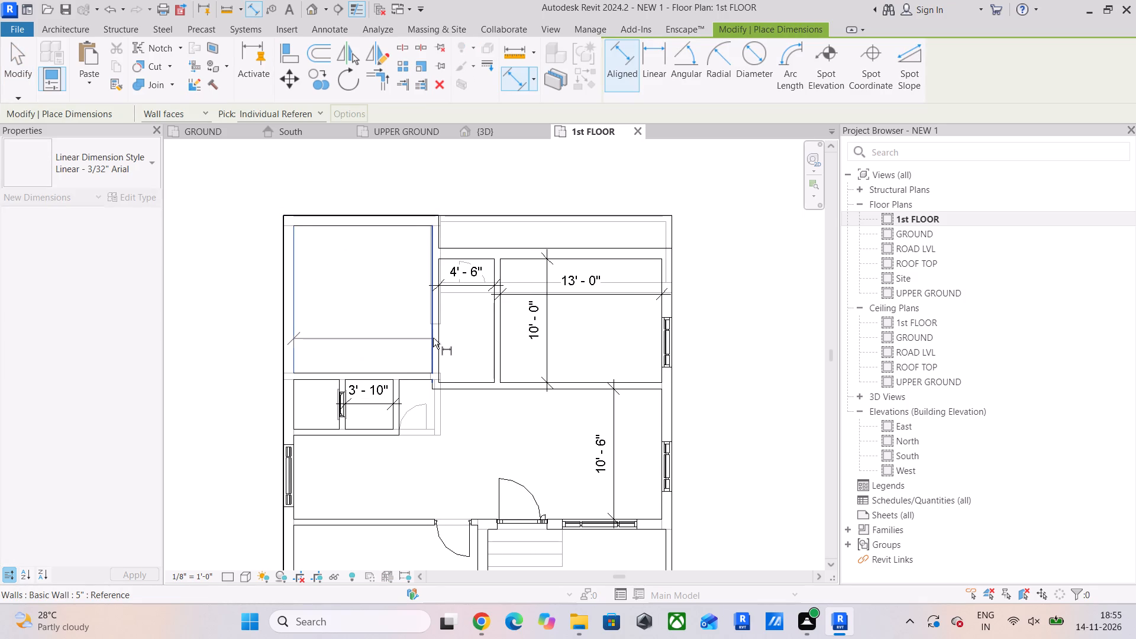
drag(433, 338, 426, 338)
click(372, 298)
Add an aligned dimension across the large room's depth, between the 5" wall on the toilet side and the opposite exterior wall.
scroll(350, 281, up, 1)
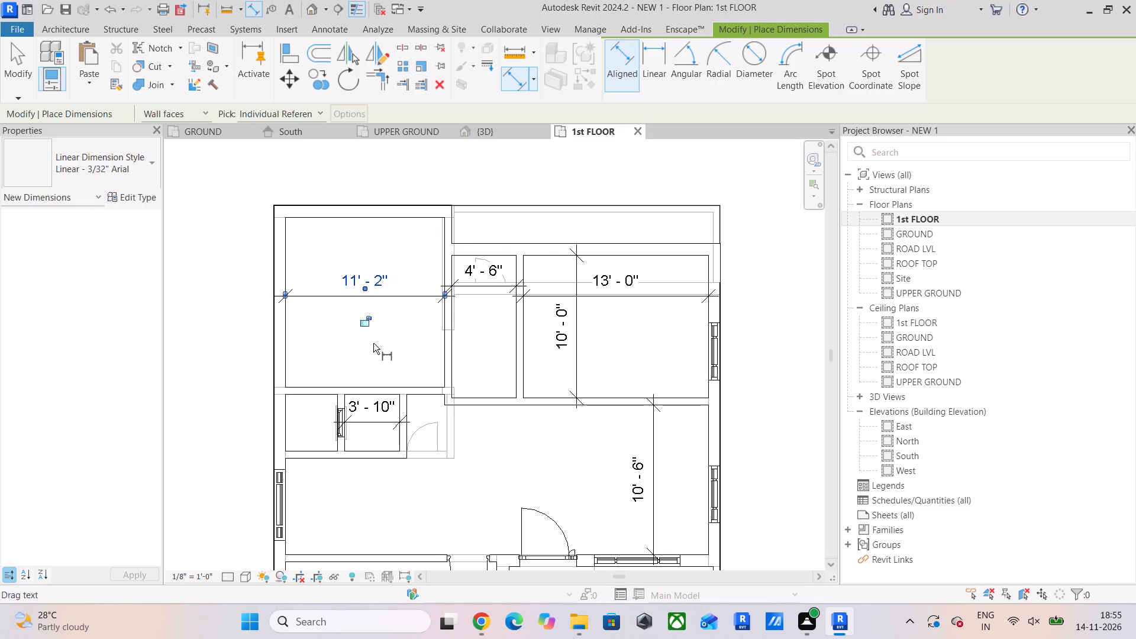
click(377, 384)
click(417, 222)
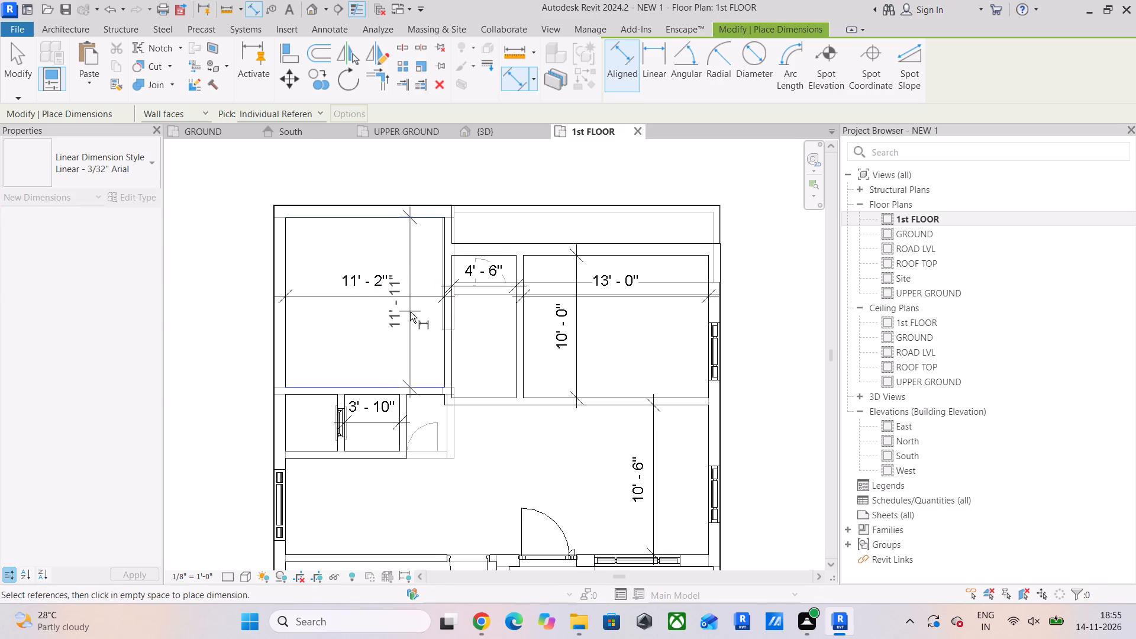
click(425, 329)
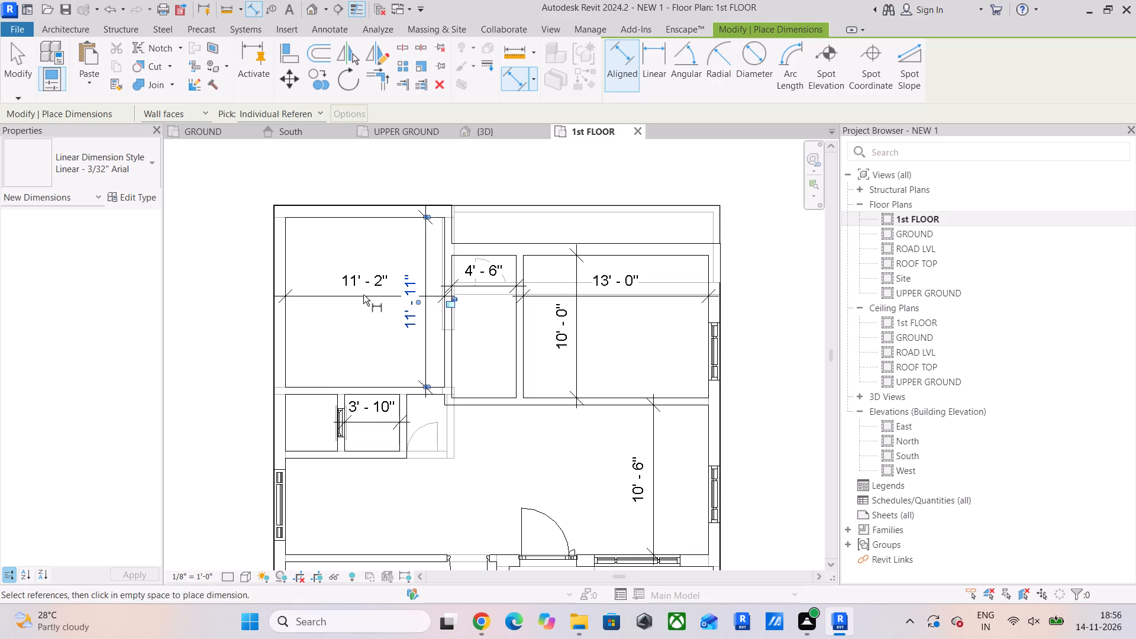
scroll(363, 295, down, 3)
middle_drag(363, 295, 309, 290)
click(27, 69)
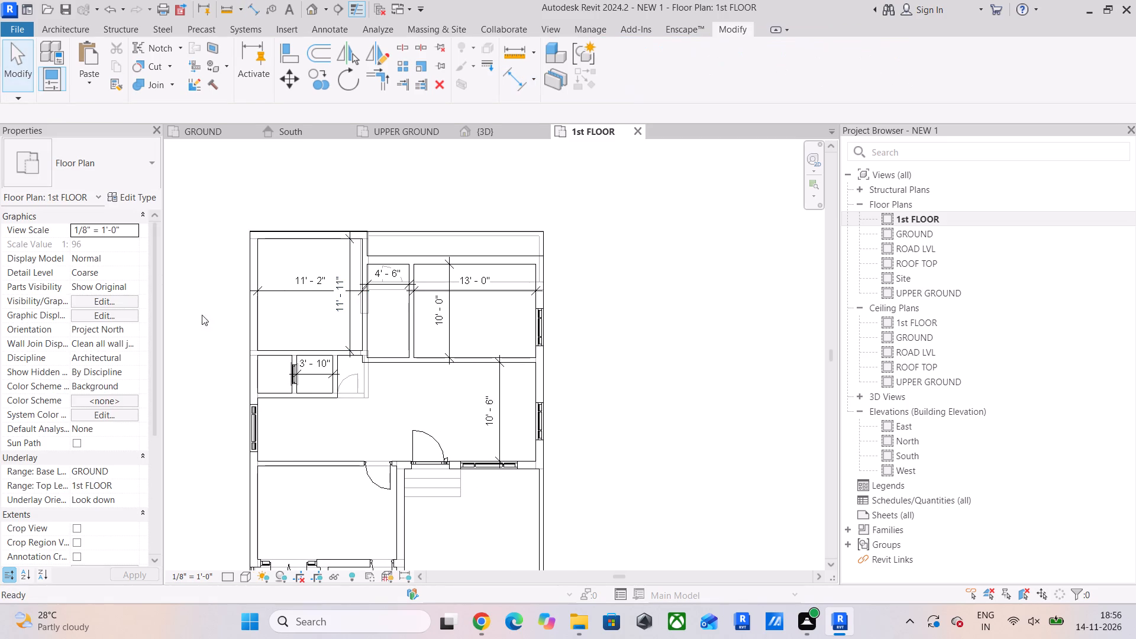
Add an aligned dimension across the depth of the small room beside the glass-railed balcony.
scroll(269, 313, up, 3)
middle_drag(276, 315, 262, 315)
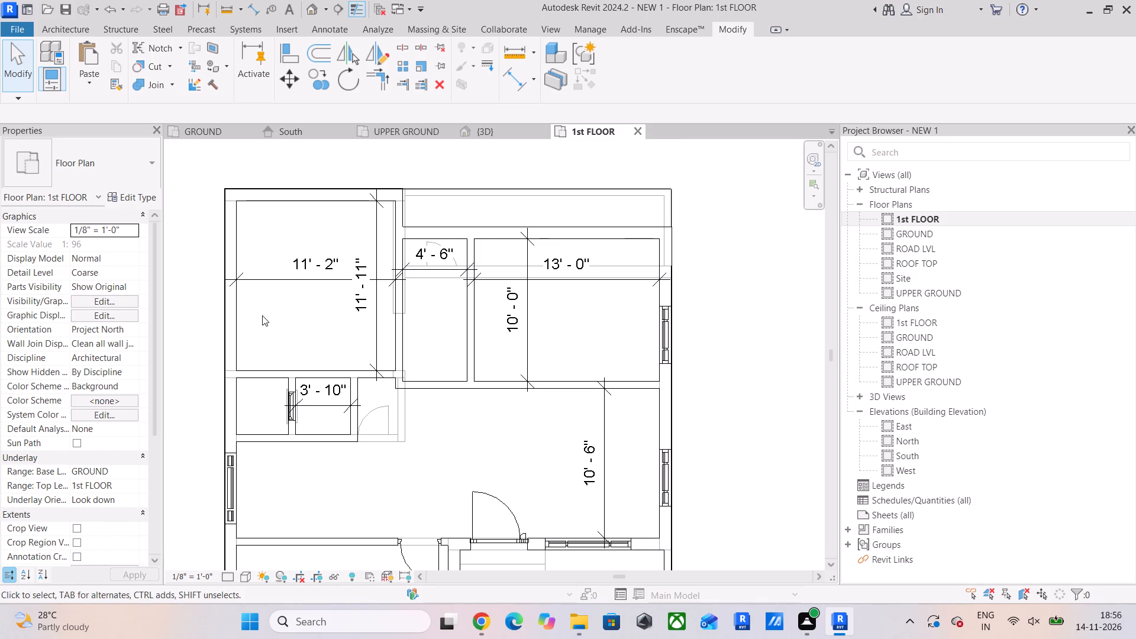
scroll(262, 315, down, 4)
middle_drag(262, 315, 262, 312)
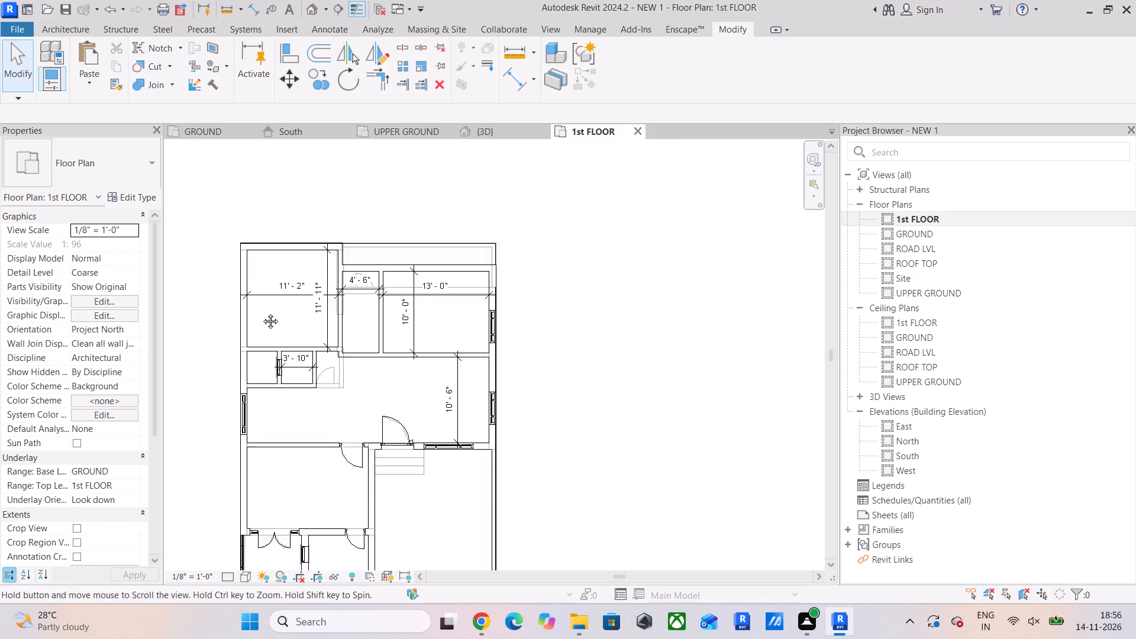
middle_drag(262, 312, 305, 196)
scroll(325, 443, up, 3)
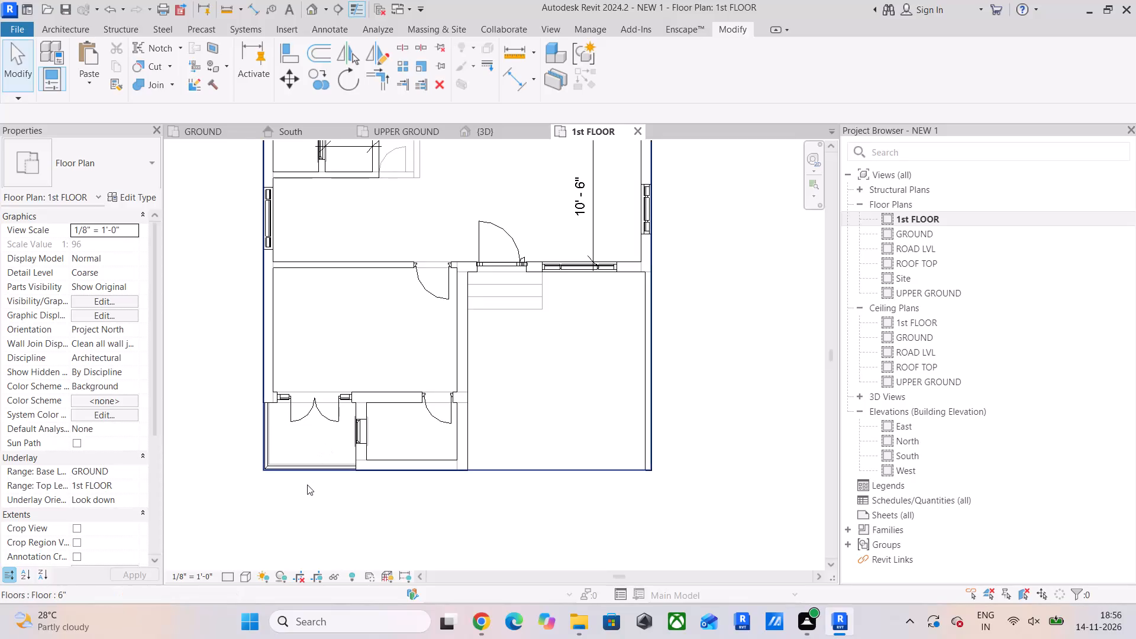
scroll(327, 461, up, 5)
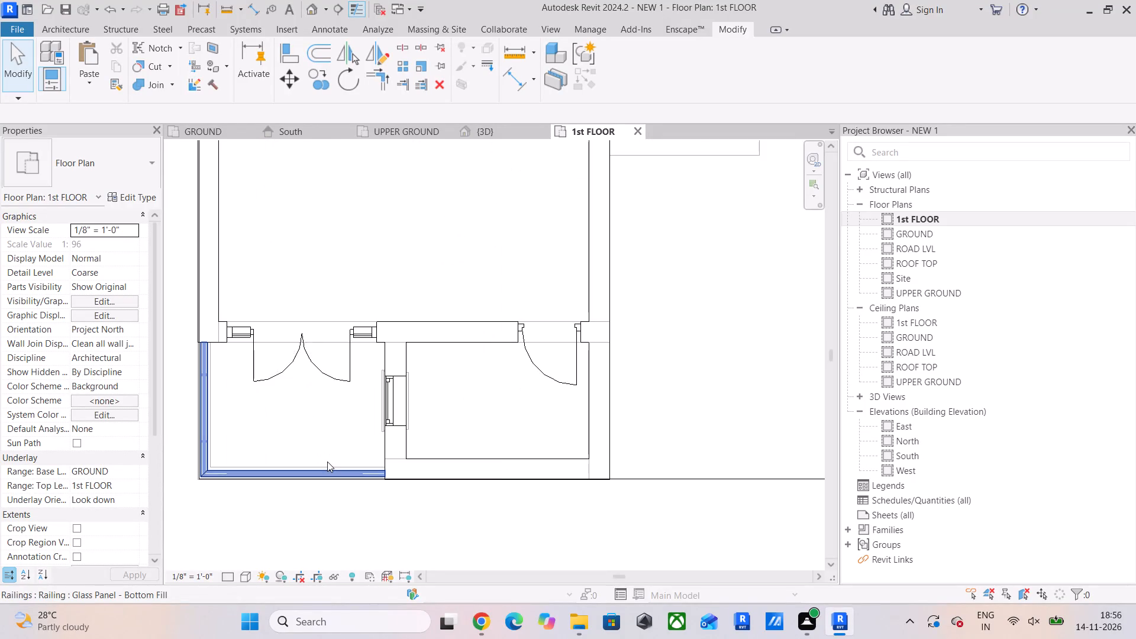
scroll(327, 461, down, 4)
middle_drag(381, 472, 352, 482)
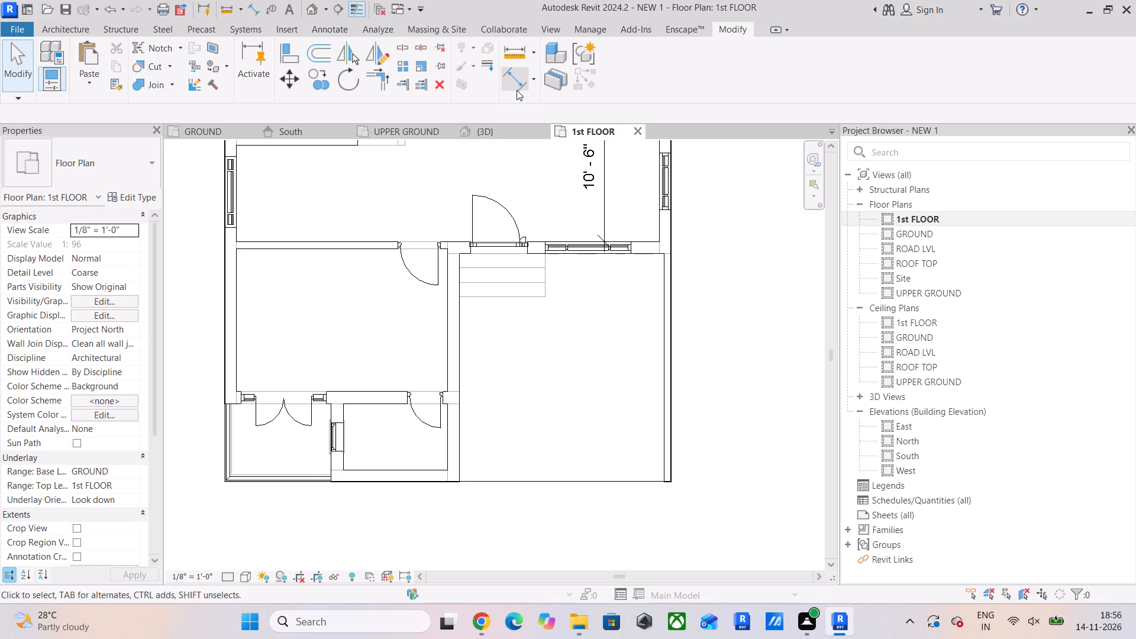
click(517, 90)
drag(370, 406, 372, 414)
click(375, 468)
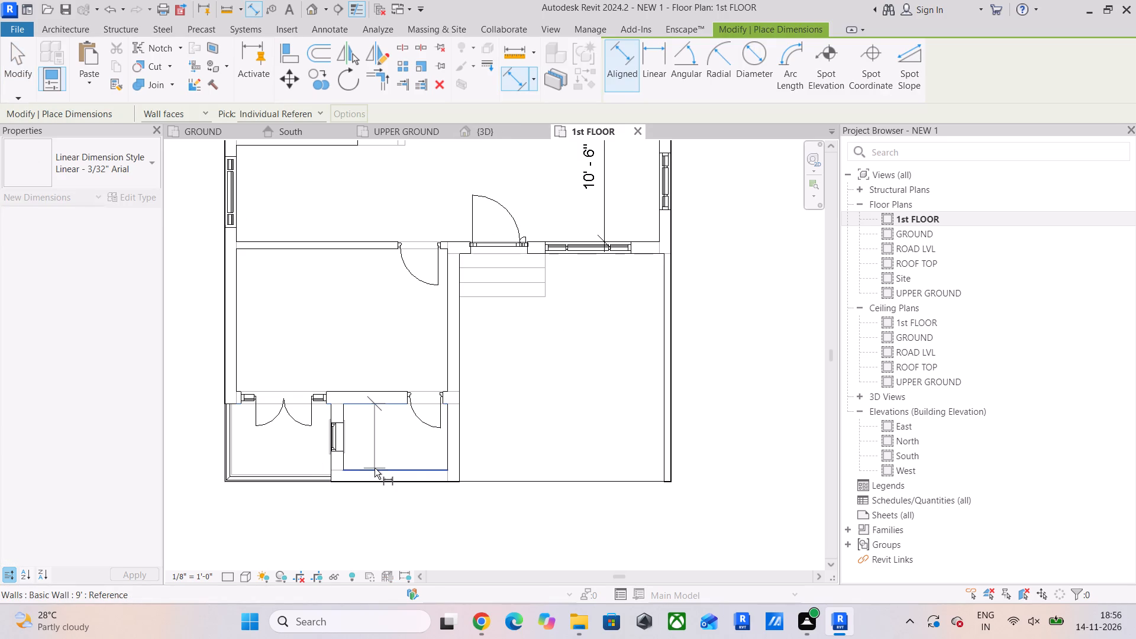
click(398, 459)
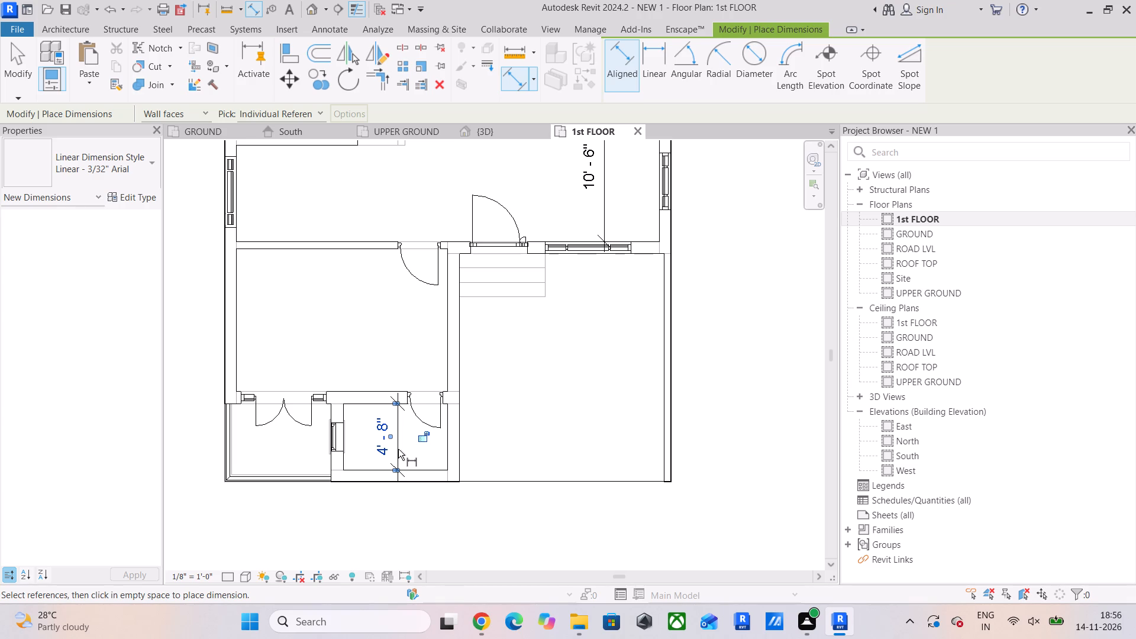
Add an aligned dimension across the inside width of the room with double doors to the glass-railed balcony.
scroll(377, 479, down, 4)
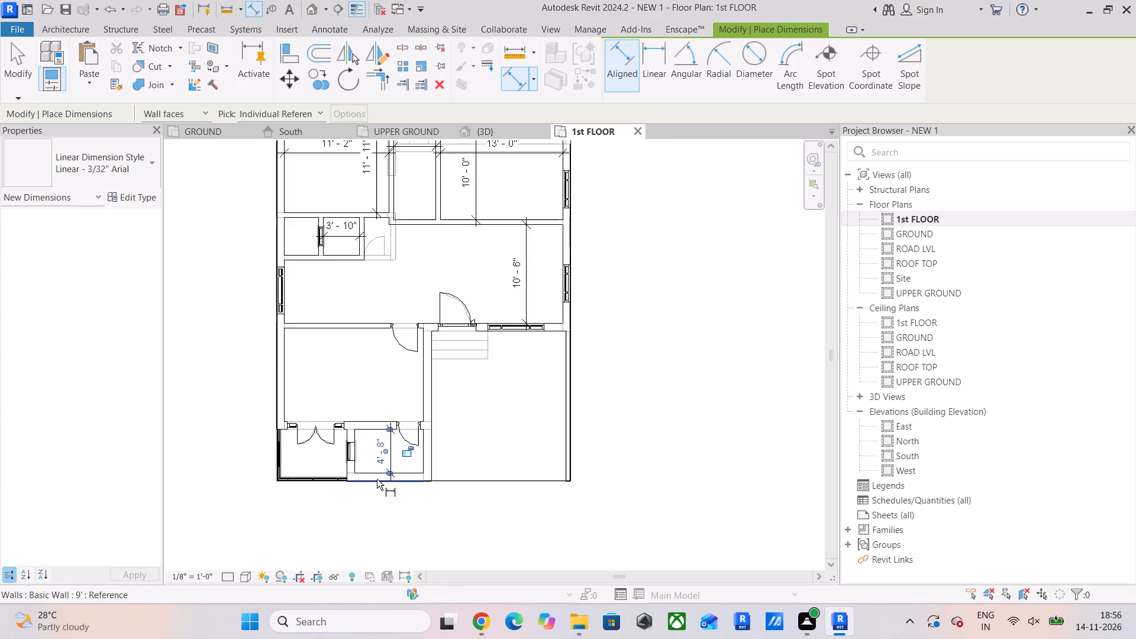
middle_drag(377, 479, 346, 489)
scroll(302, 486, up, 5)
scroll(408, 447, down, 4)
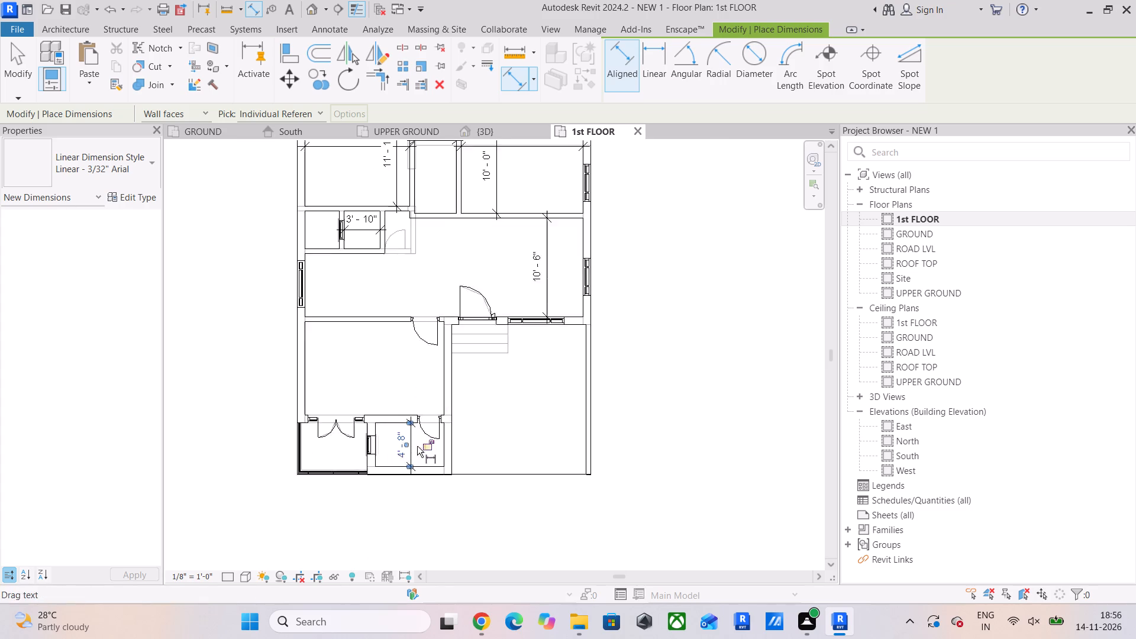
middle_drag(418, 446, 398, 490)
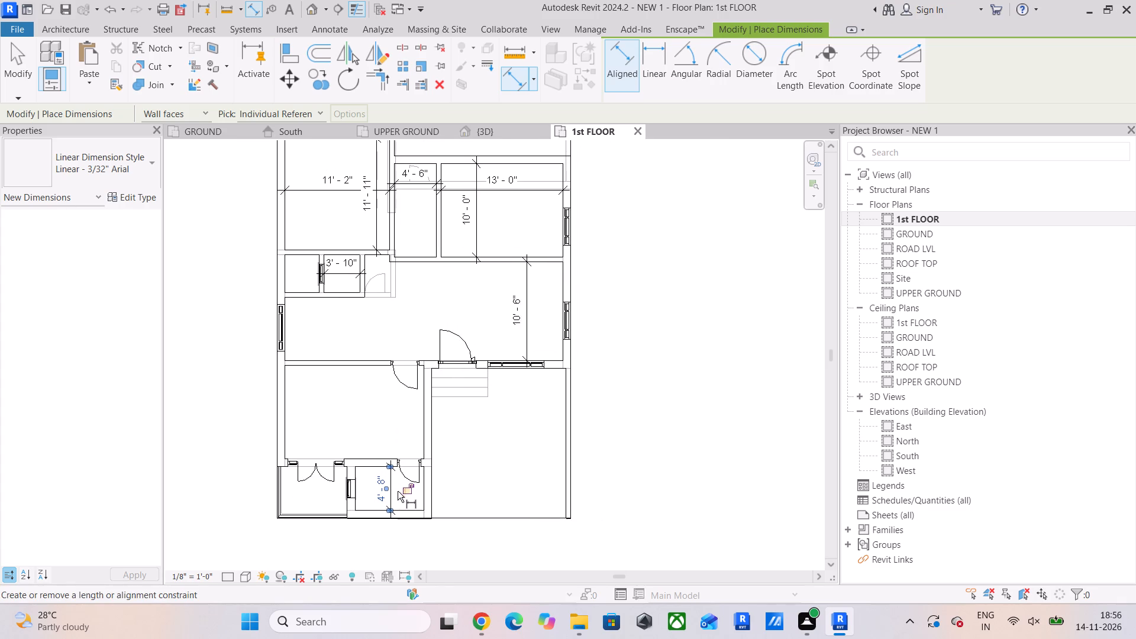
click(282, 406)
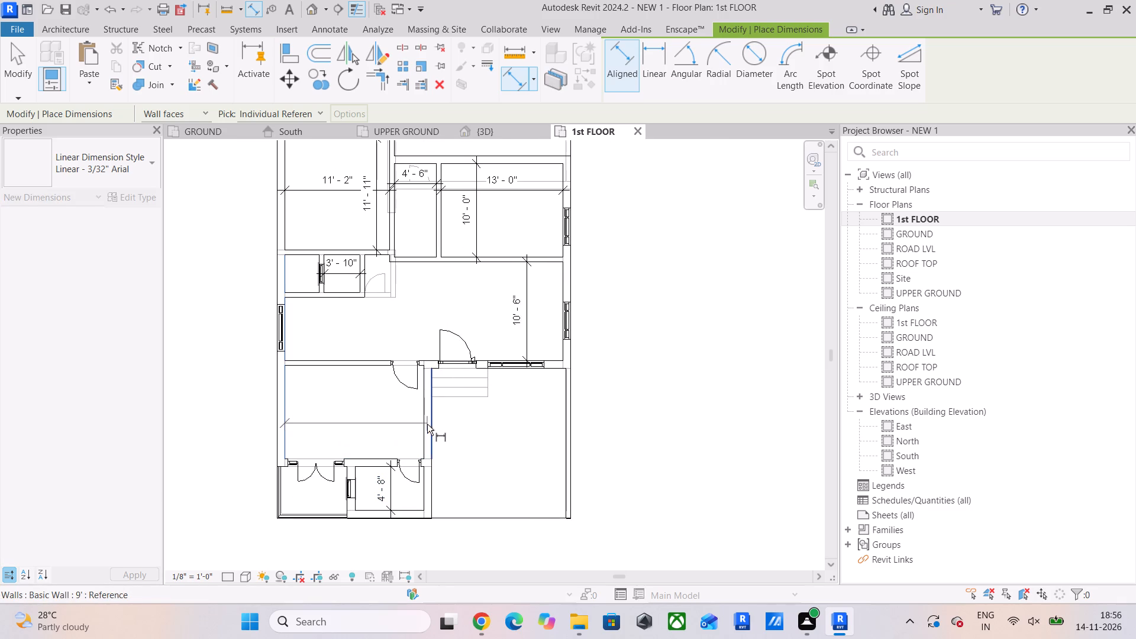
click(422, 425)
click(372, 427)
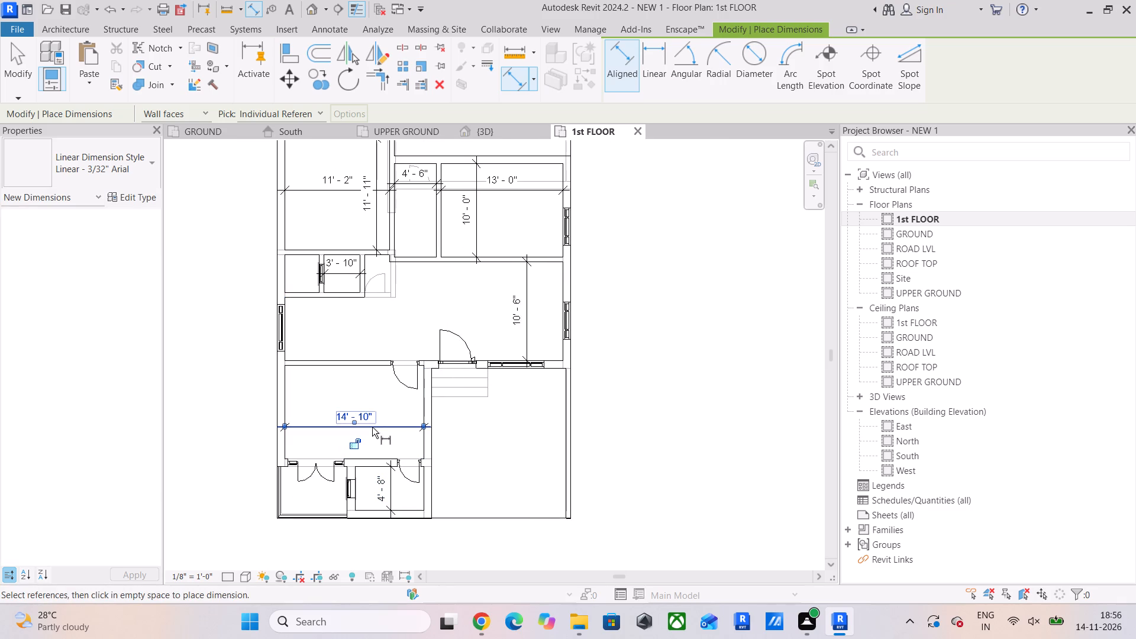
key(Escape)
Set the inside width of the room with double doors to the glass-railed balcony to 18'-8" by moving its side wall.
key(Escape)
key(Escape)
key(Escape)
click(428, 408)
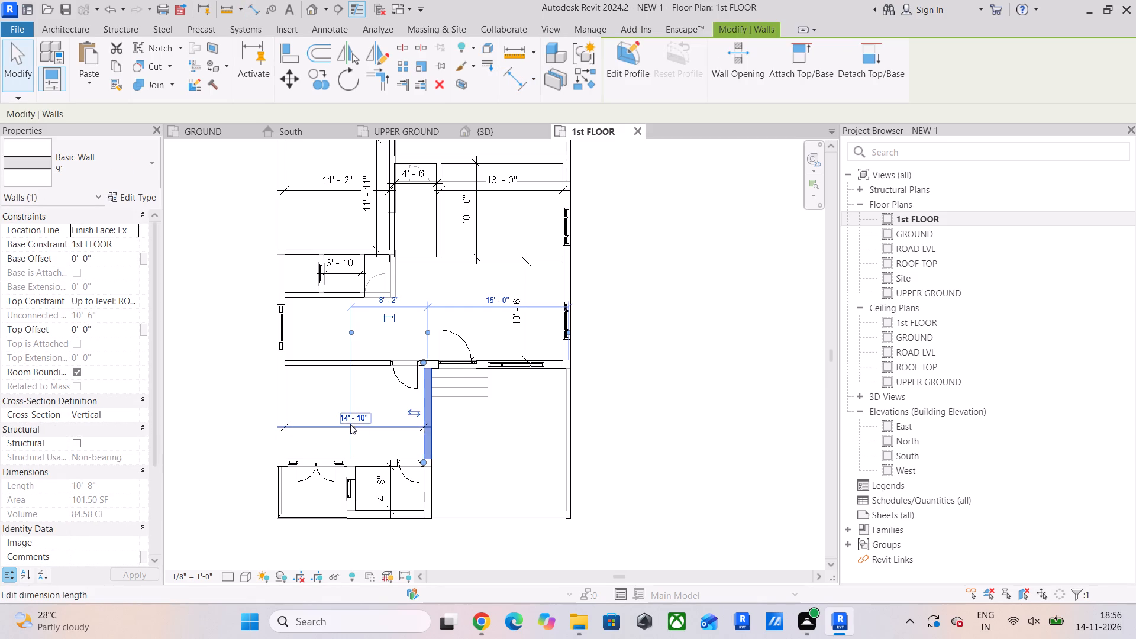
click(364, 416)
text(18)
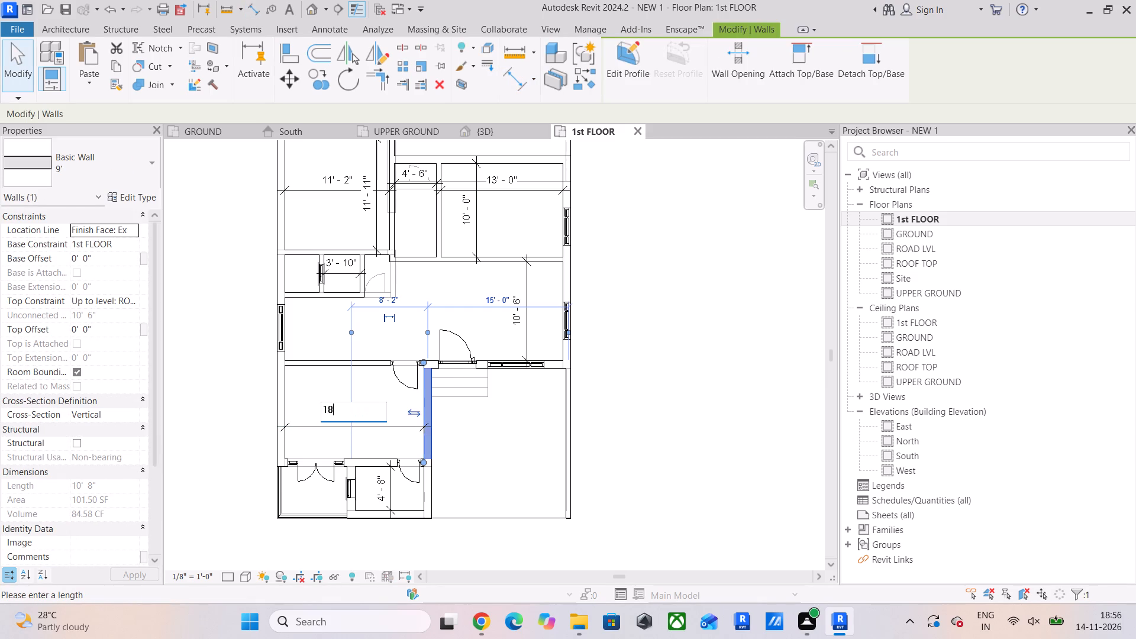
key(apostrophe)
text(8")
key(Return)
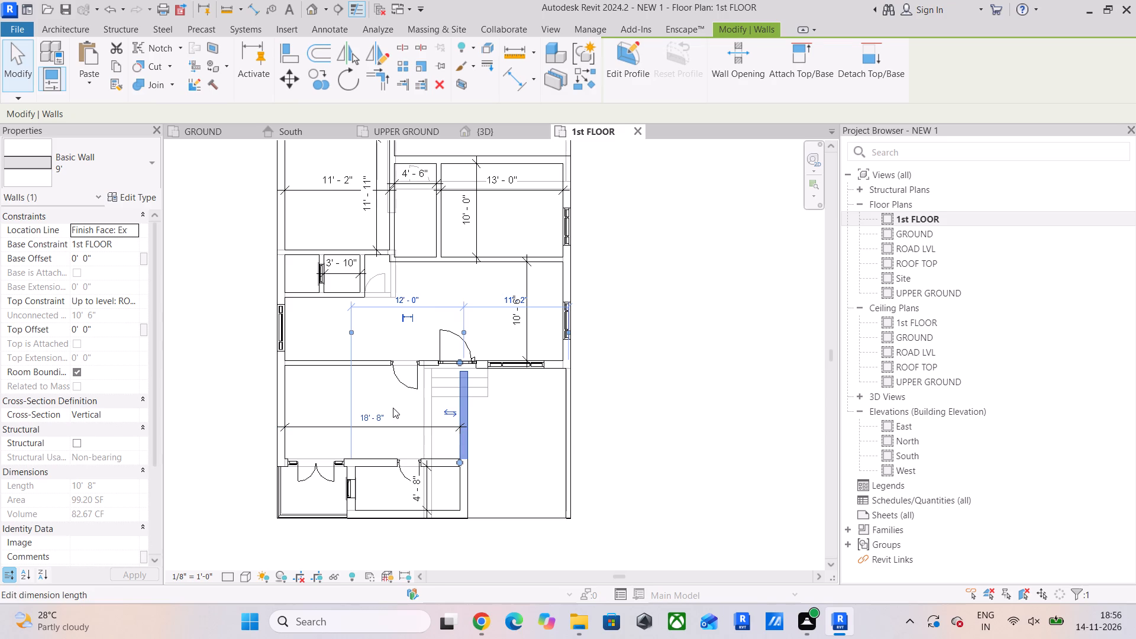
scroll(568, 359, up, 5)
key(Escape)
key(Escape)
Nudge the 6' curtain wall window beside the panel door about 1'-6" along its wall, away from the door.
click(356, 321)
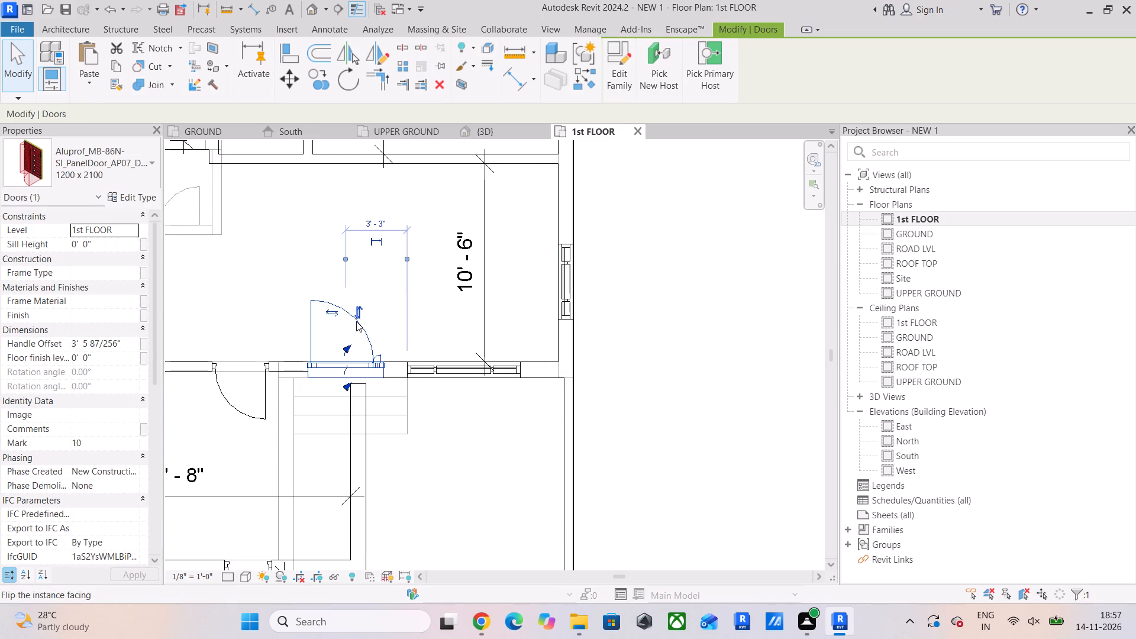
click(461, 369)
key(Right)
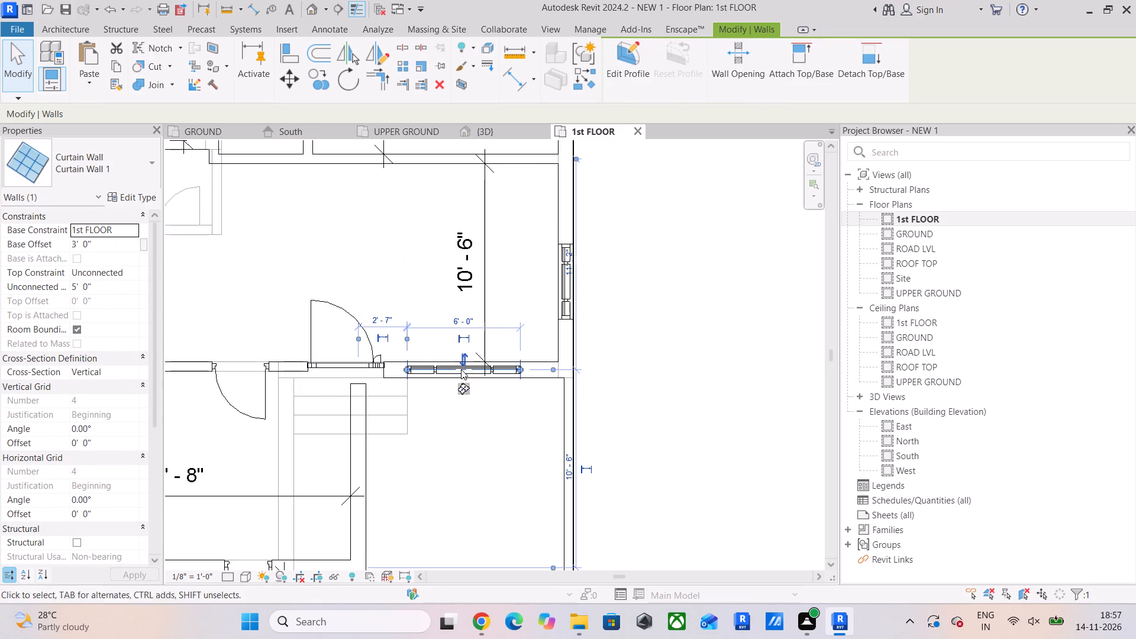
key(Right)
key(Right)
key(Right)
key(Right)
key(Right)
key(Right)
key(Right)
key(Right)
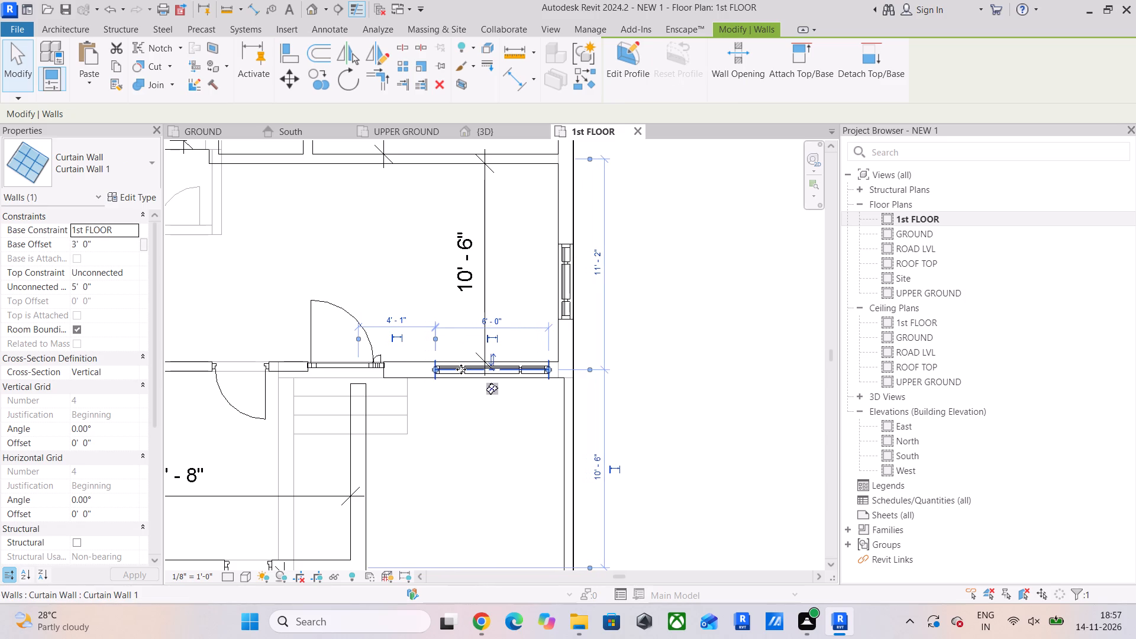
Delete the panel door and the 6' curtain wall window from the wall between the 10'-6" deep room and the open area.
click(325, 361)
key(Delete)
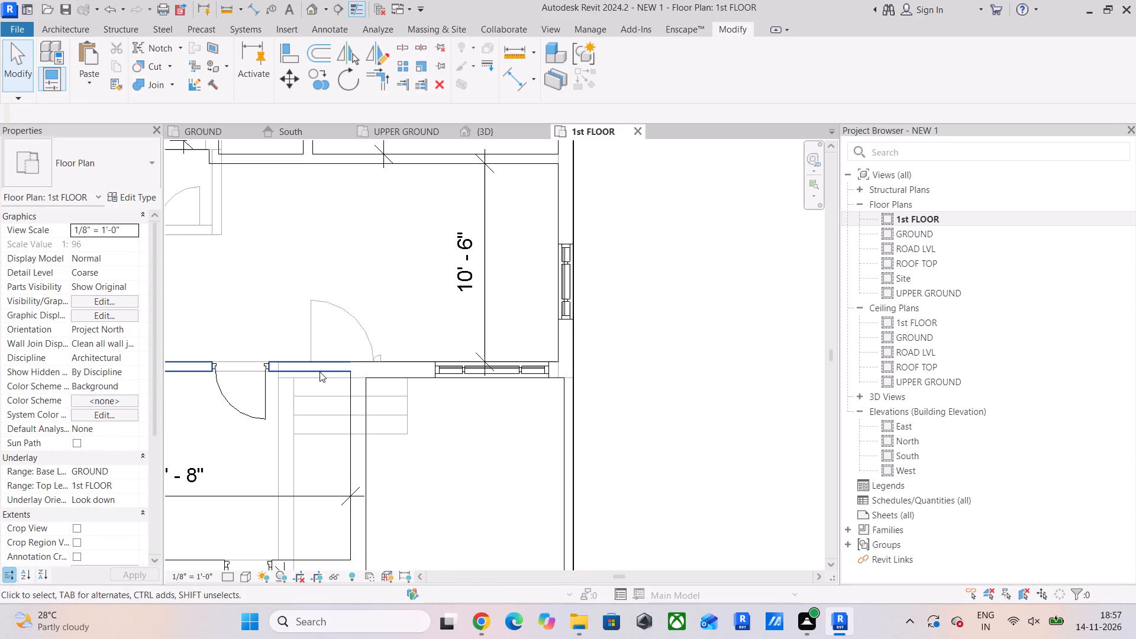
scroll(319, 372, down, 4)
middle_drag(327, 372, 389, 354)
middle_drag(465, 407, 477, 401)
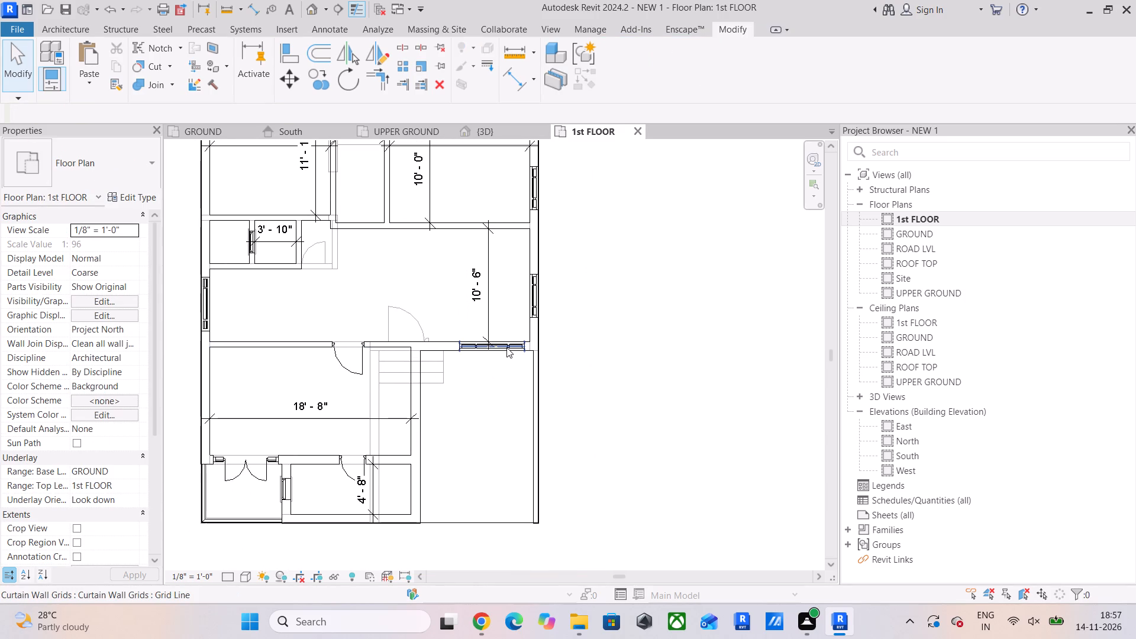
click(506, 347)
key(Delete)
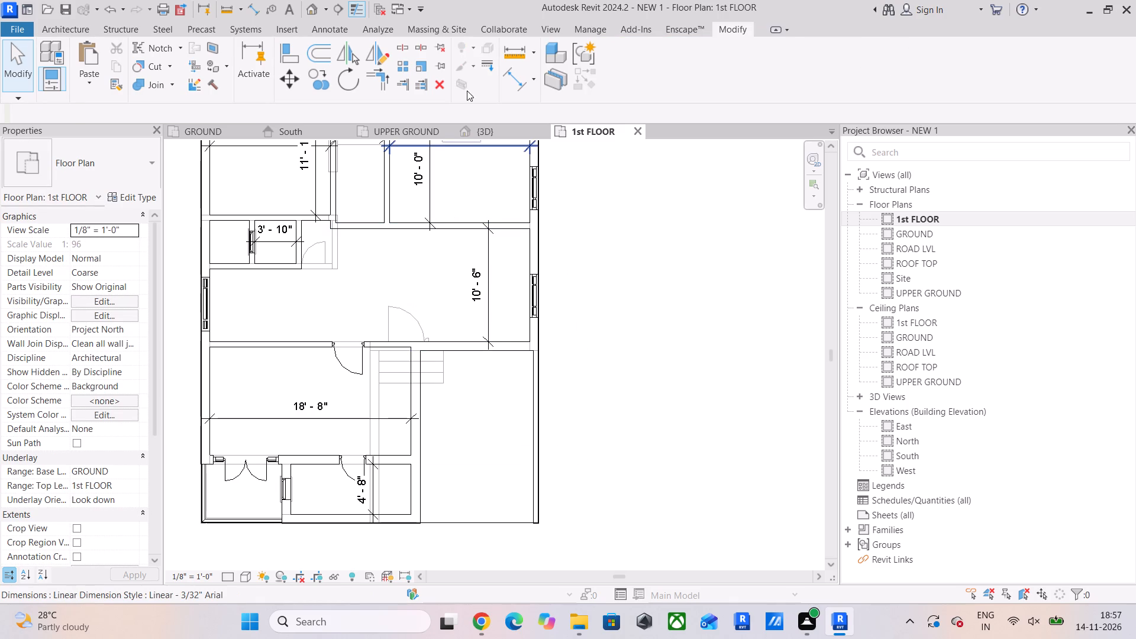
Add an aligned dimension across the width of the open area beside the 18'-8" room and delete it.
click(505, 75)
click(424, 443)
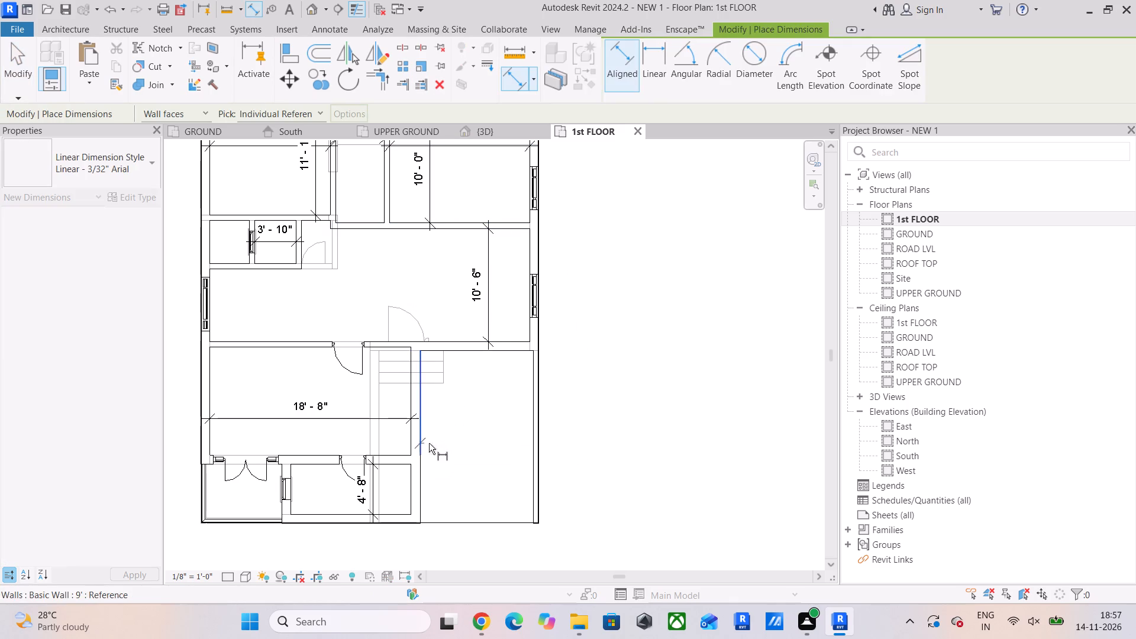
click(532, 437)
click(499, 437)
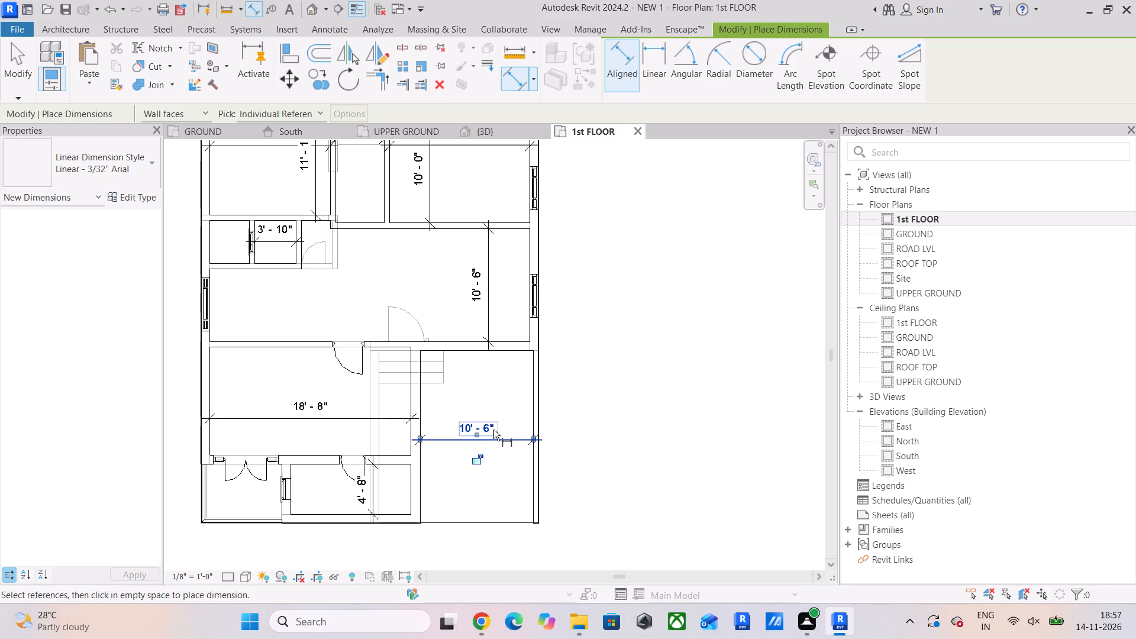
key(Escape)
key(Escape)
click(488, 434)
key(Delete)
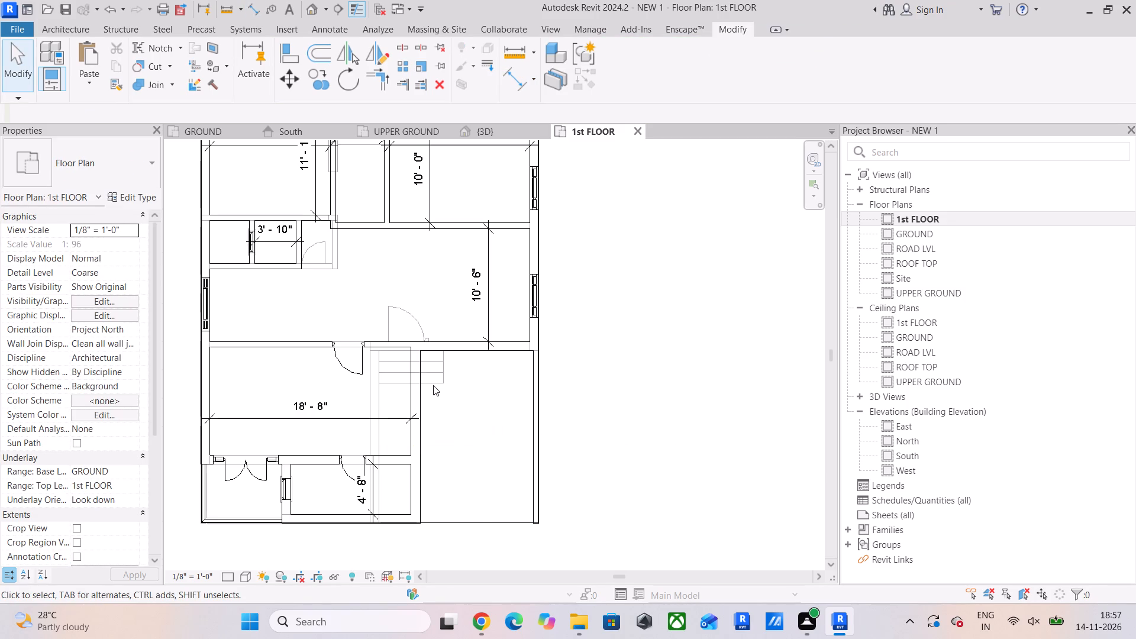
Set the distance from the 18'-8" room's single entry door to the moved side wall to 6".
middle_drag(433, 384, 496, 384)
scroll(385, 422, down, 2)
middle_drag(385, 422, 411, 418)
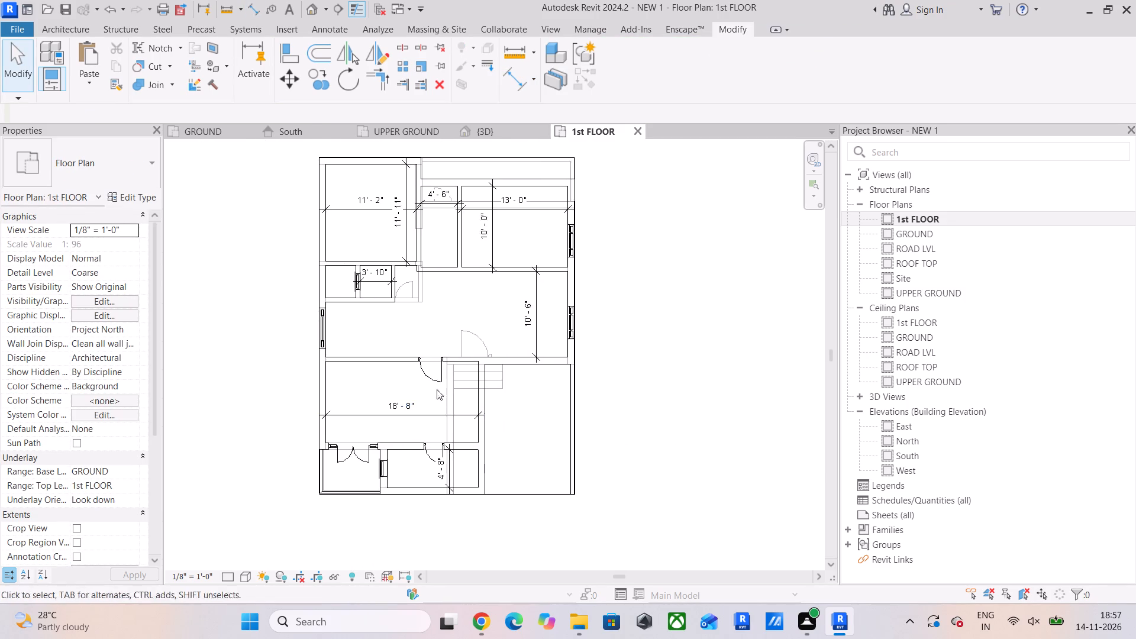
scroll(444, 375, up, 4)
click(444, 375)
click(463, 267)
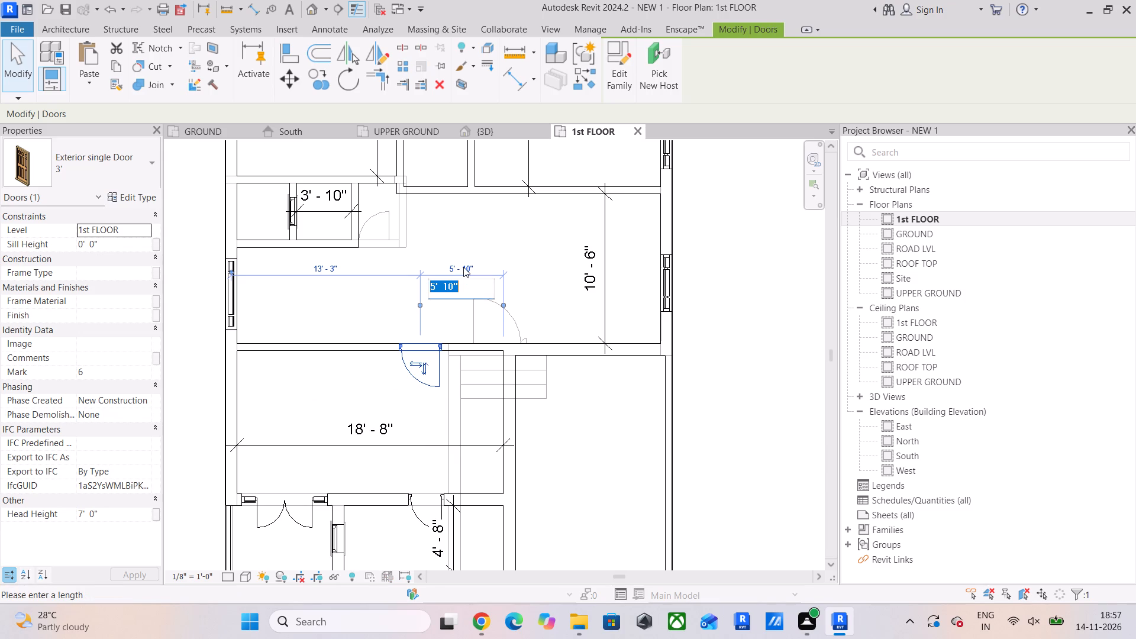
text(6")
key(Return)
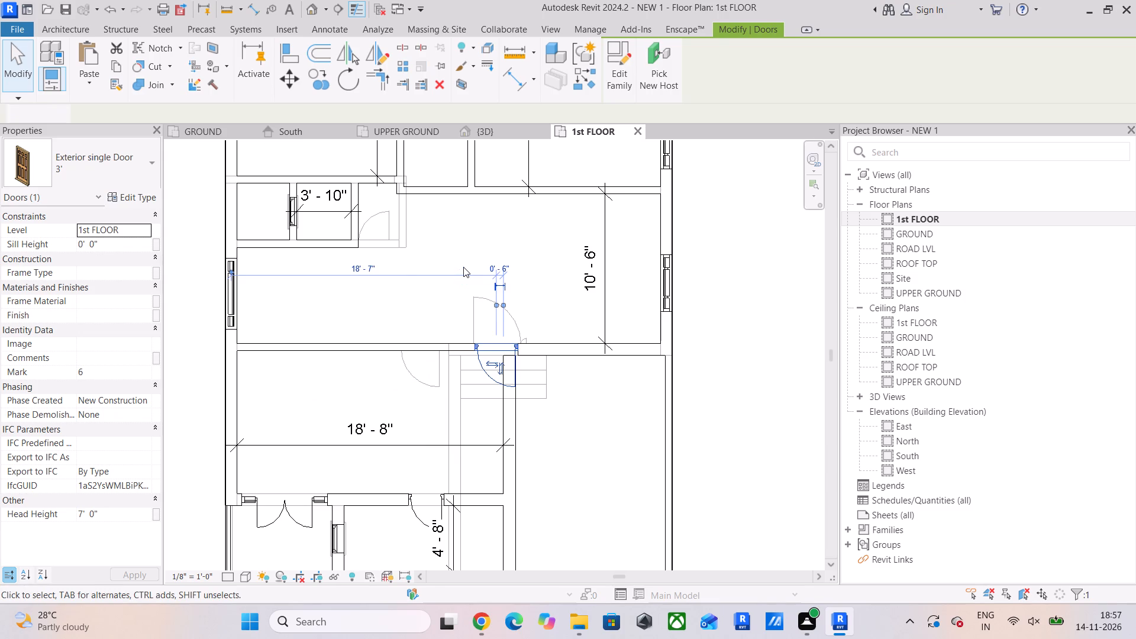
Set the distance from the 18'-8" room's single entry door to the moved side wall to 2'.
scroll(538, 363, up, 6)
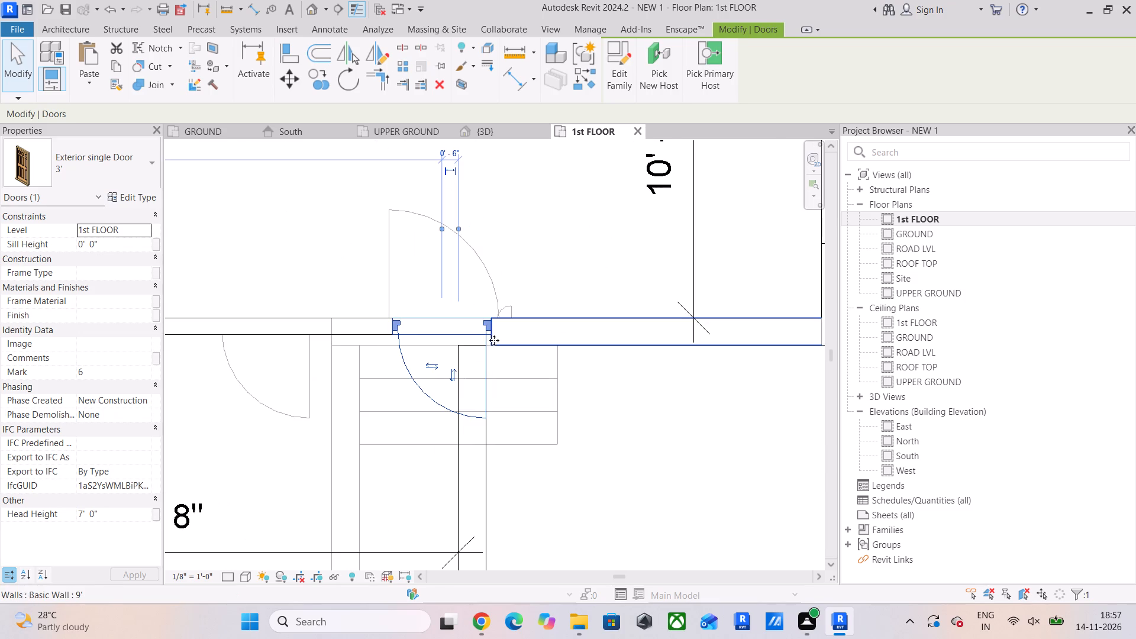
click(450, 156)
text(2')
key(Return)
key(Escape)
Set the 1st FLOOR plan's underlay base level to None.
scroll(506, 421, down, 5)
middle_drag(511, 424, 511, 433)
scroll(511, 433, down, 2)
middle_drag(511, 433, 537, 421)
scroll(537, 421, down, 1)
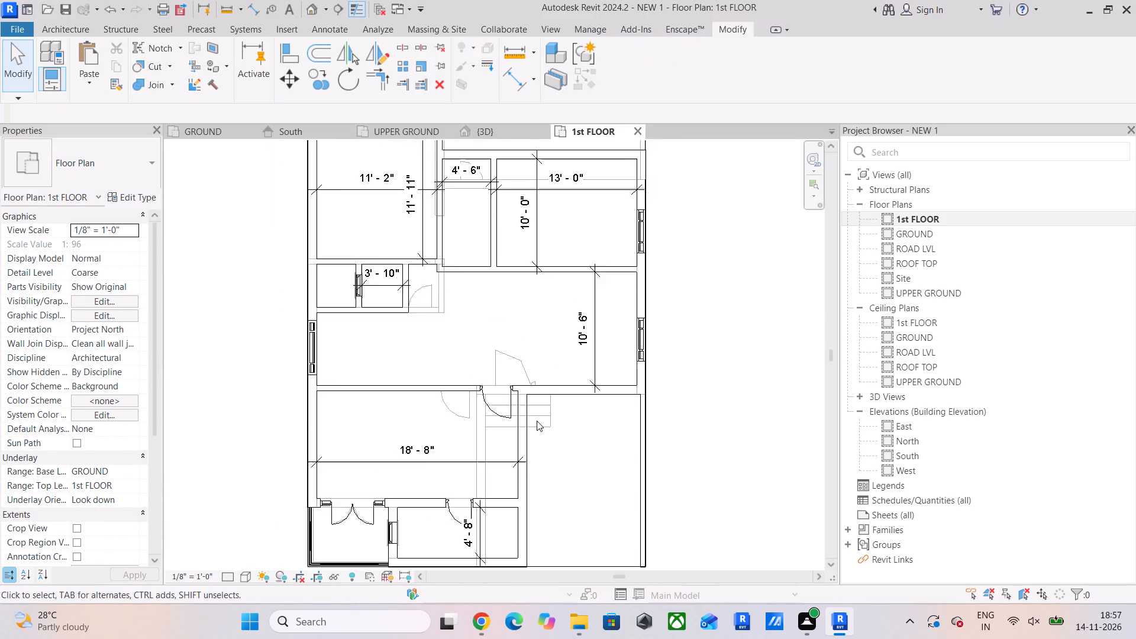
scroll(537, 421, down, 1)
middle_drag(537, 421, 534, 438)
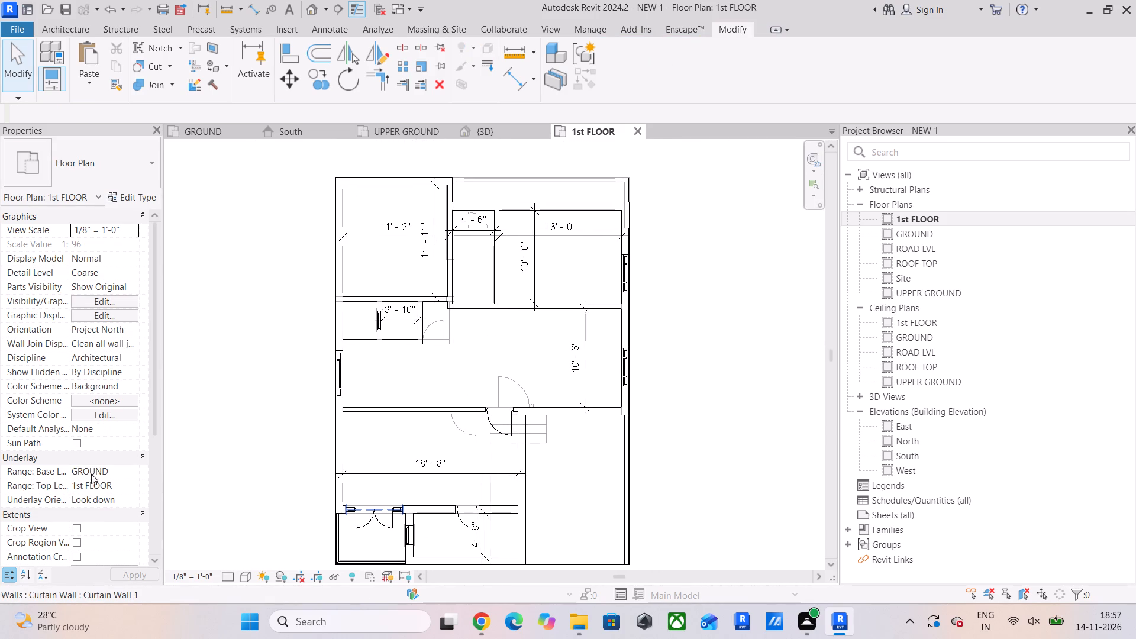
click(128, 471)
click(91, 485)
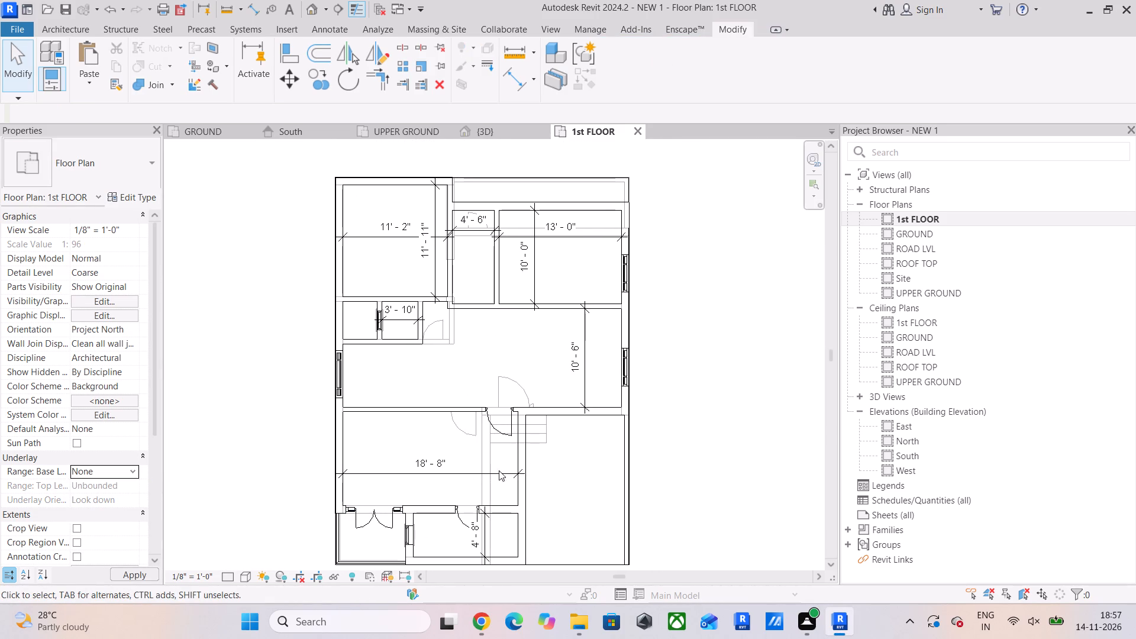
middle_drag(540, 425, 510, 385)
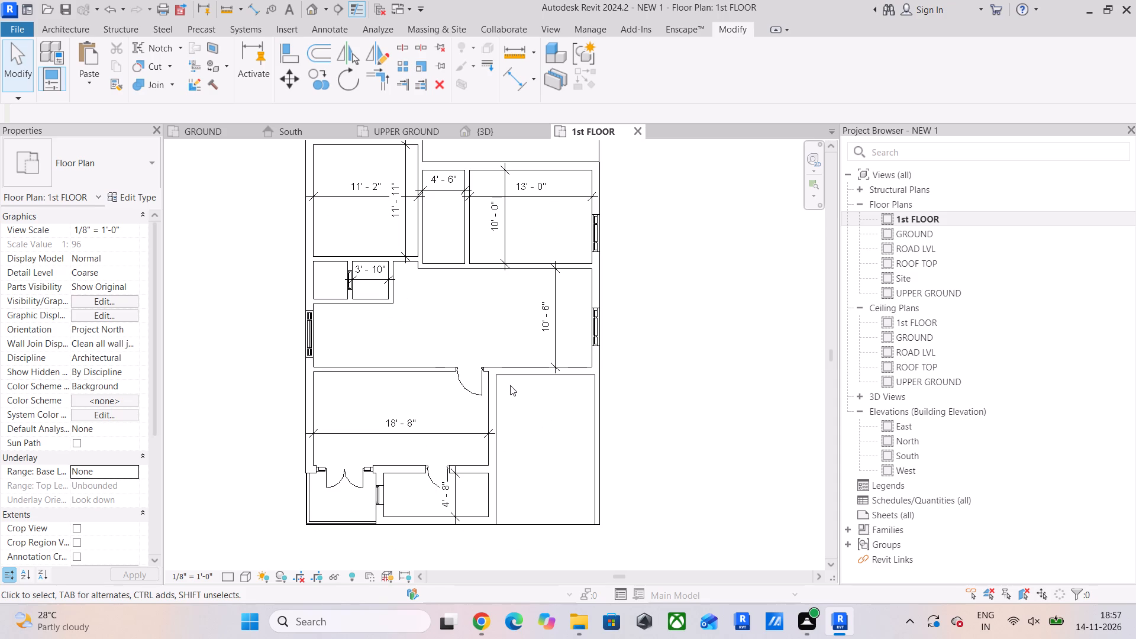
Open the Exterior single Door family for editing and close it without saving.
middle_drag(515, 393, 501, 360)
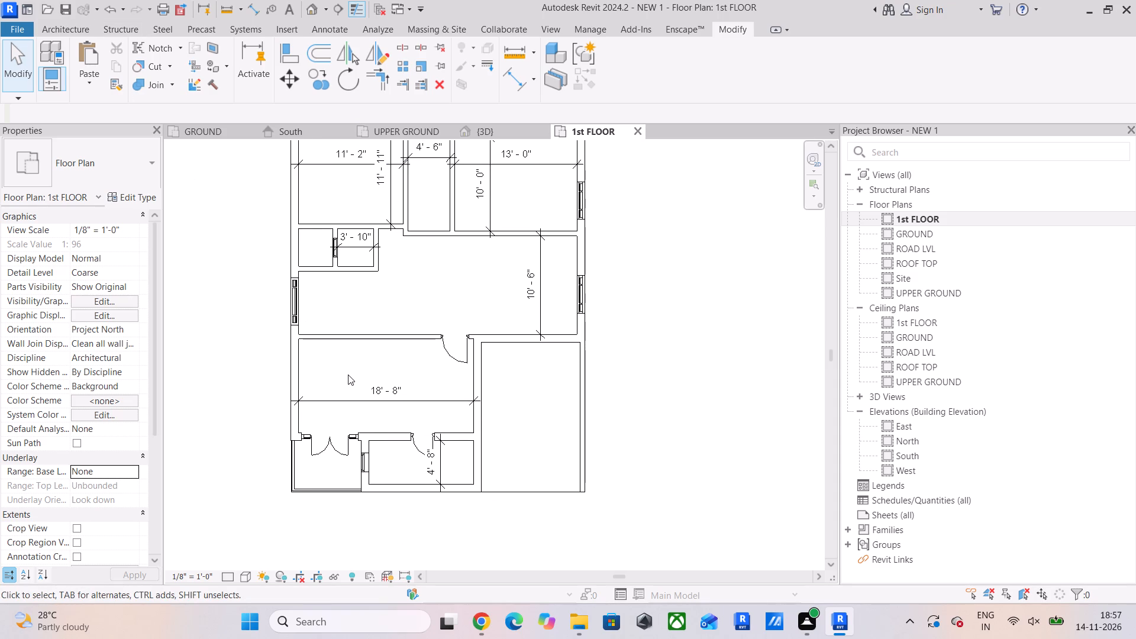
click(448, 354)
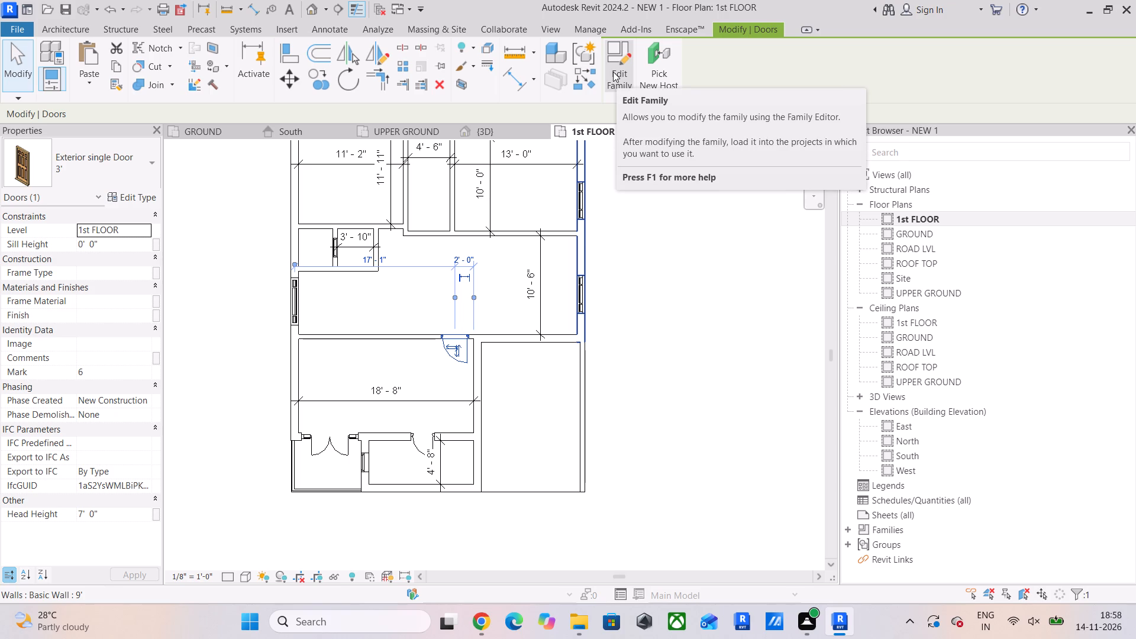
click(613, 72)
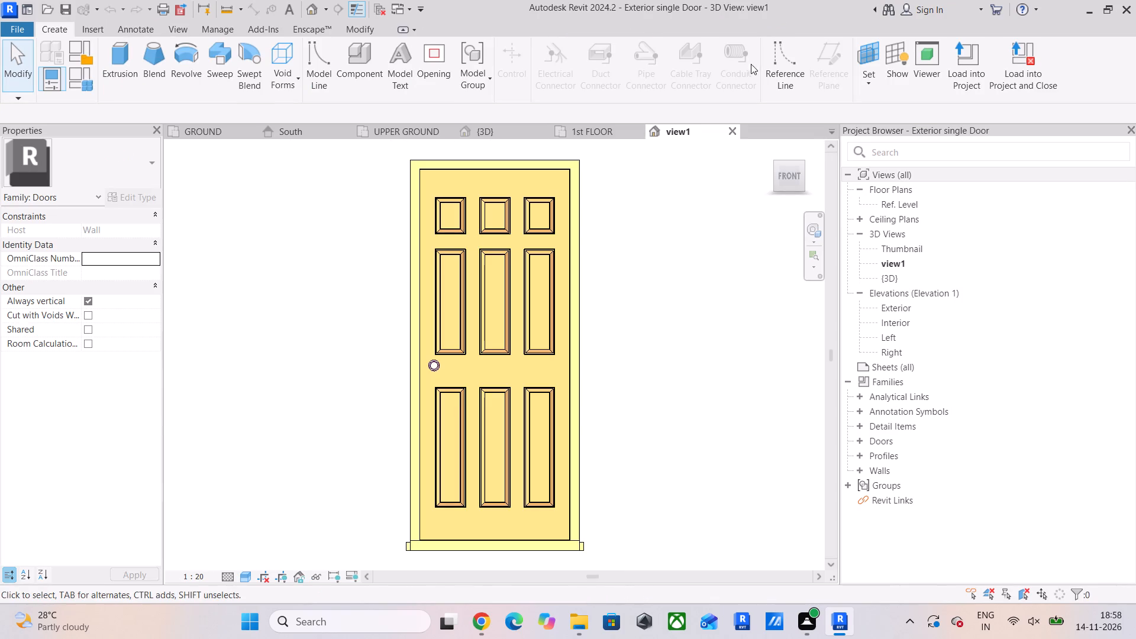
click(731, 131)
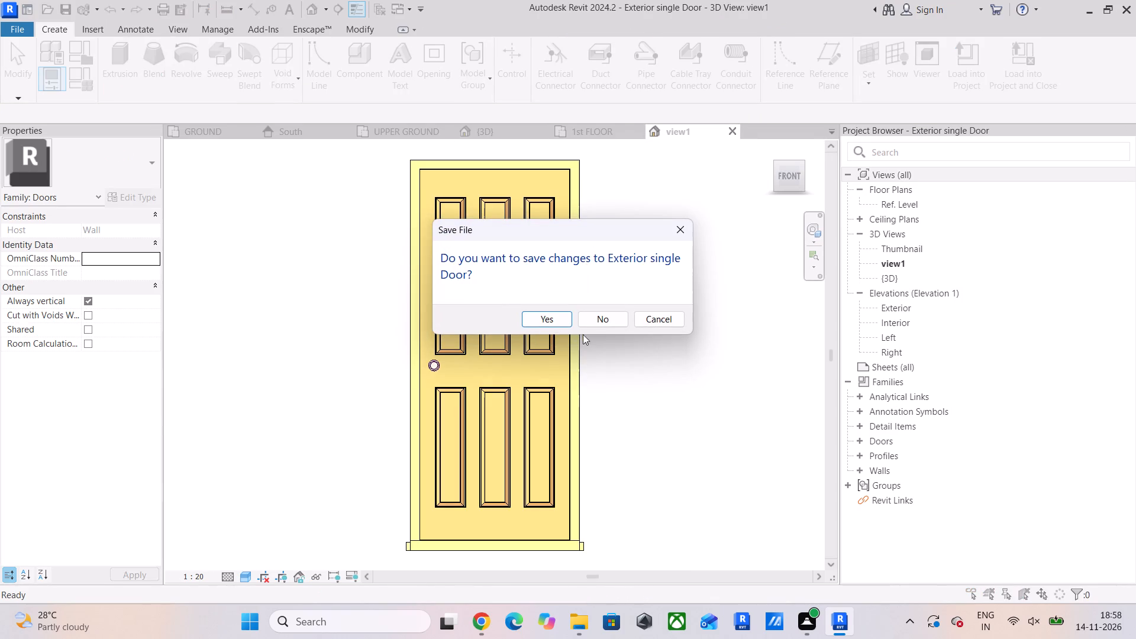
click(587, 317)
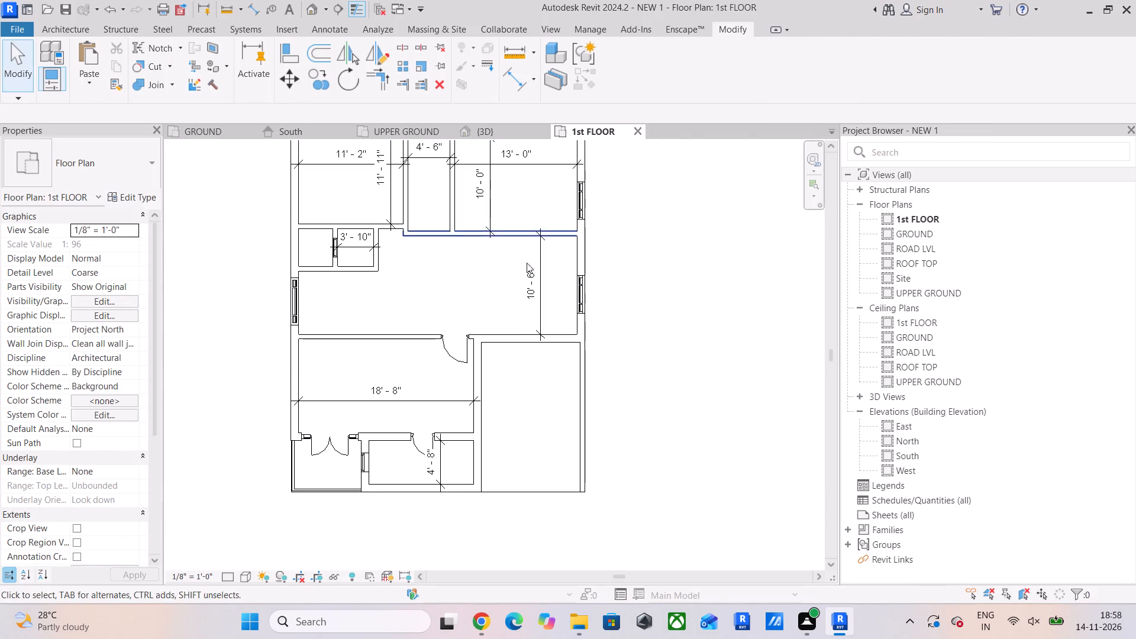
Place a 3' Exterior single Door in the wall to the open area, 3'-0" from the 18'-8" room's side wall face.
click(445, 352)
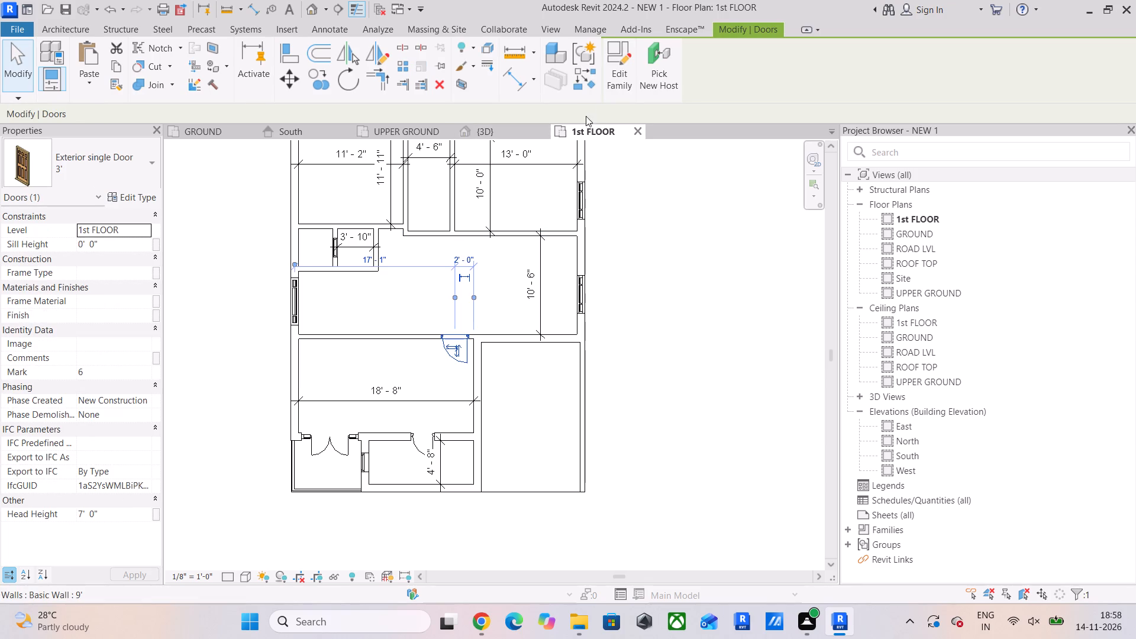
click(592, 78)
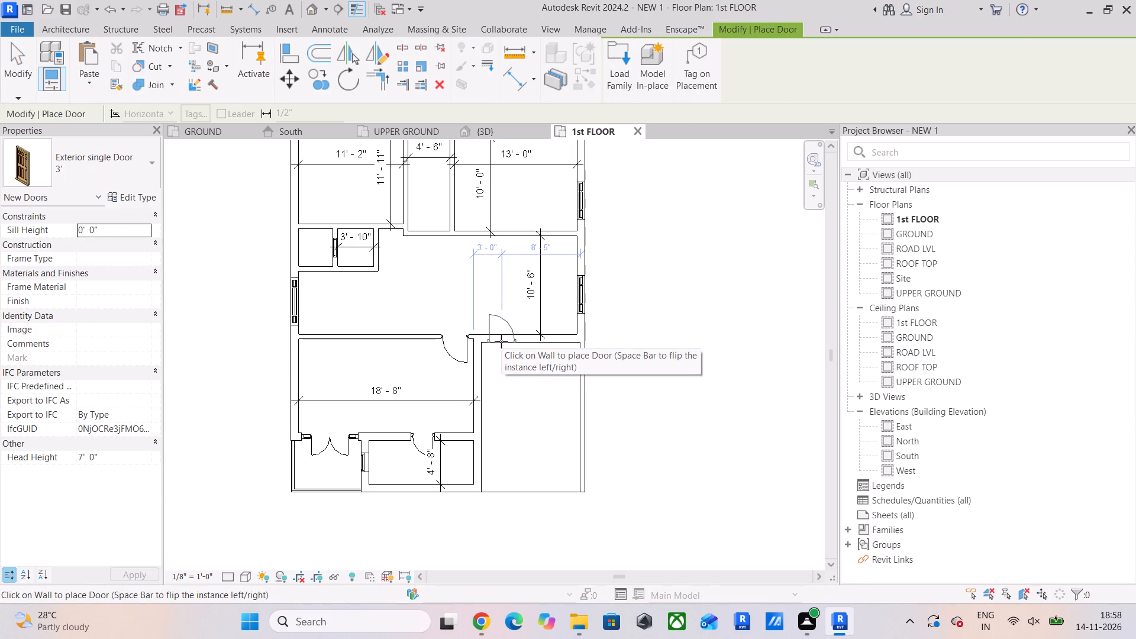
click(501, 341)
key(Escape)
key(Escape)
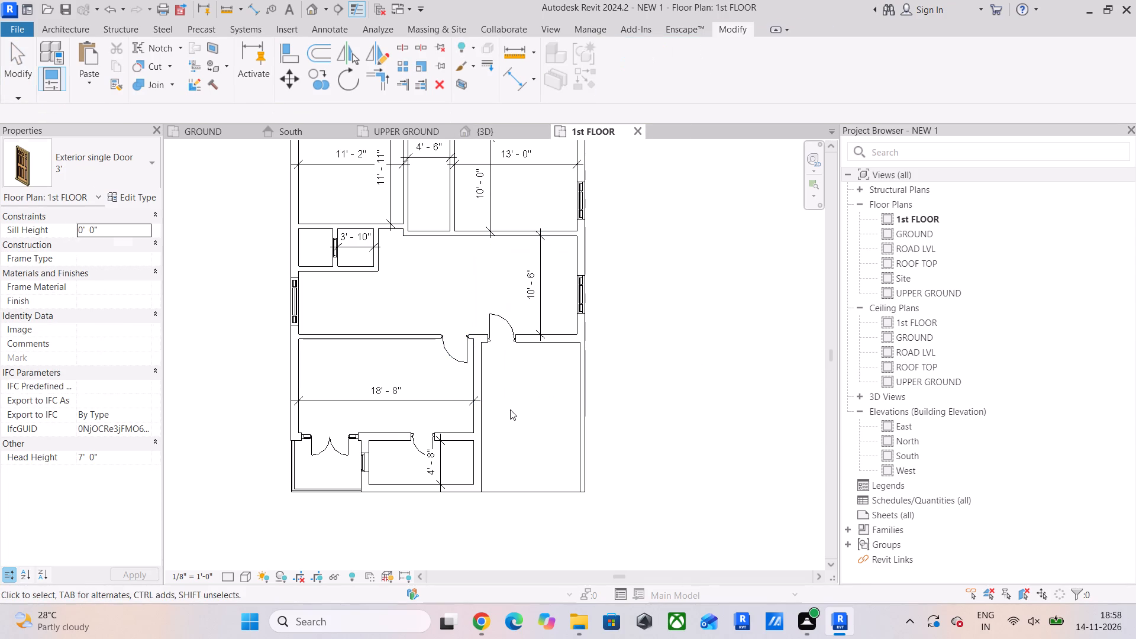
key(Escape)
Draw a 5'-0" long Curtain Wall 1 window in the wall between the new door and the exterior wall.
scroll(538, 346, up, 3)
click(63, 23)
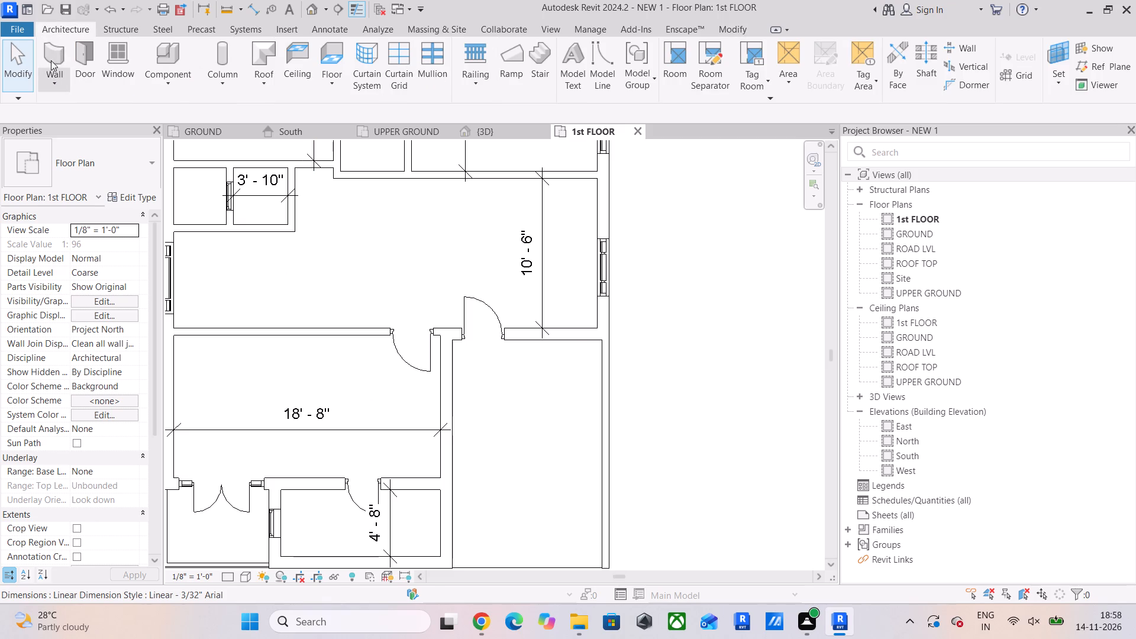
click(43, 51)
click(88, 157)
scroll(88, 322, down, 7)
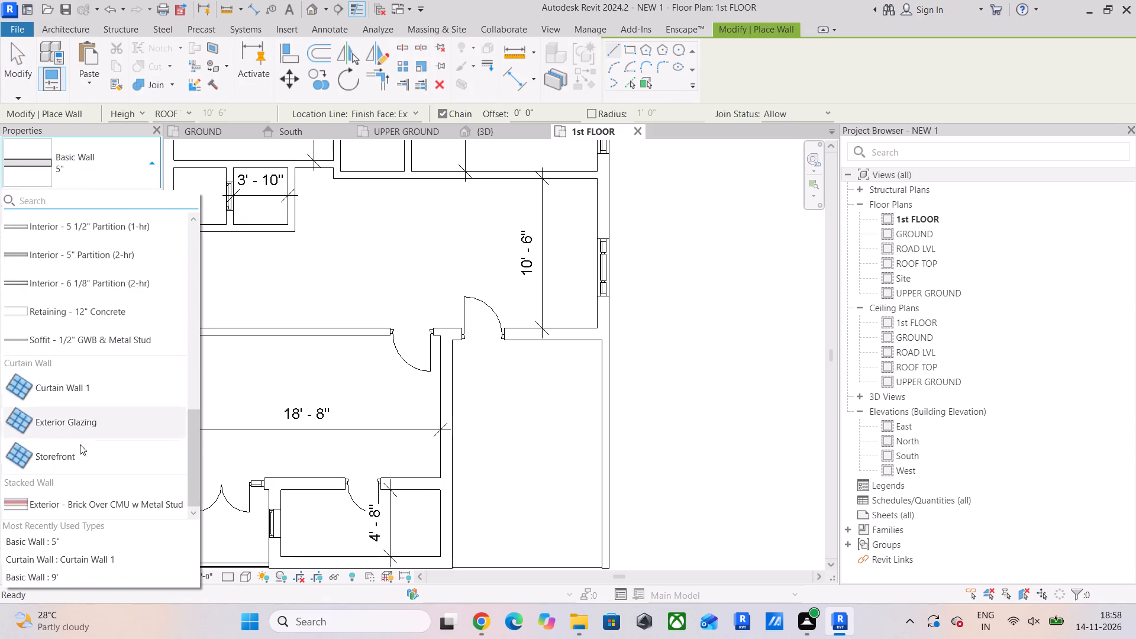
click(95, 382)
scroll(567, 321, up, 4)
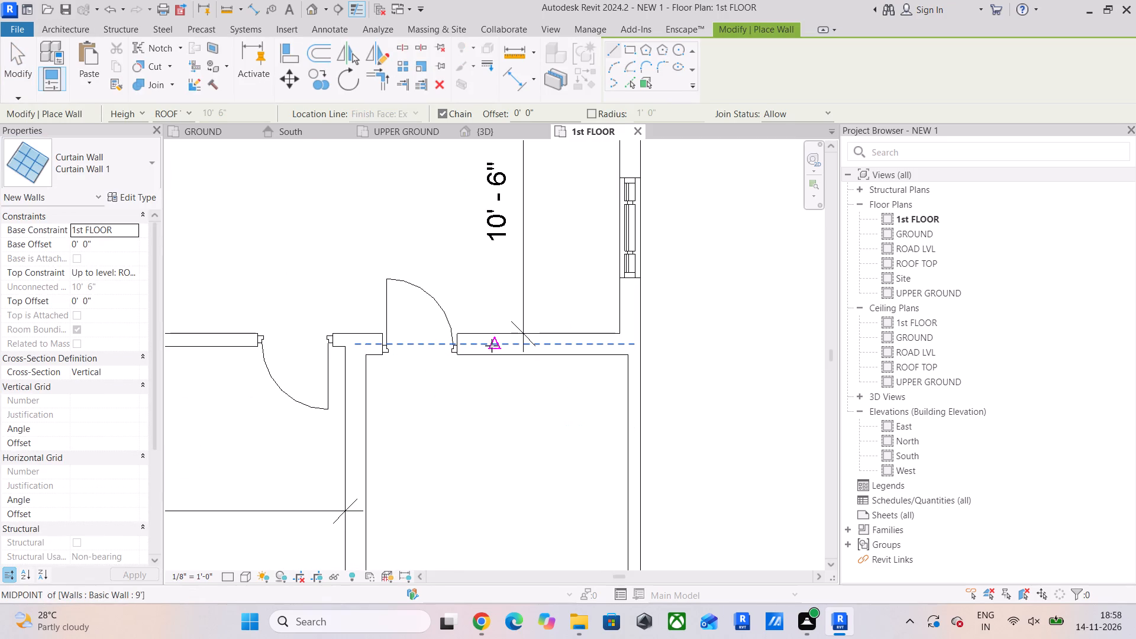
click(482, 344)
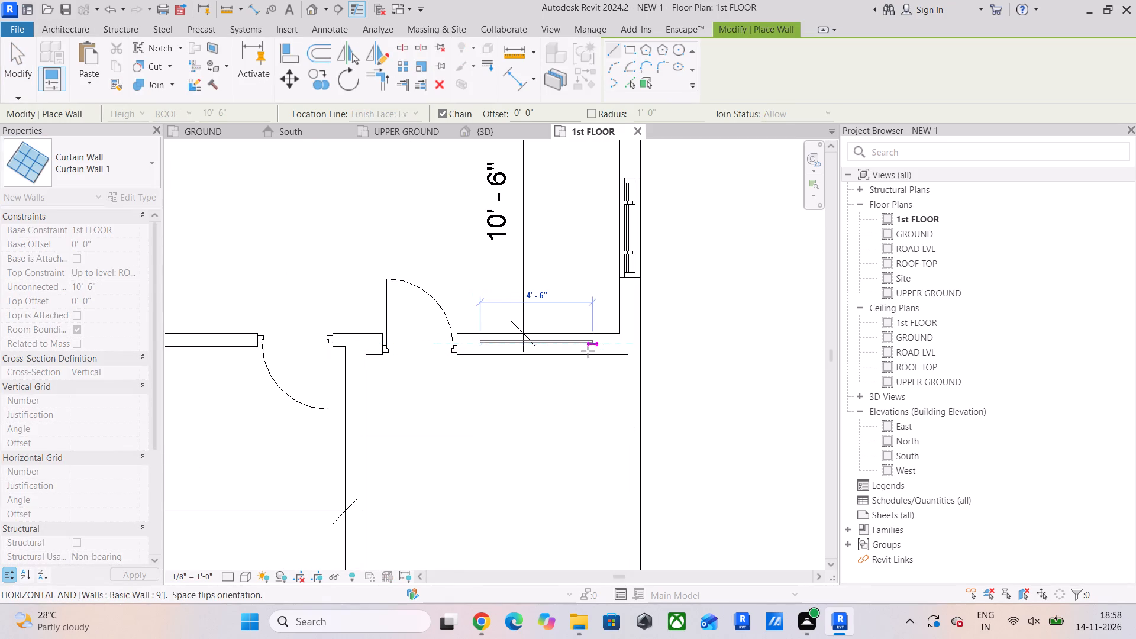
click(601, 351)
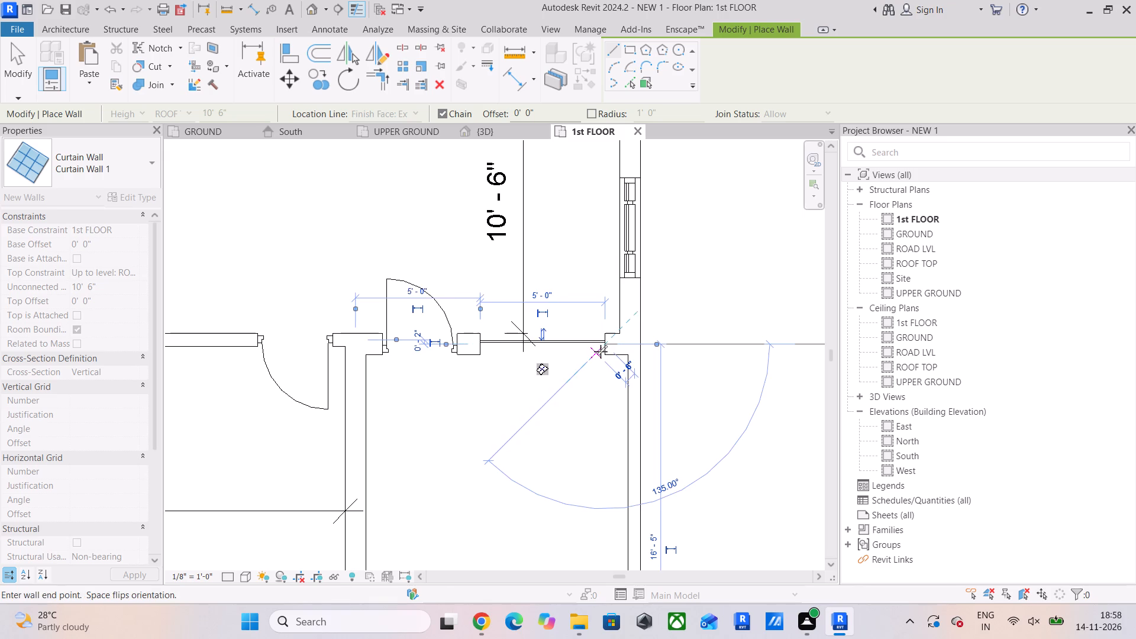
key(Escape)
key(Escape)
key(Escape)
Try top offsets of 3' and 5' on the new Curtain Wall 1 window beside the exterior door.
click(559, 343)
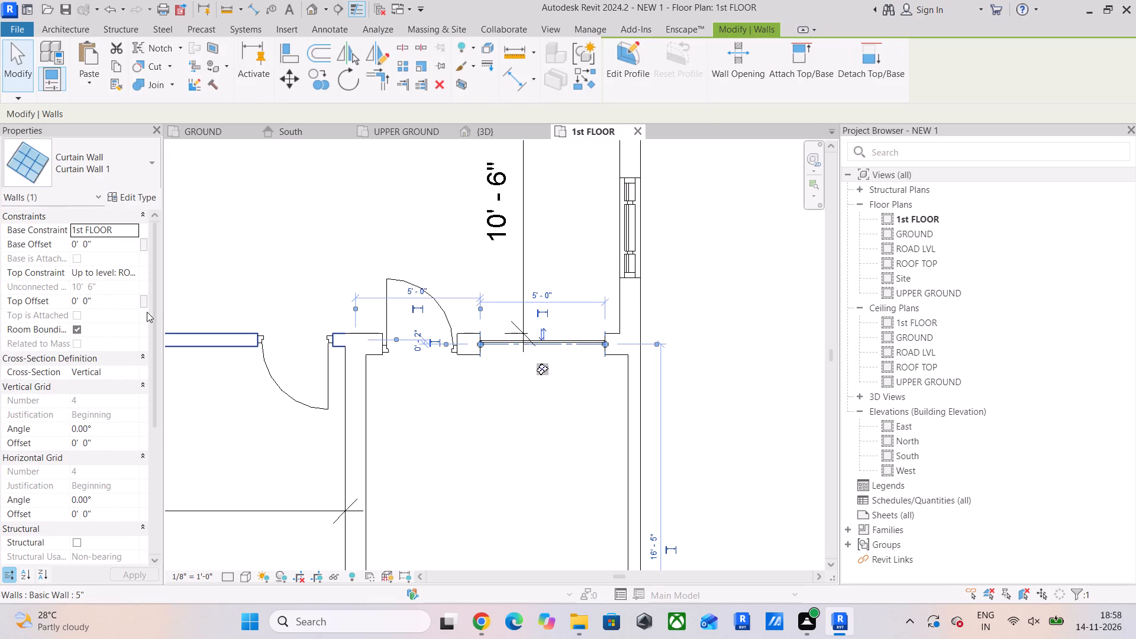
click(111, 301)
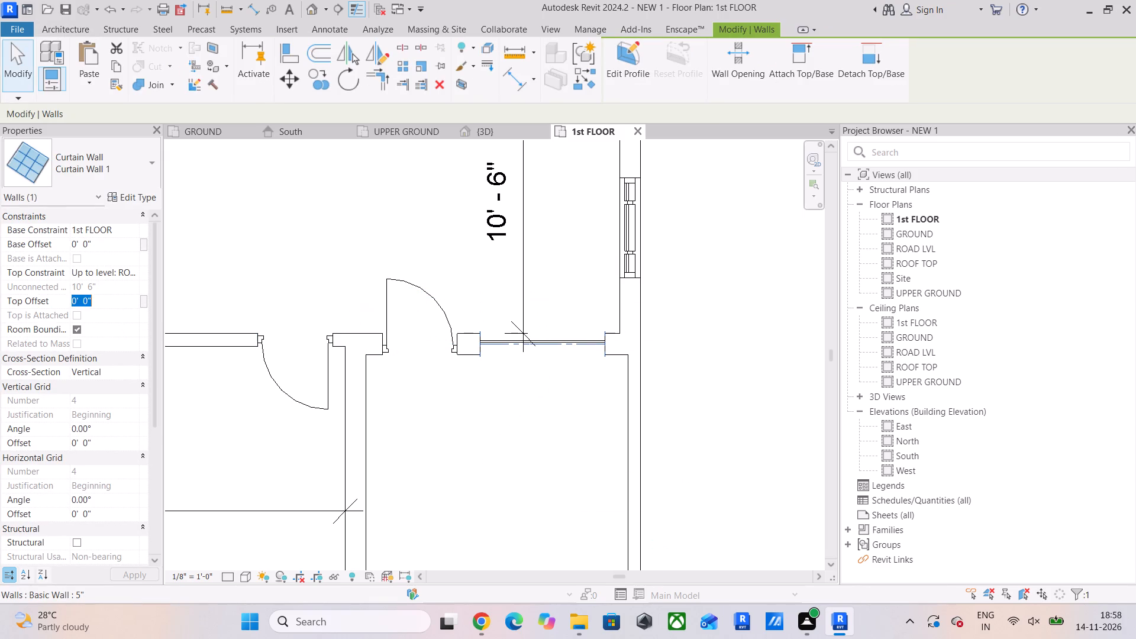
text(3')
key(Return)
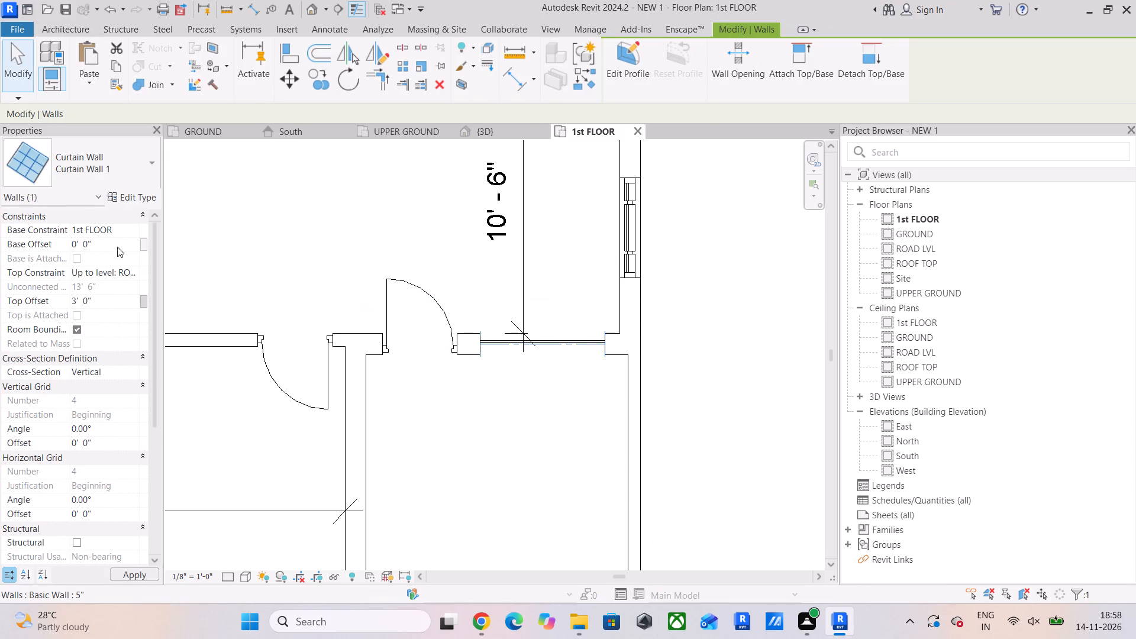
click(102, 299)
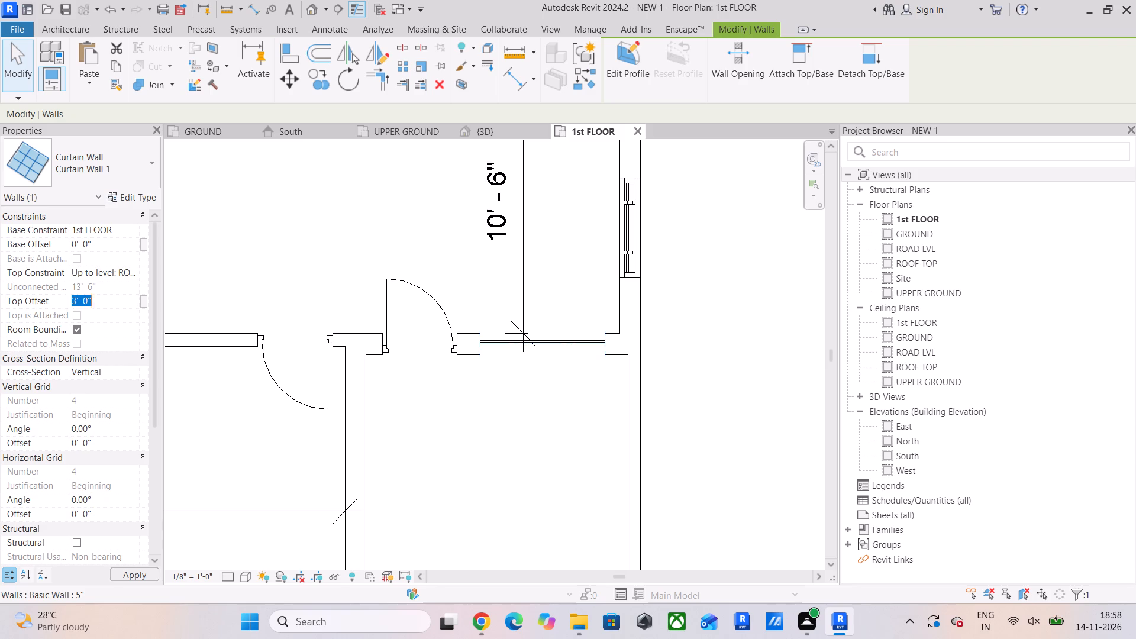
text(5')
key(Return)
Give the curtain wall window a 3' base offset, an Unconnected top constraint and a 5' unconnected height.
click(108, 237)
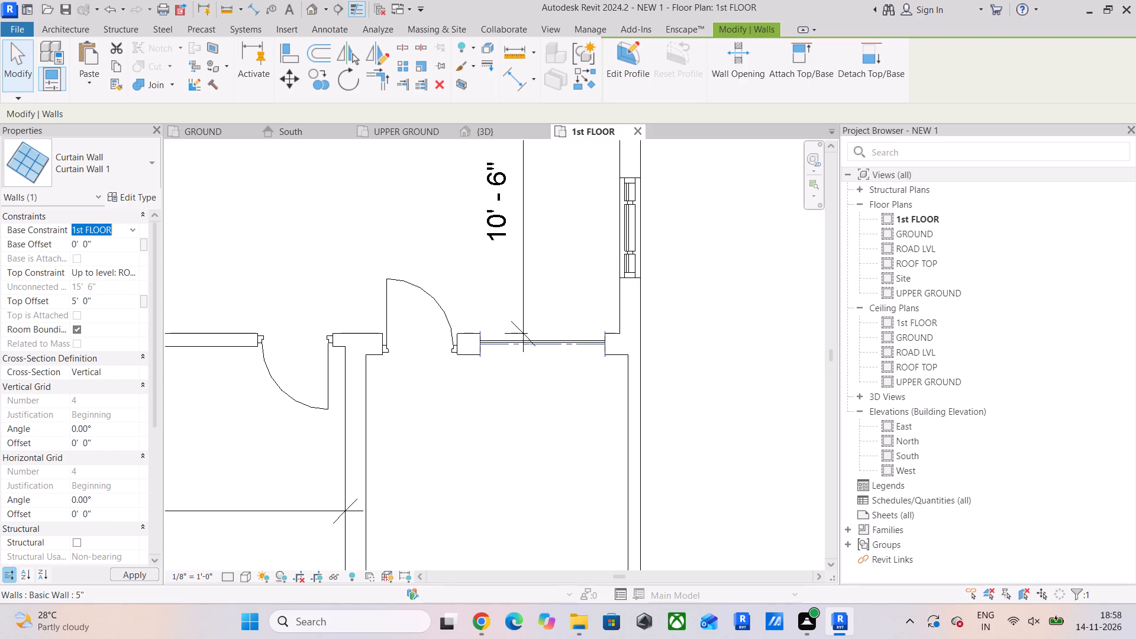
click(108, 244)
text(3')
key(Return)
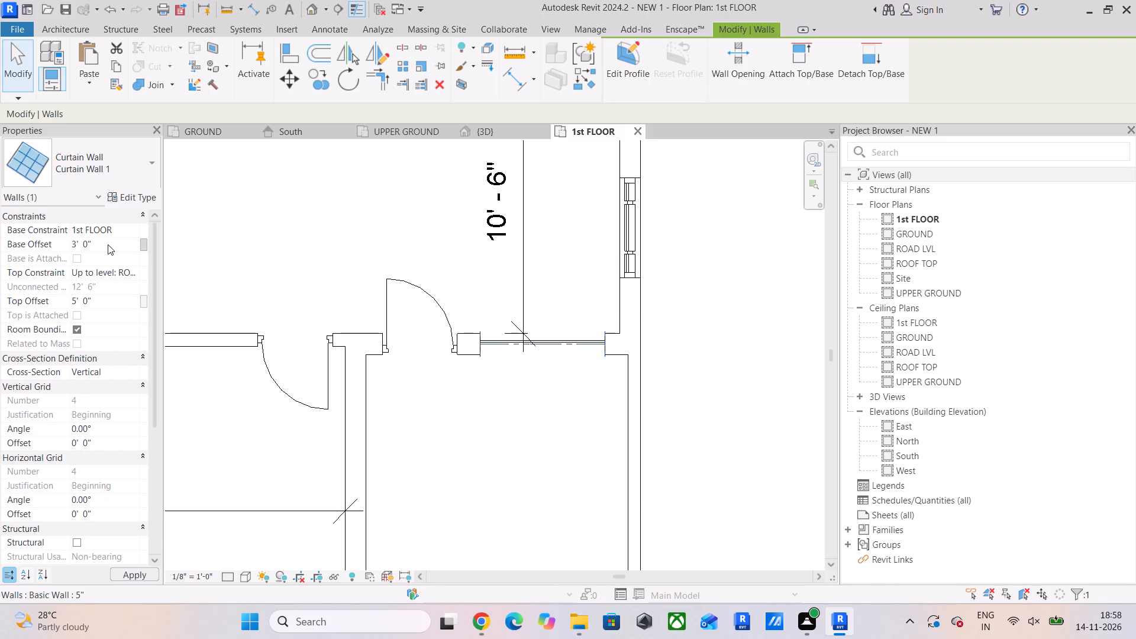
click(129, 270)
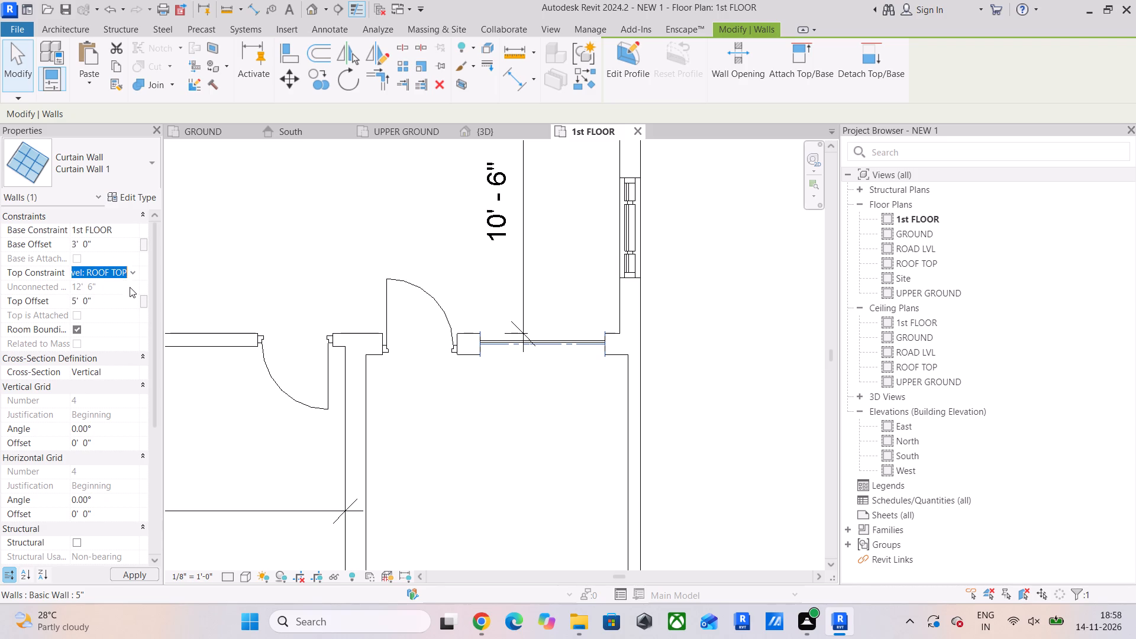
click(130, 287)
click(106, 295)
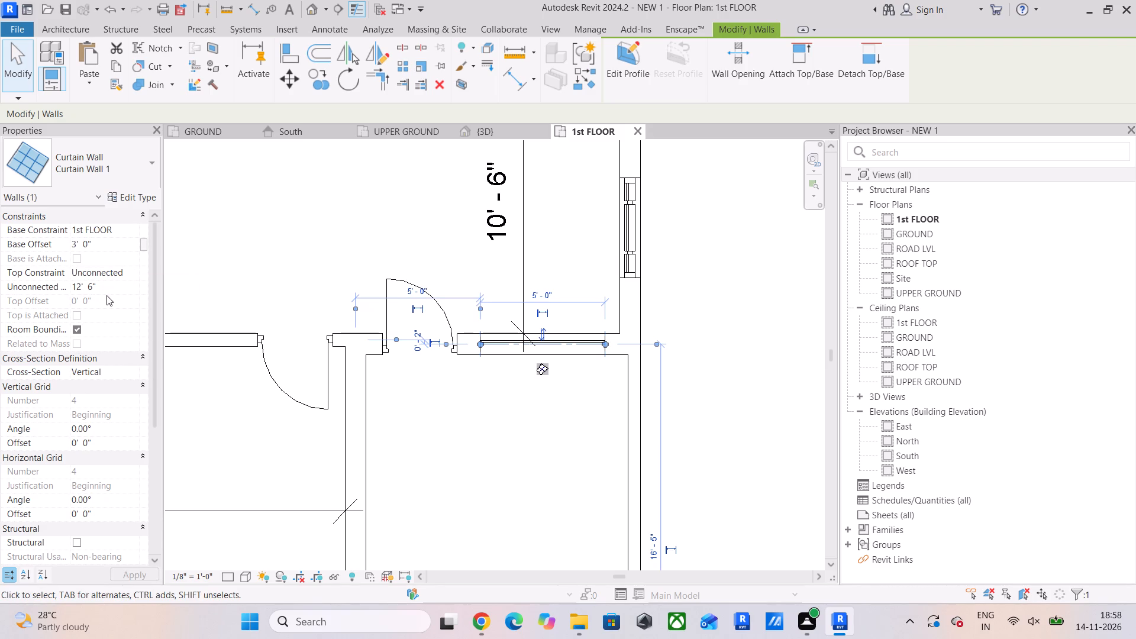
click(112, 279)
click(112, 284)
text(5')
key(Return)
In the front-facing 3D view, divide the window with vertical curtain grids 1'-0" from each side and a horizontal grid 1'-0" below its top.
click(499, 139)
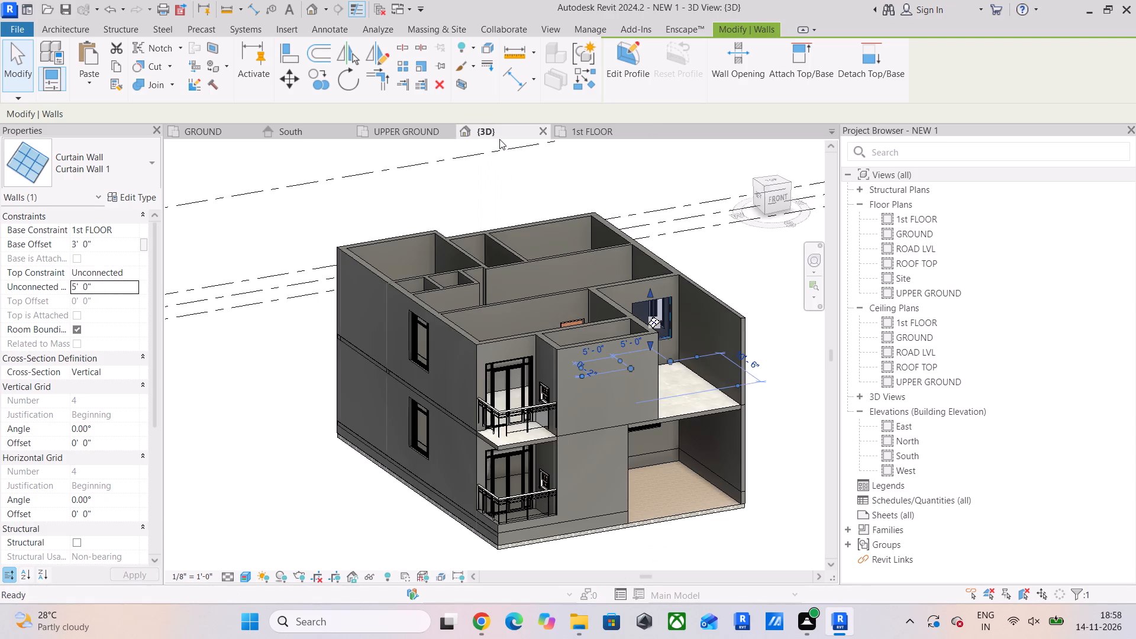
scroll(716, 349, up, 3)
middle_drag(717, 349, 643, 286)
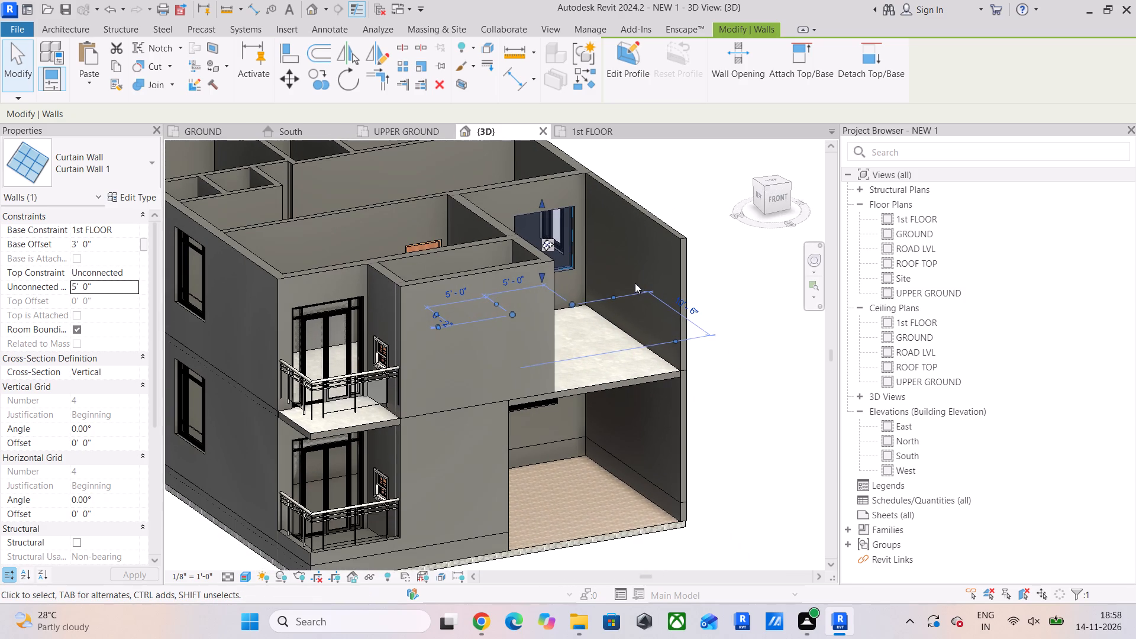
click(784, 197)
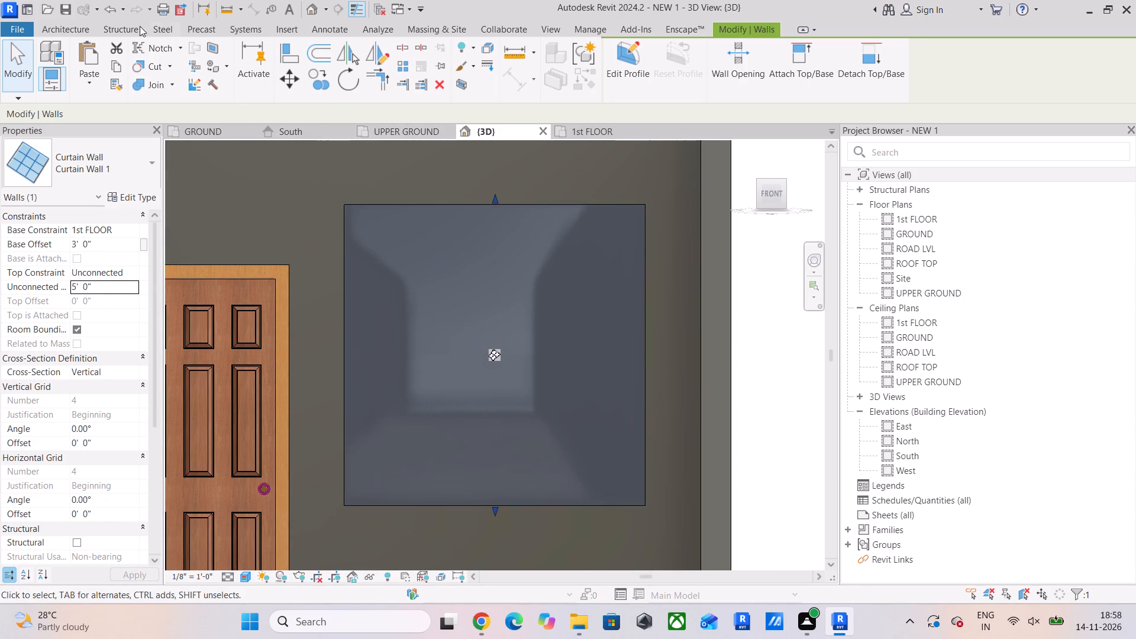
click(73, 26)
click(402, 65)
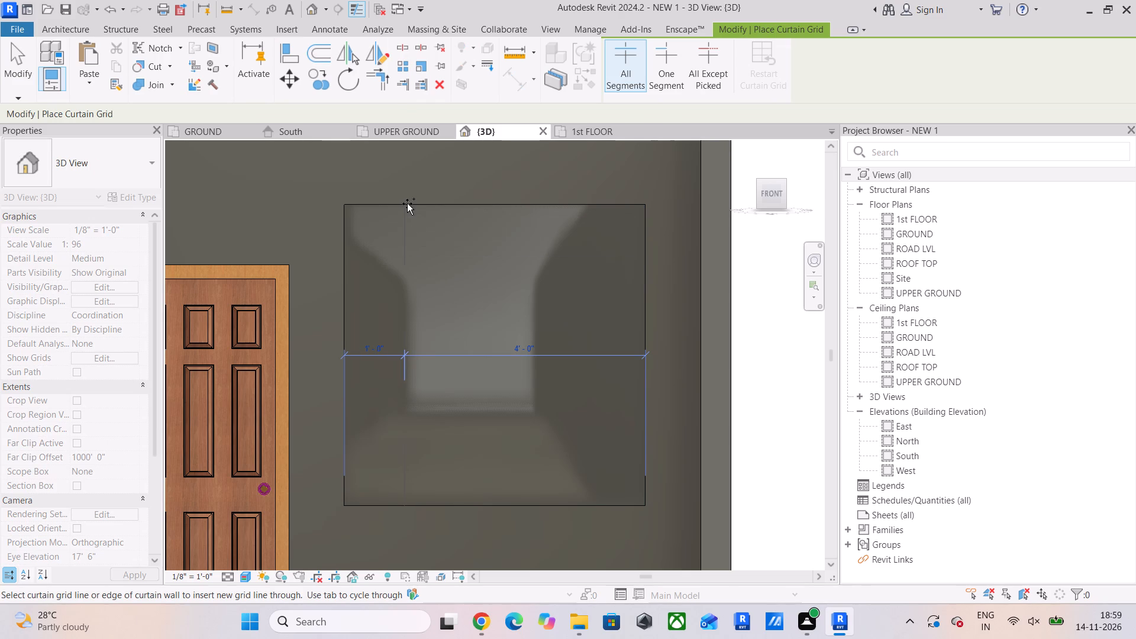
click(407, 203)
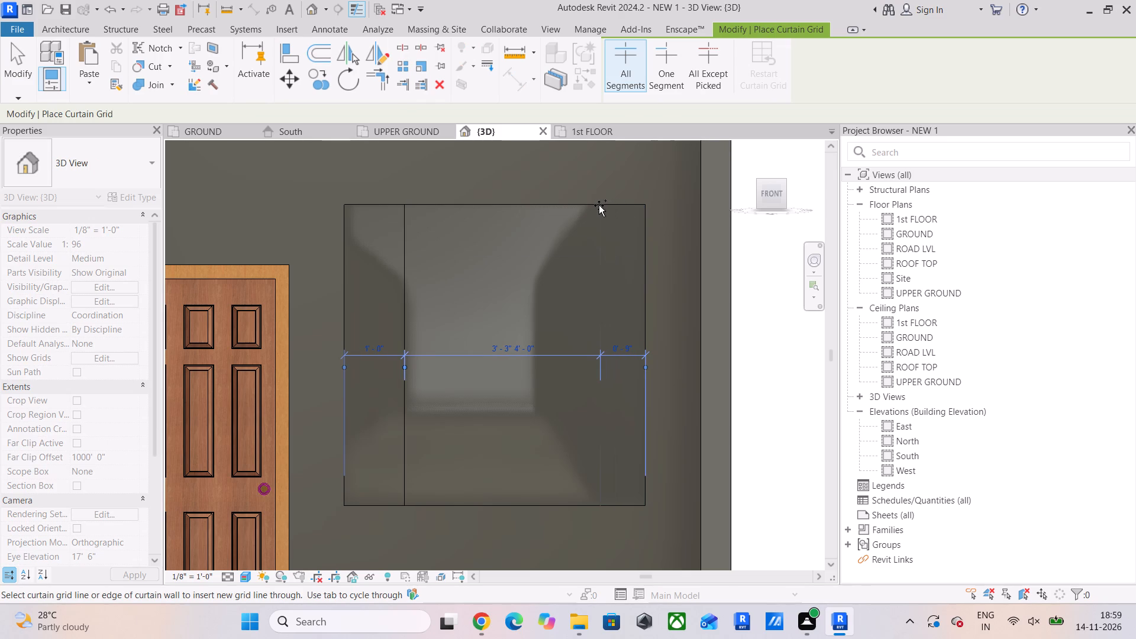
click(587, 207)
click(344, 264)
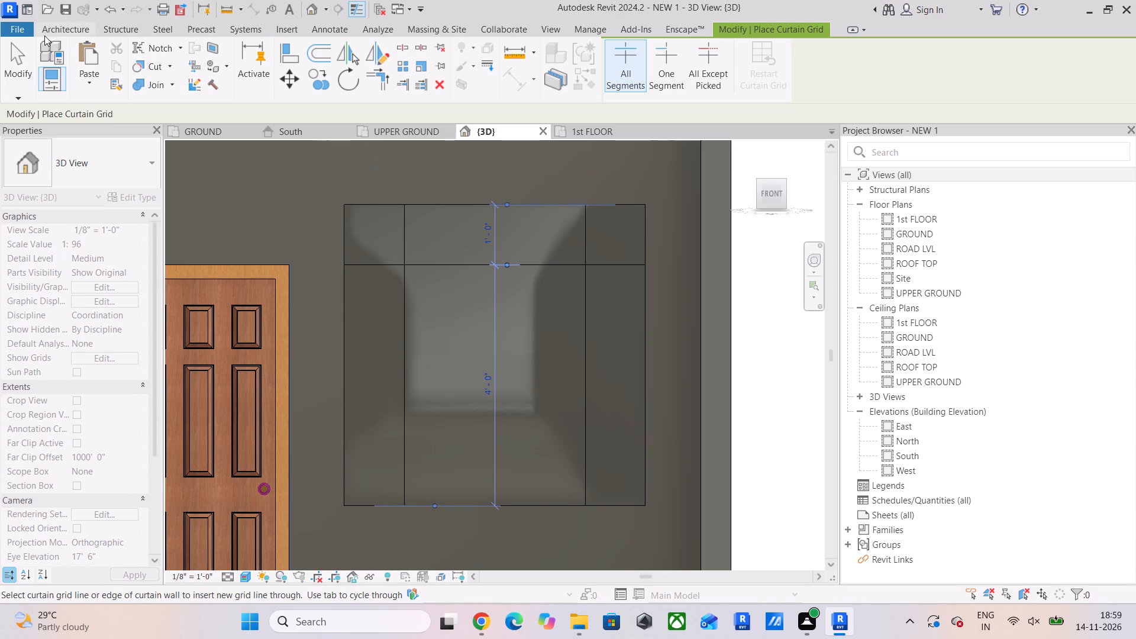
Place 1.5" x 2.5" rectangular mullions on the window's two vertical grid lines and its horizontal grid line.
click(47, 30)
click(430, 63)
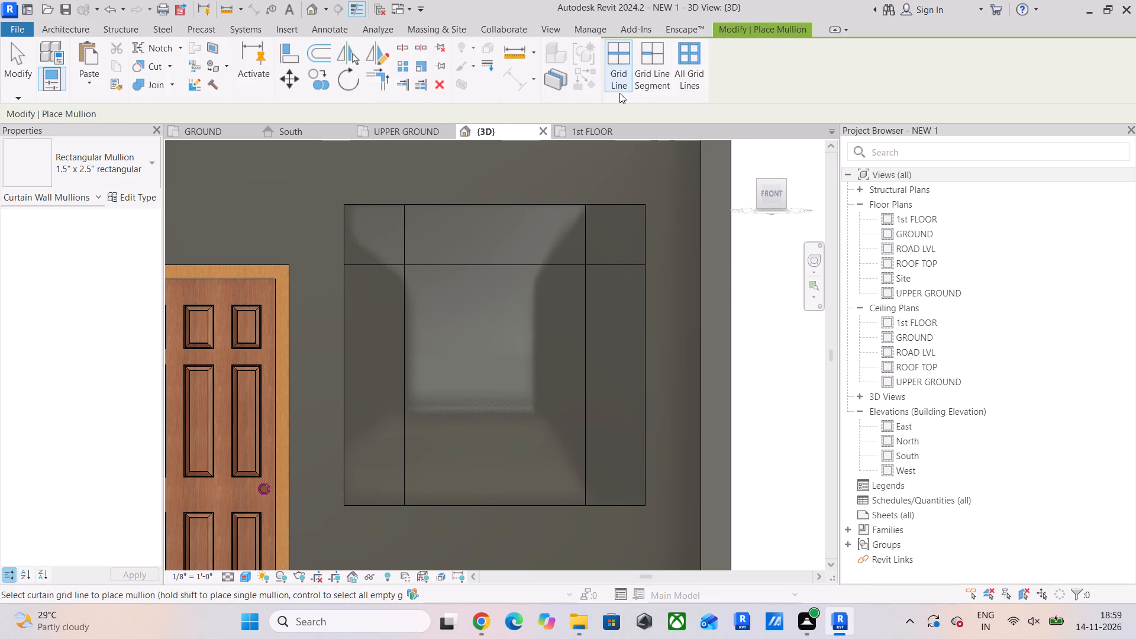
click(401, 309)
click(435, 269)
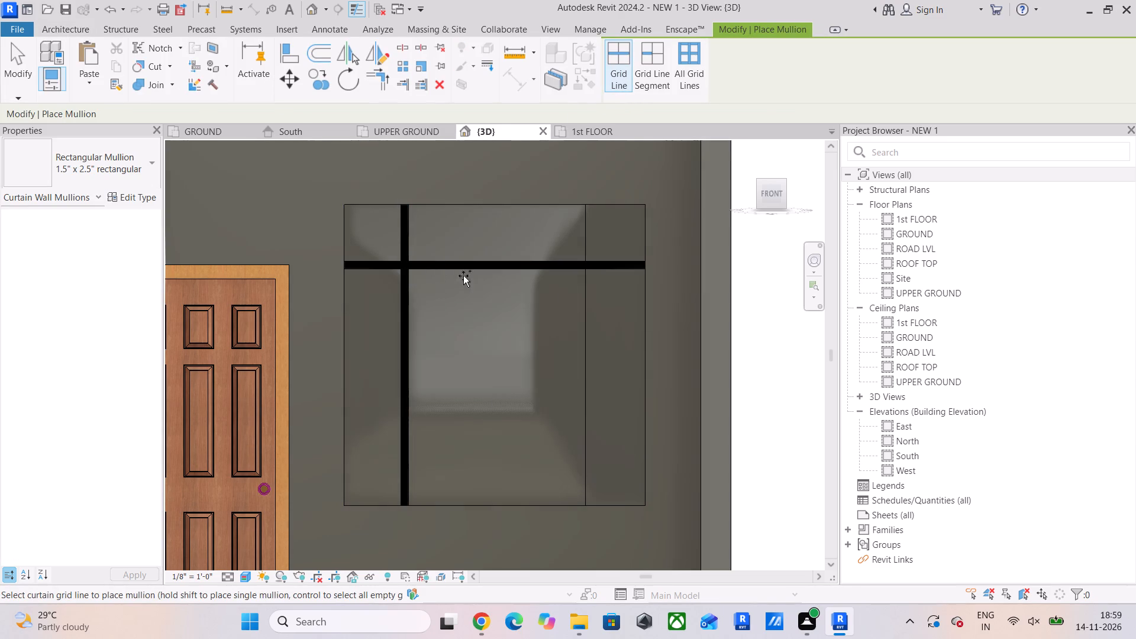
click(588, 299)
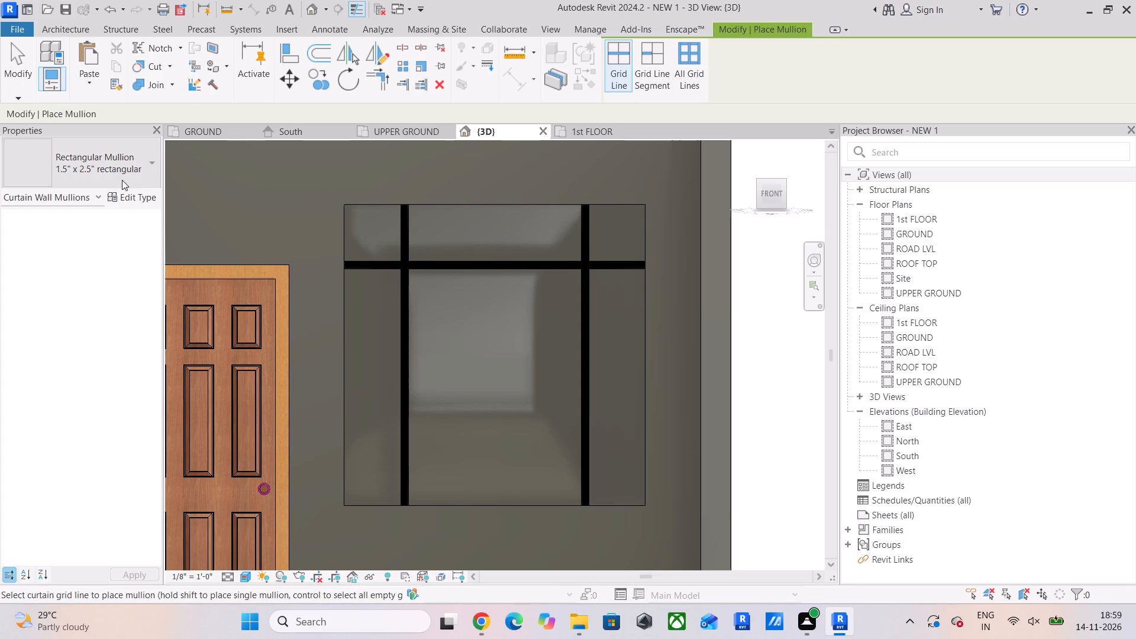
Place 2.5" x 5" rectangular mullions along all four outer edges of the curtain wall window.
click(121, 179)
click(46, 381)
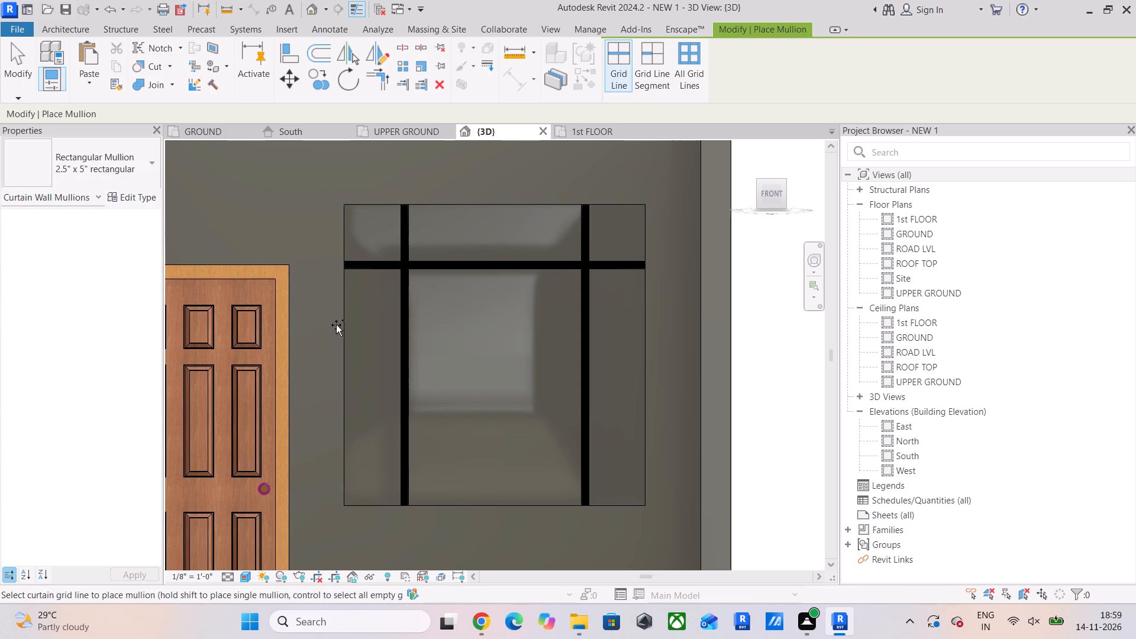
click(342, 319)
click(490, 208)
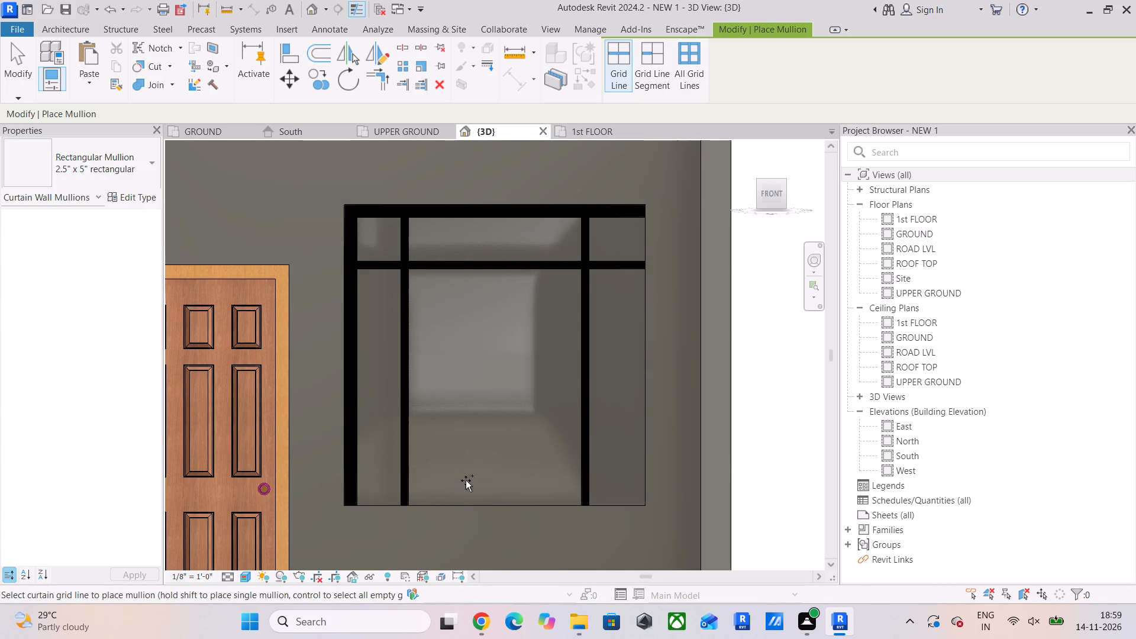
click(469, 506)
click(648, 390)
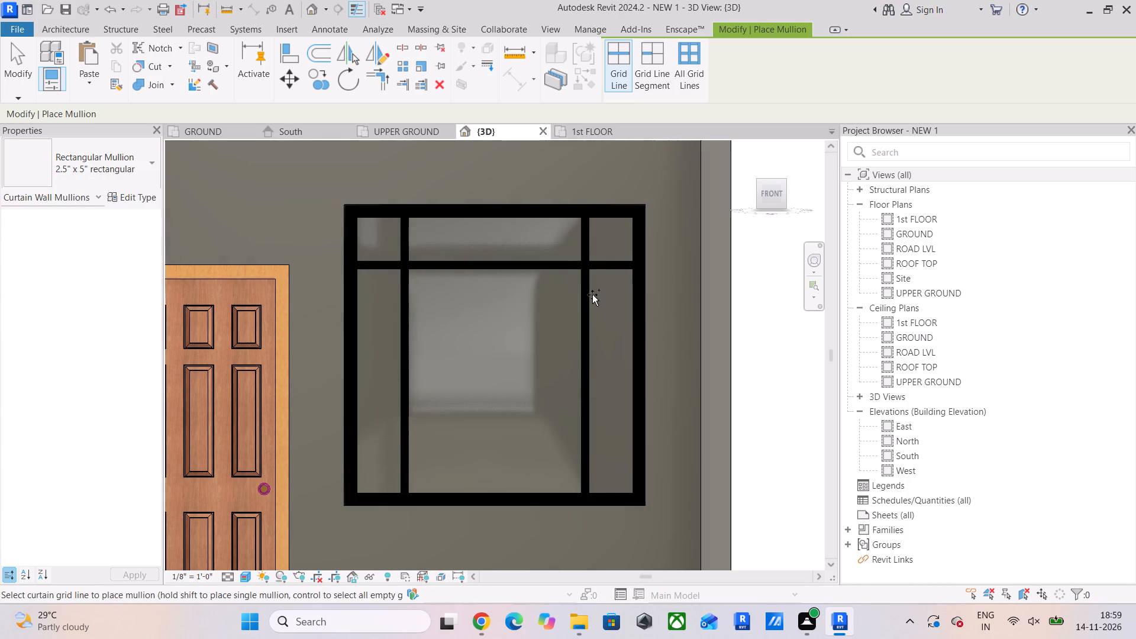
scroll(592, 294, down, 2)
click(12, 78)
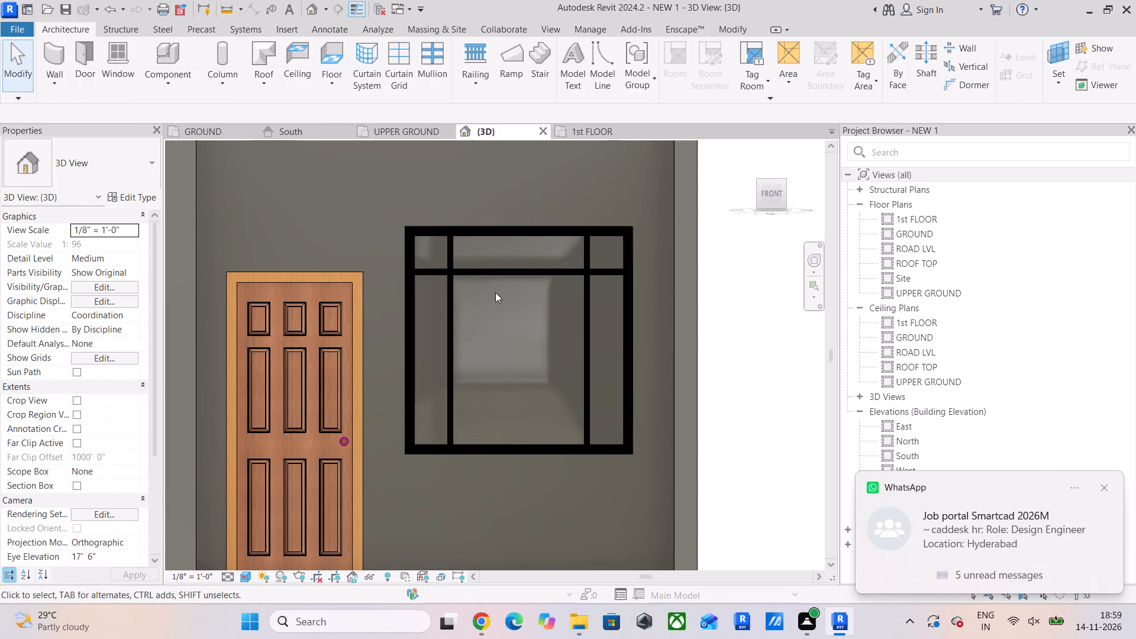
Examine the finished window and the house's front facade, balconies and open areas in 3D from front and angled views.
scroll(495, 292, down, 3)
middle_drag(507, 299, 547, 332)
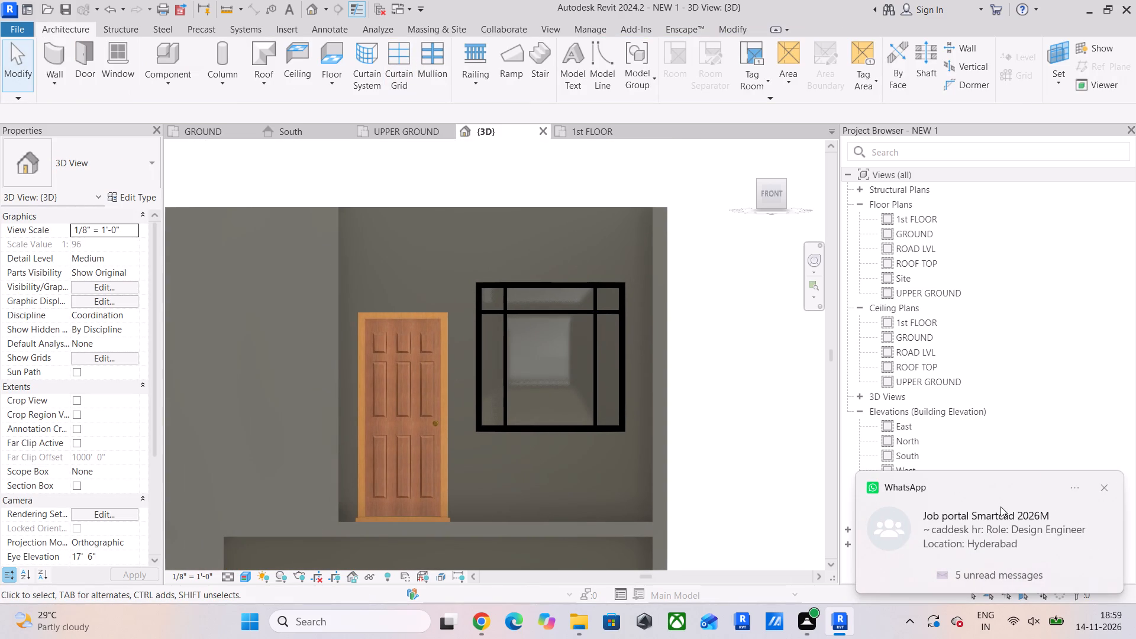
click(1103, 486)
middle_drag(549, 393, 667, 419)
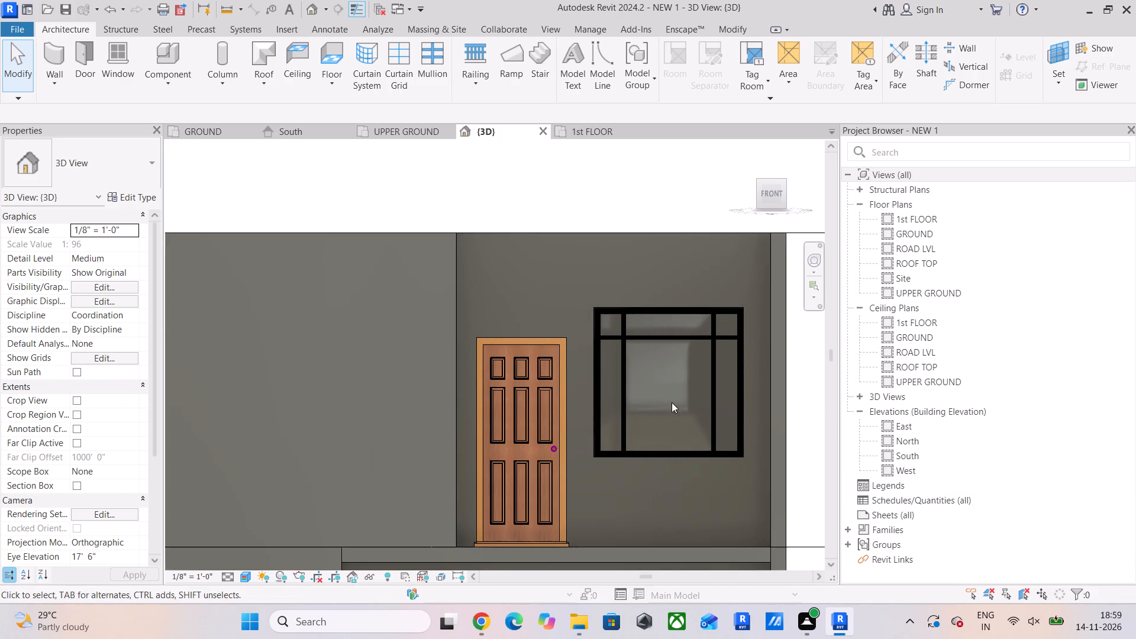
drag(775, 198, 811, 215)
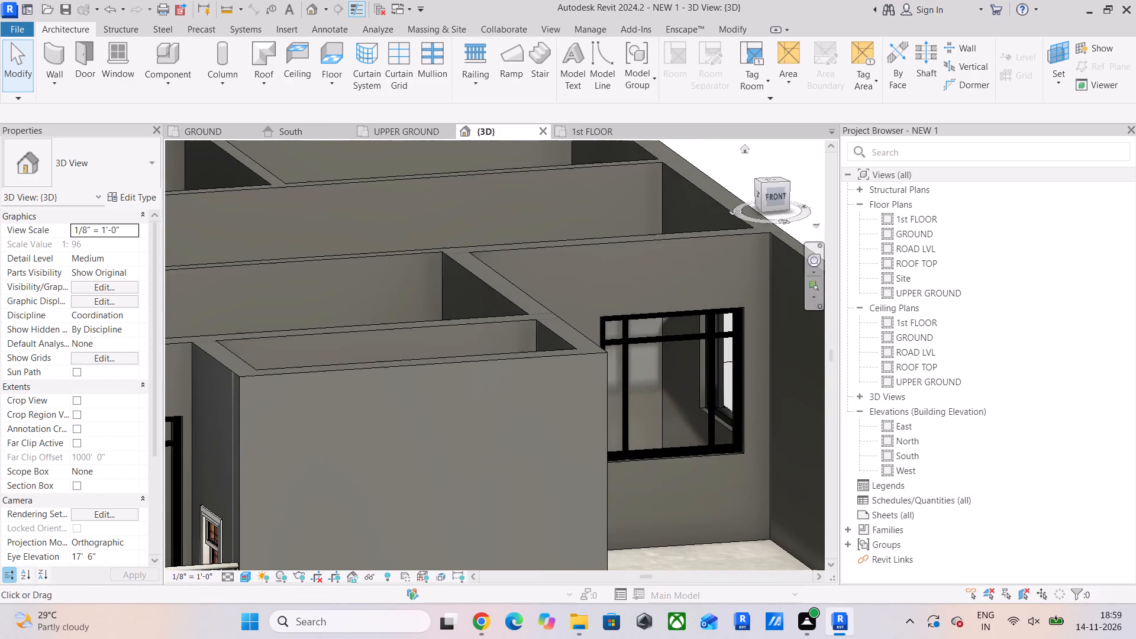
middle_drag(593, 406, 631, 306)
scroll(631, 306, down, 4)
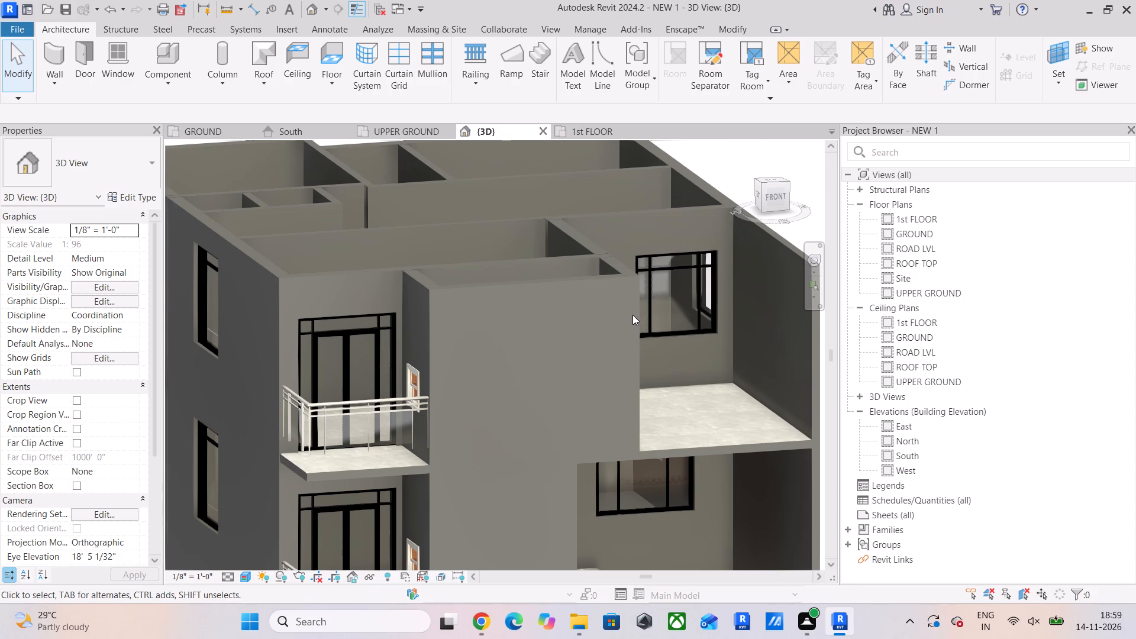
middle_drag(584, 382, 618, 285)
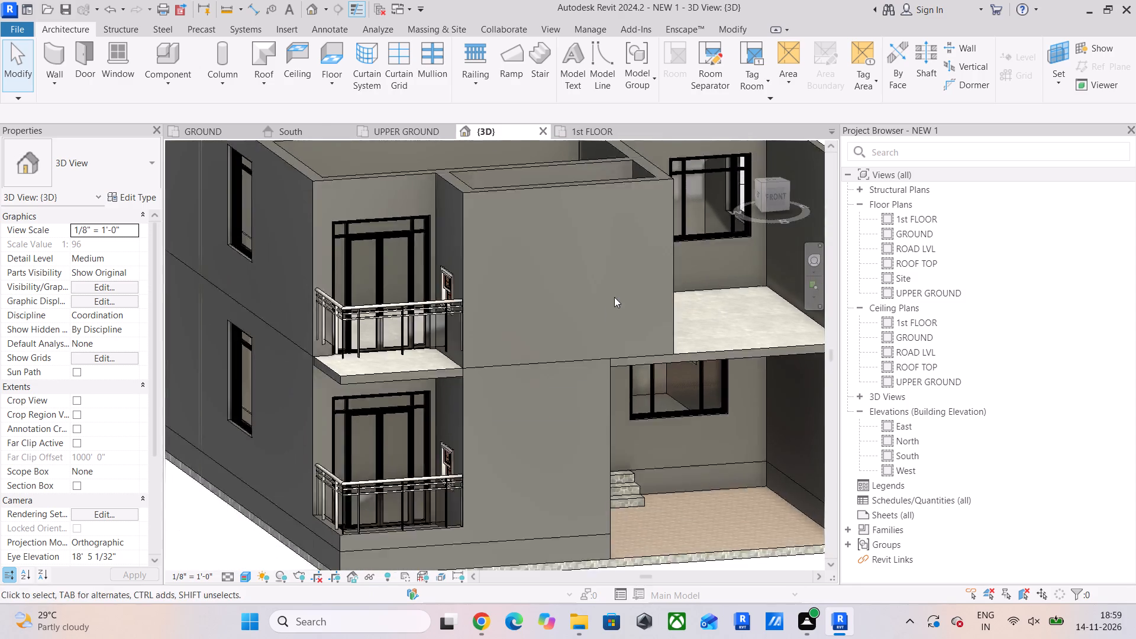
scroll(611, 306, down, 5)
middle_drag(618, 314, 582, 330)
scroll(383, 285, up, 2)
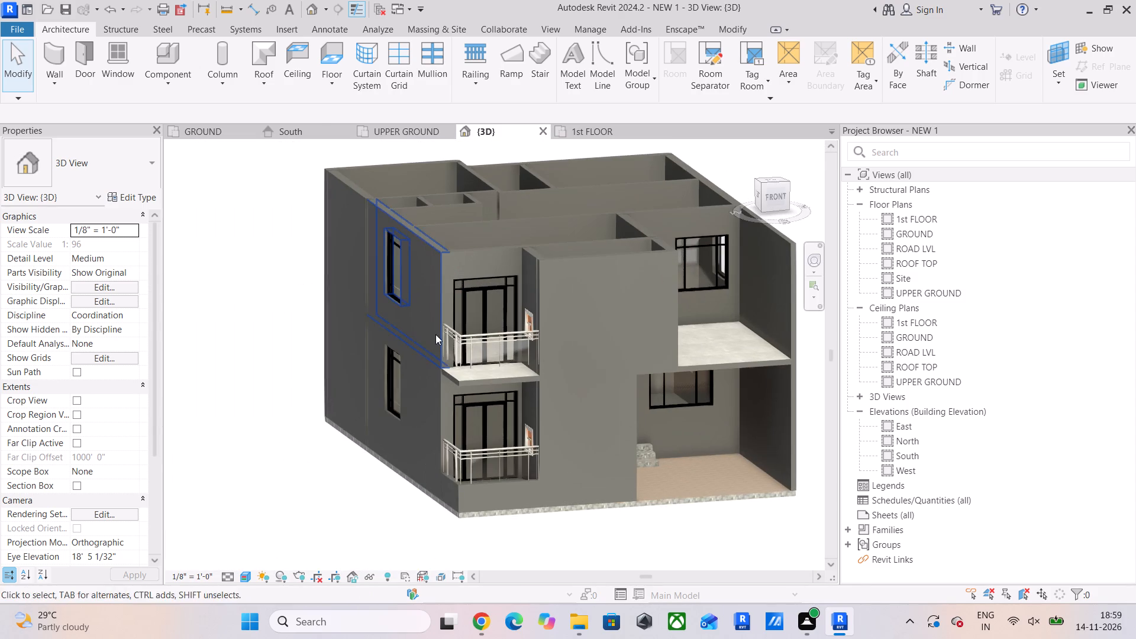
scroll(435, 334, up, 1)
middle_drag(435, 334, 428, 297)
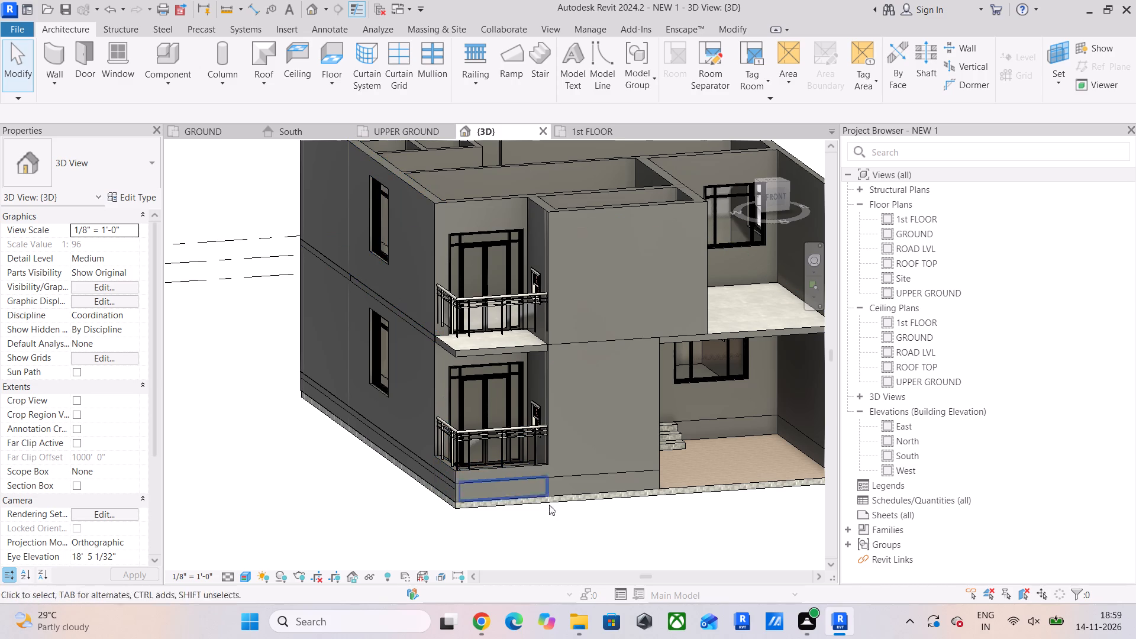
middle_drag(719, 501, 620, 488)
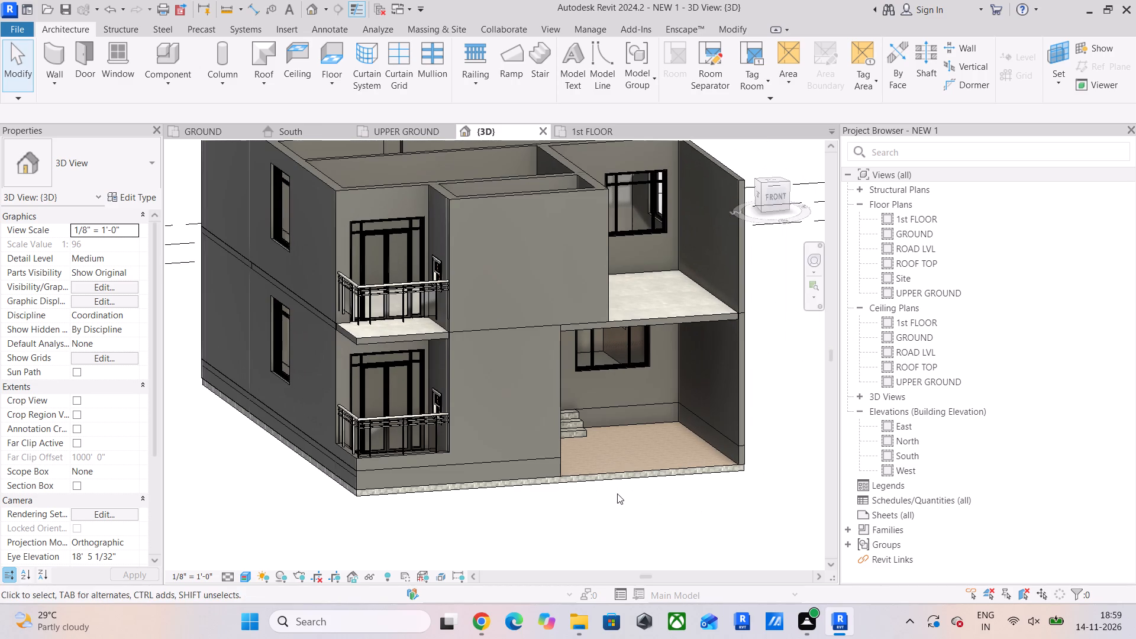
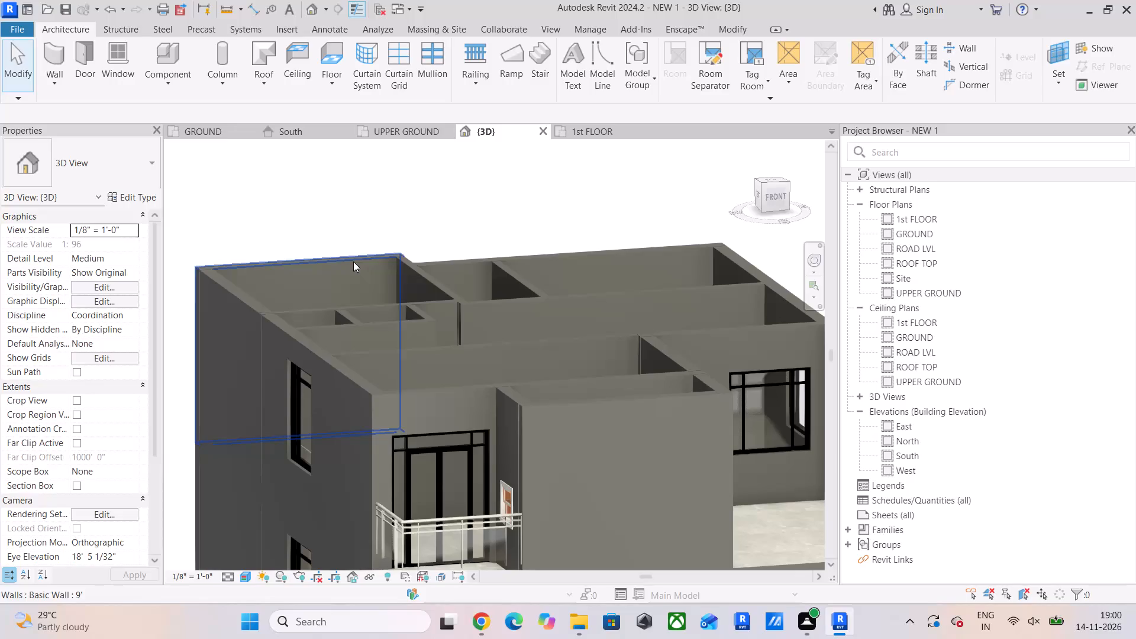
On the 1st FLOOR plan, draw a 6'-0" long Curtain Wall 1 window in the rear wall of the 13'-0" x 10'-0" room.
middle_drag(351, 357, 334, 329)
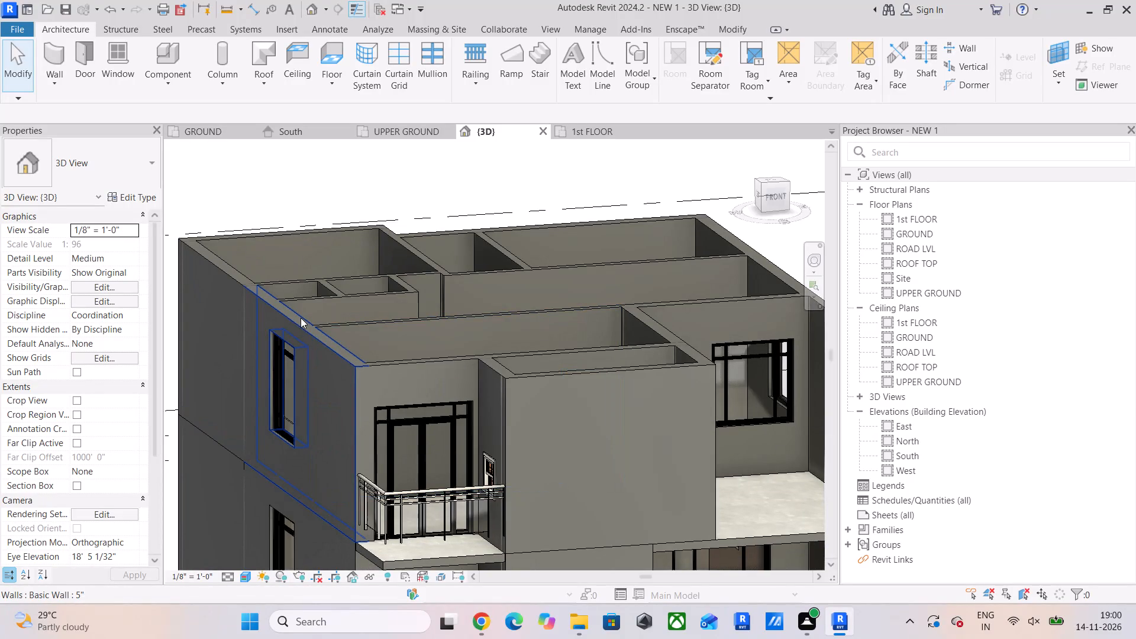
click(383, 130)
click(606, 127)
scroll(377, 394, down, 5)
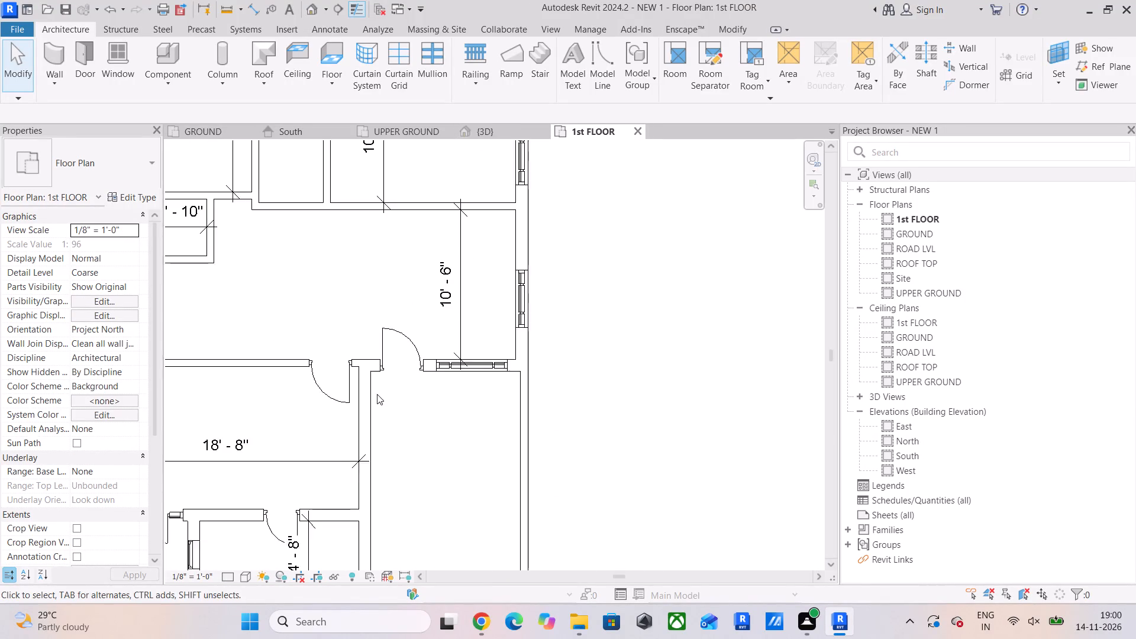
middle_drag(377, 394, 435, 454)
middle_drag(409, 362, 449, 443)
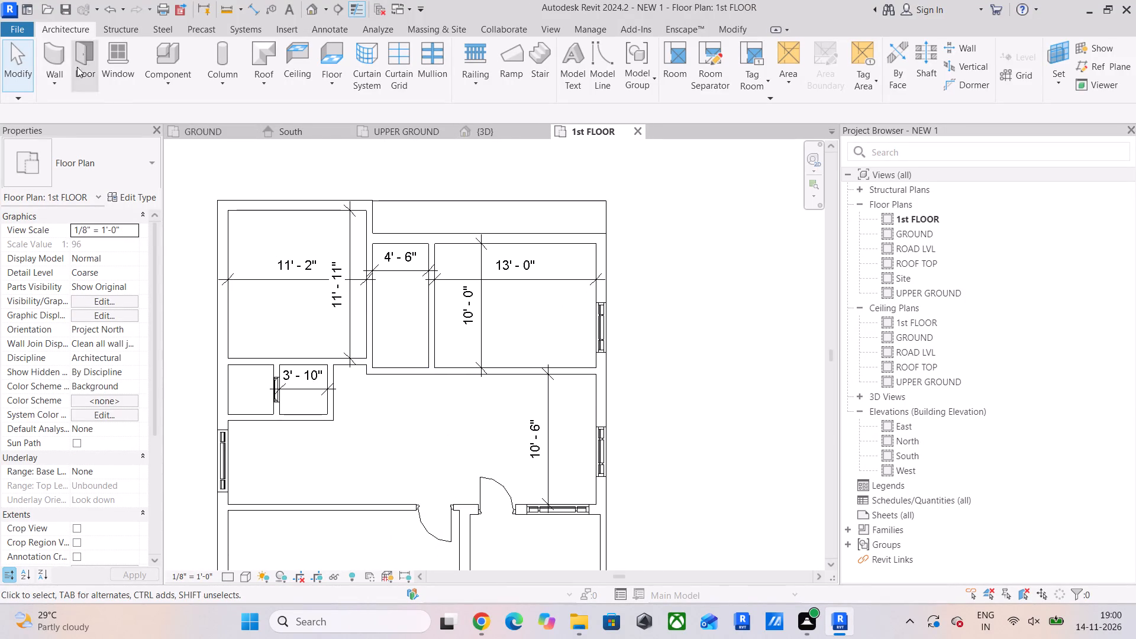
click(51, 60)
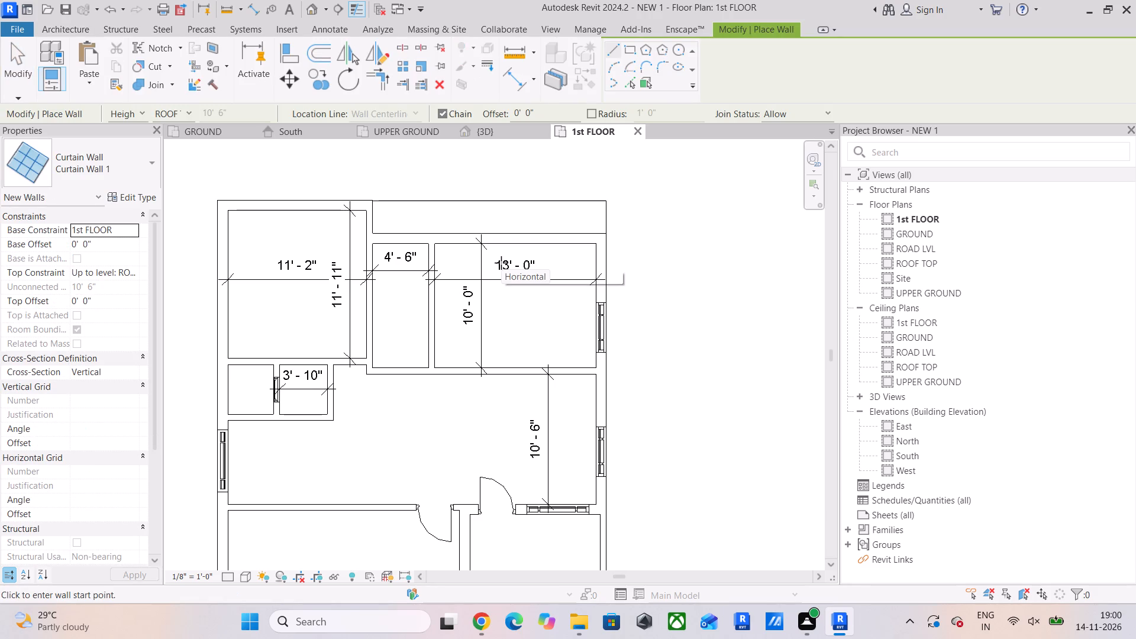
scroll(485, 251, up, 5)
middle_drag(511, 254, 498, 269)
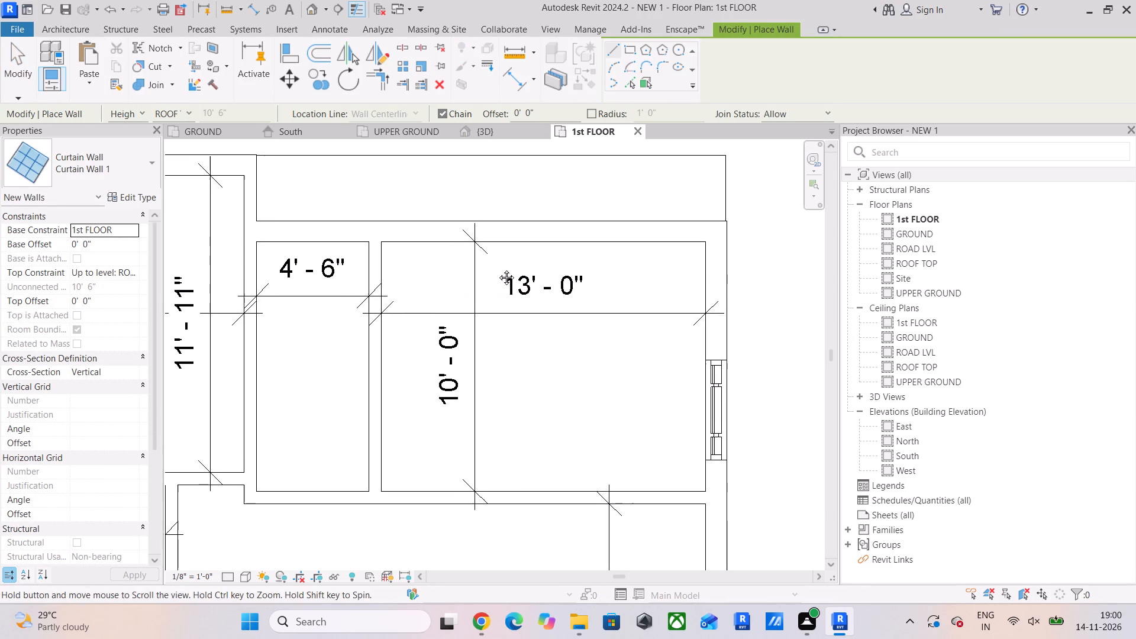
middle_drag(498, 269, 458, 313)
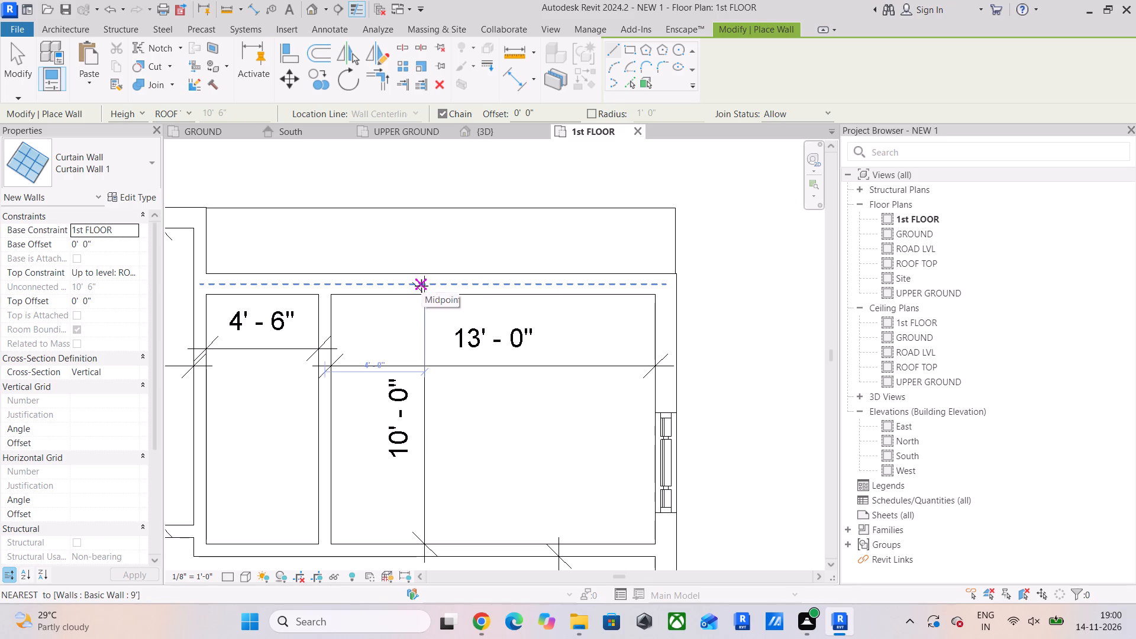
click(433, 288)
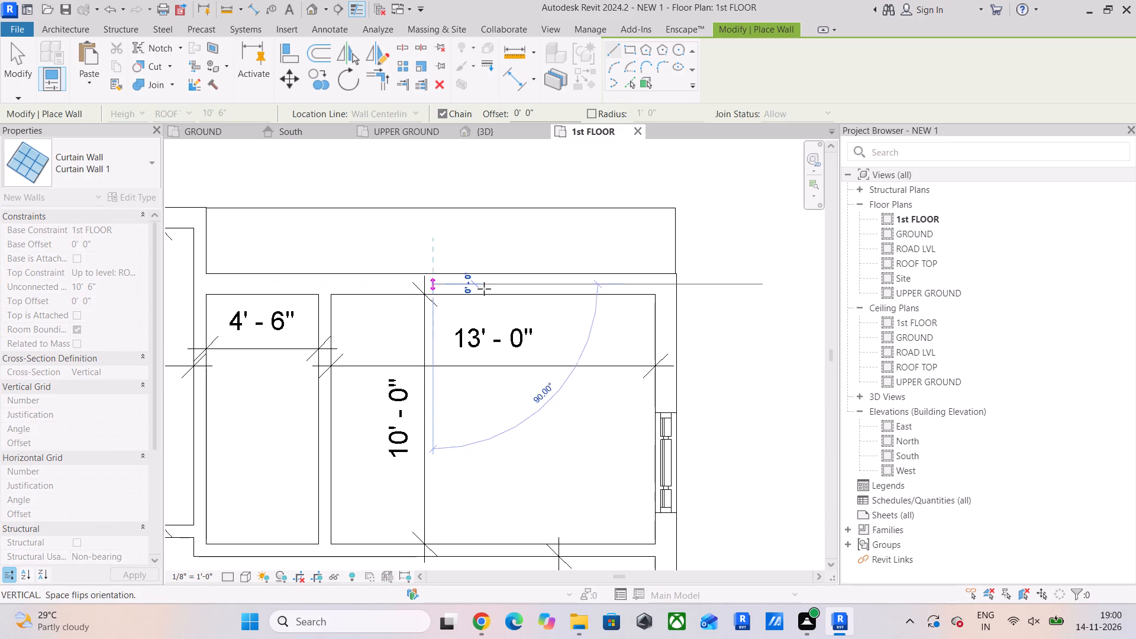
click(579, 288)
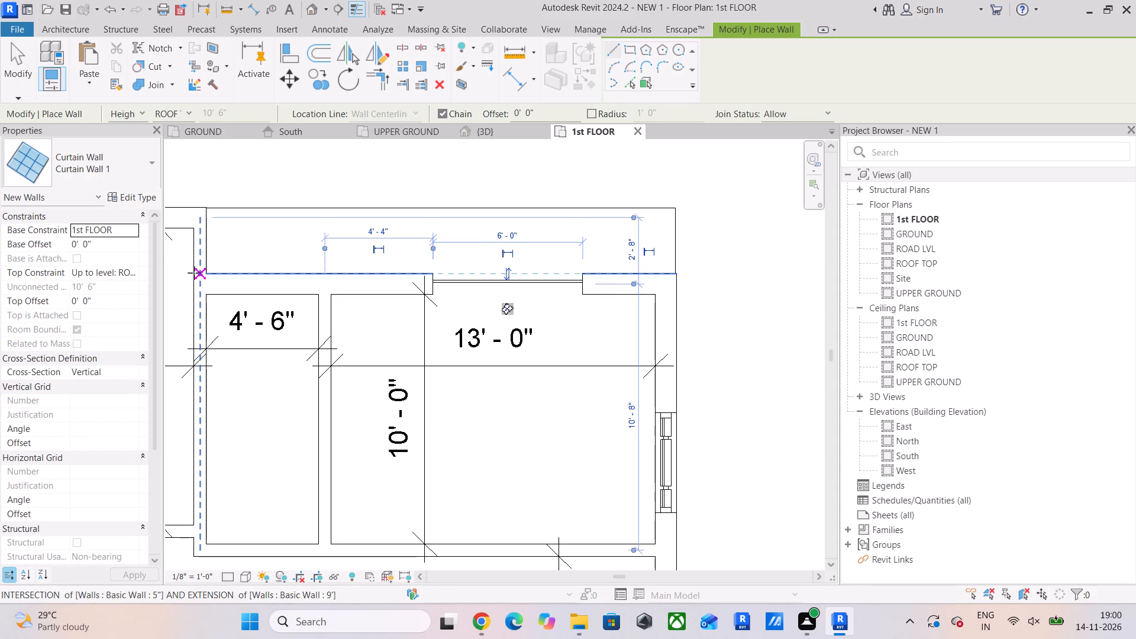
key(Escape)
key(Escape)
Set the new curtain wall's top constraint to Unconnected, its height to 5' and its base offset to 3'.
click(509, 286)
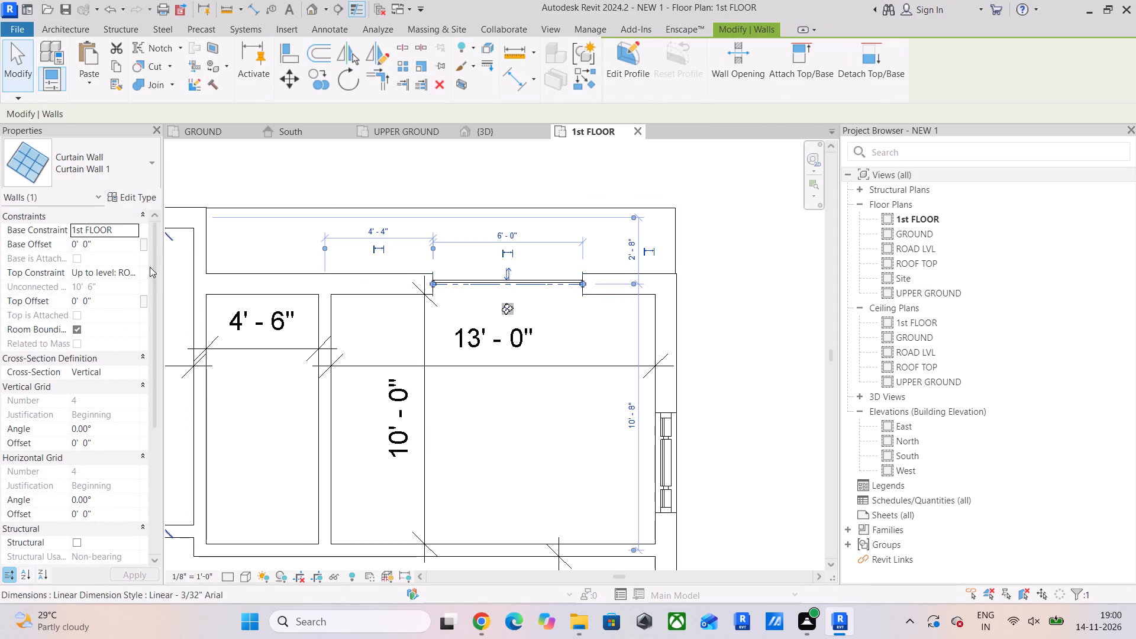
click(132, 271)
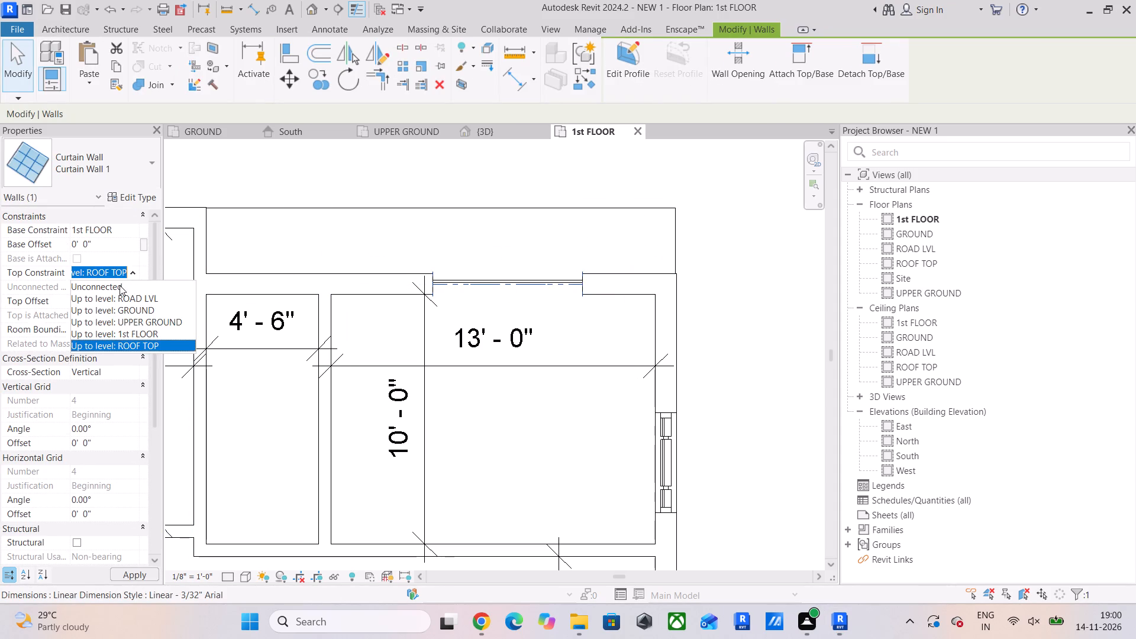
click(120, 285)
click(98, 288)
drag(98, 288, 37, 291)
text(5')
key(Return)
click(115, 245)
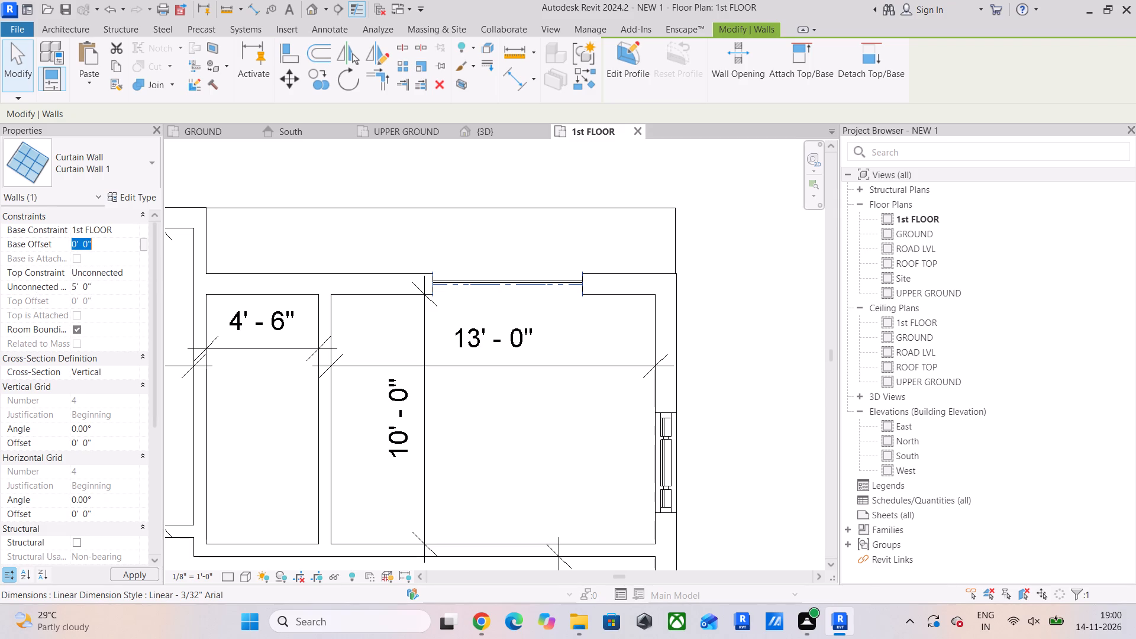
text(3')
key(Return)
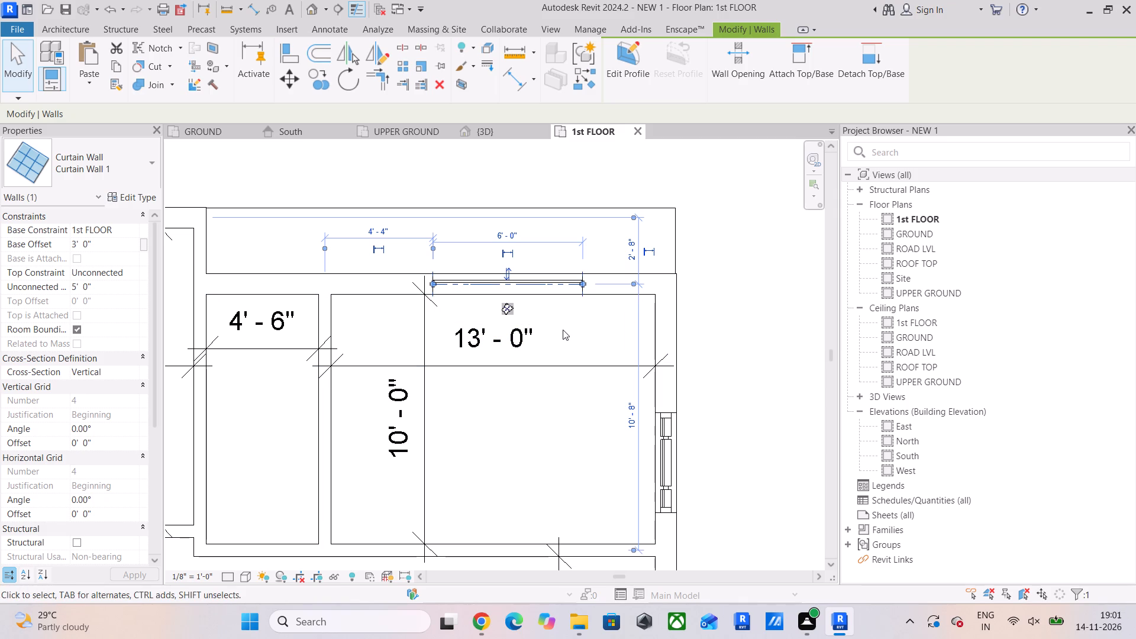
In the back-facing 3D view, divide the window with vertical curtain grids 1'-6" from each side and a horizontal grid 1'-0" below its top.
click(504, 124)
click(501, 135)
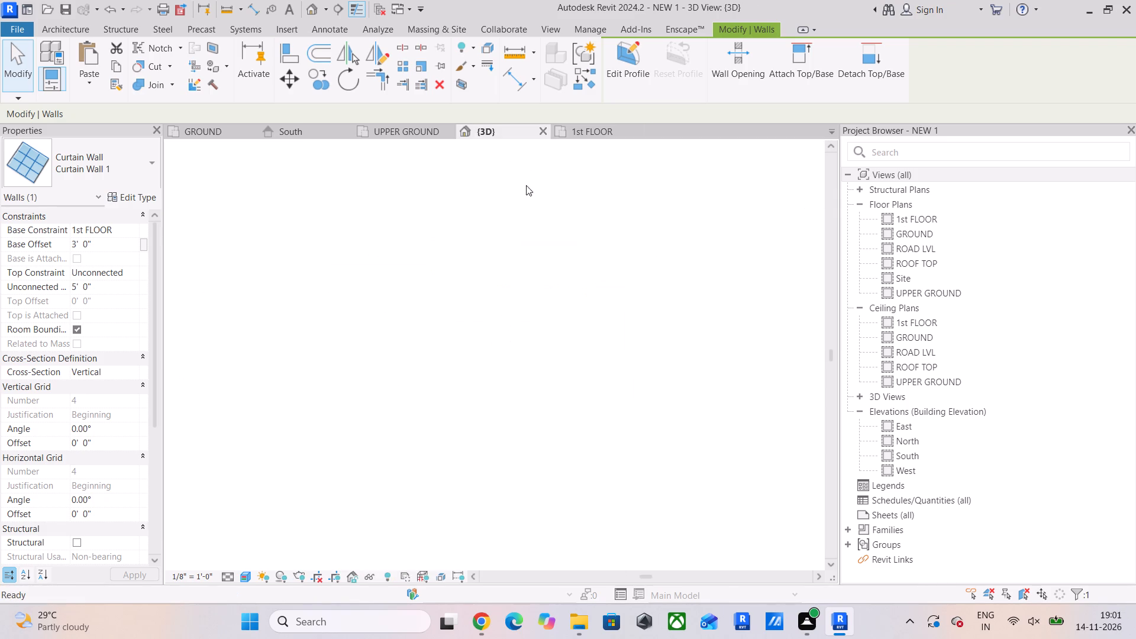
scroll(585, 315, down, 5)
shift+middle_drag(638, 322, 239, 333)
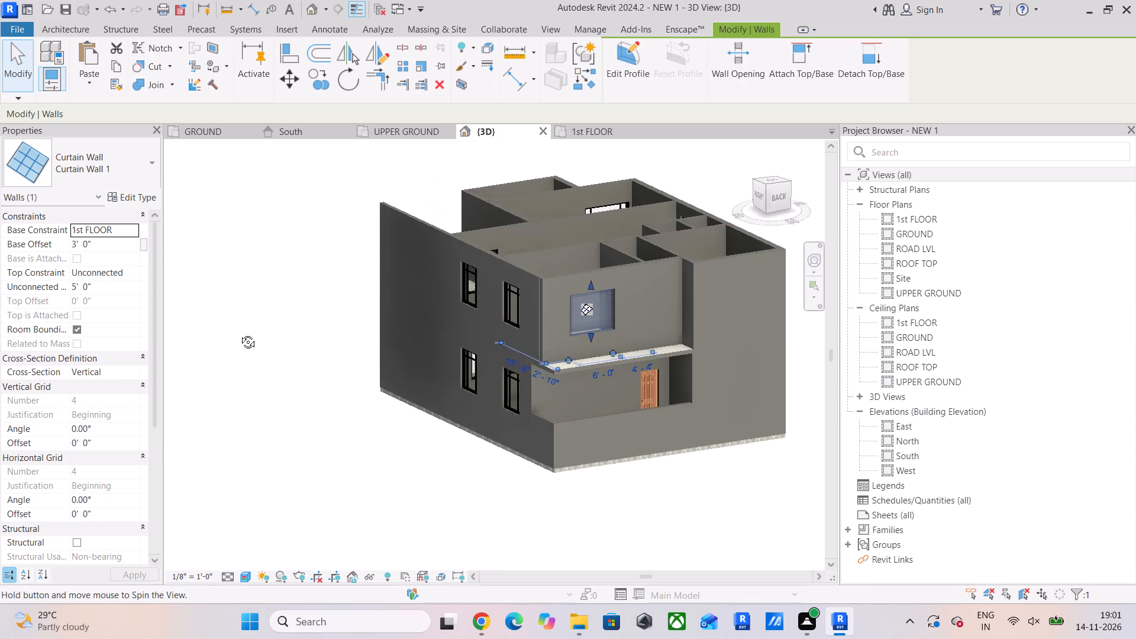
shift+middle_drag(239, 333, 239, 333)
click(779, 194)
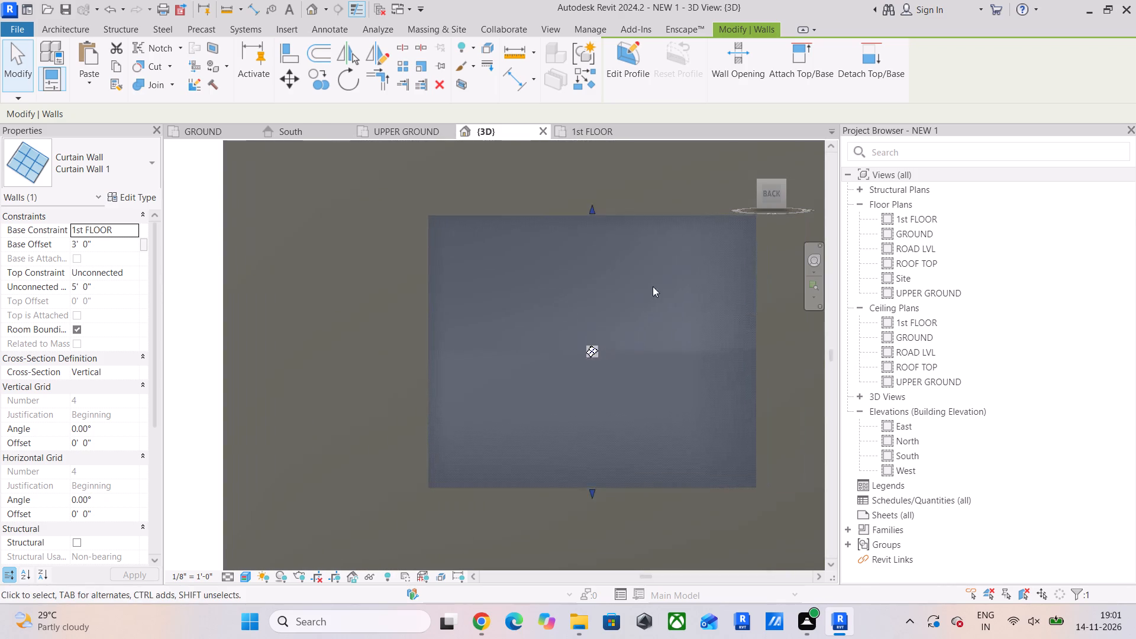
scroll(652, 297, down, 4)
middle_click(590, 336)
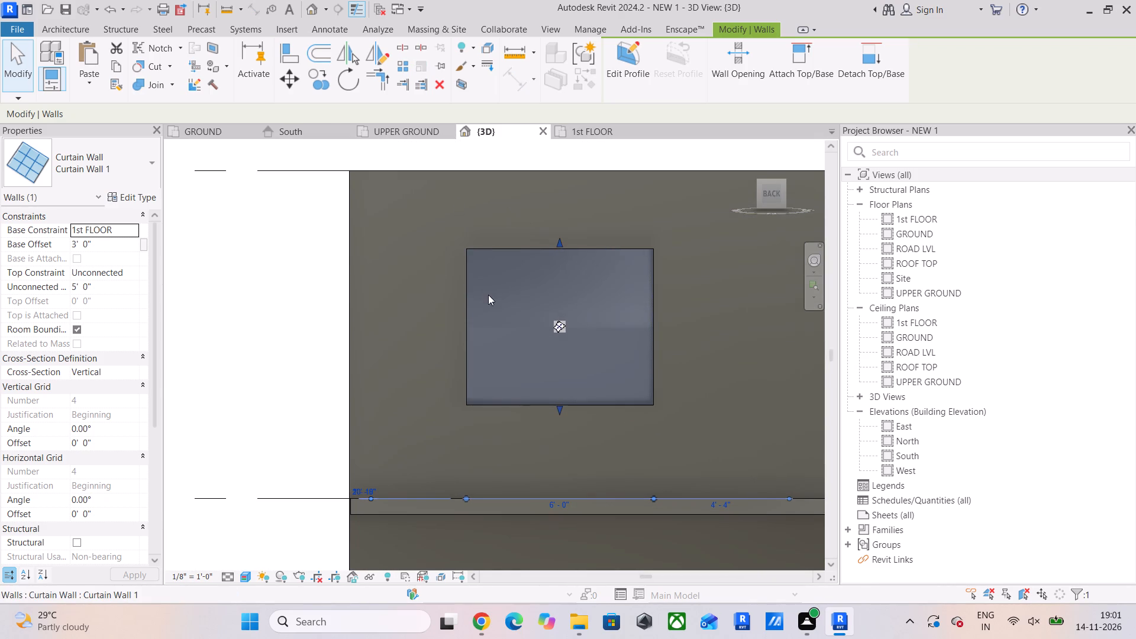
middle_drag(486, 299, 435, 359)
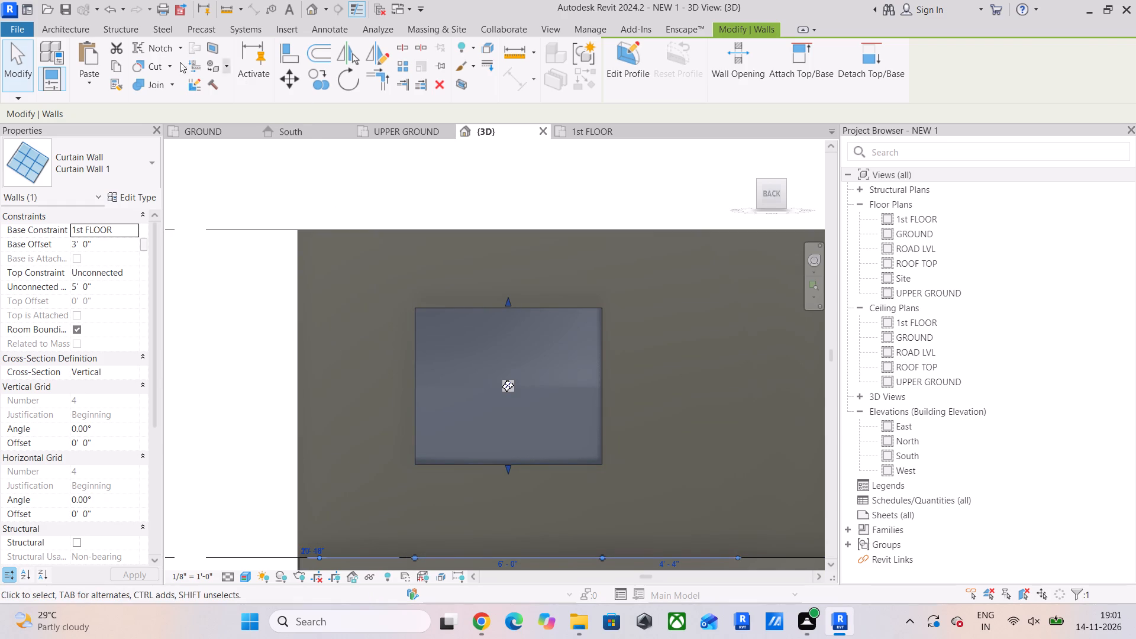
click(80, 33)
click(404, 51)
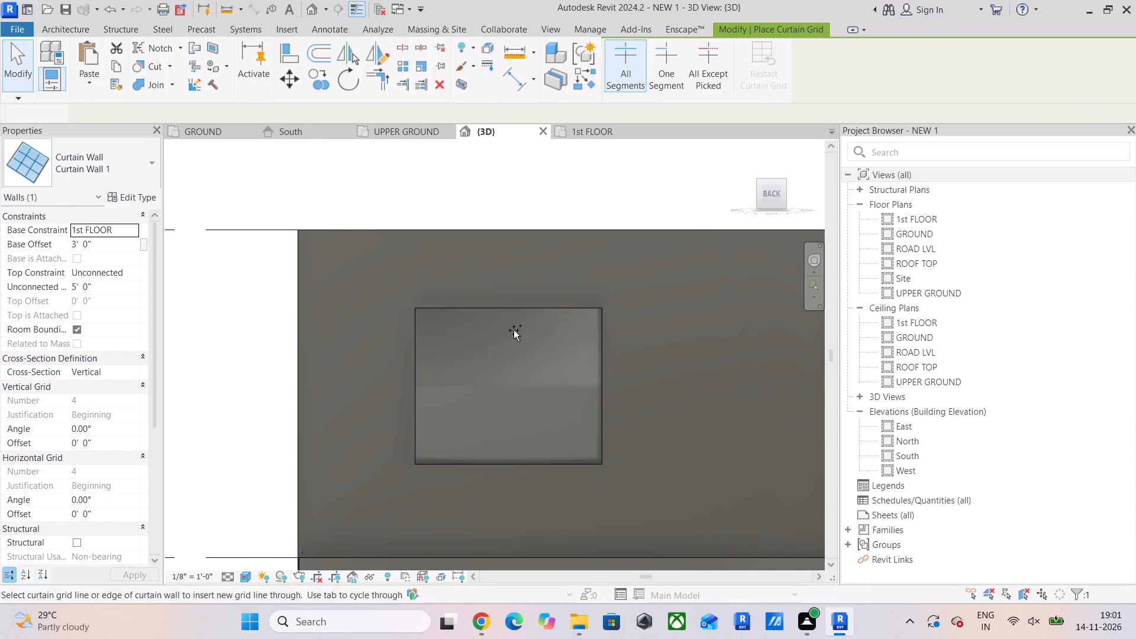
scroll(513, 331, up, 4)
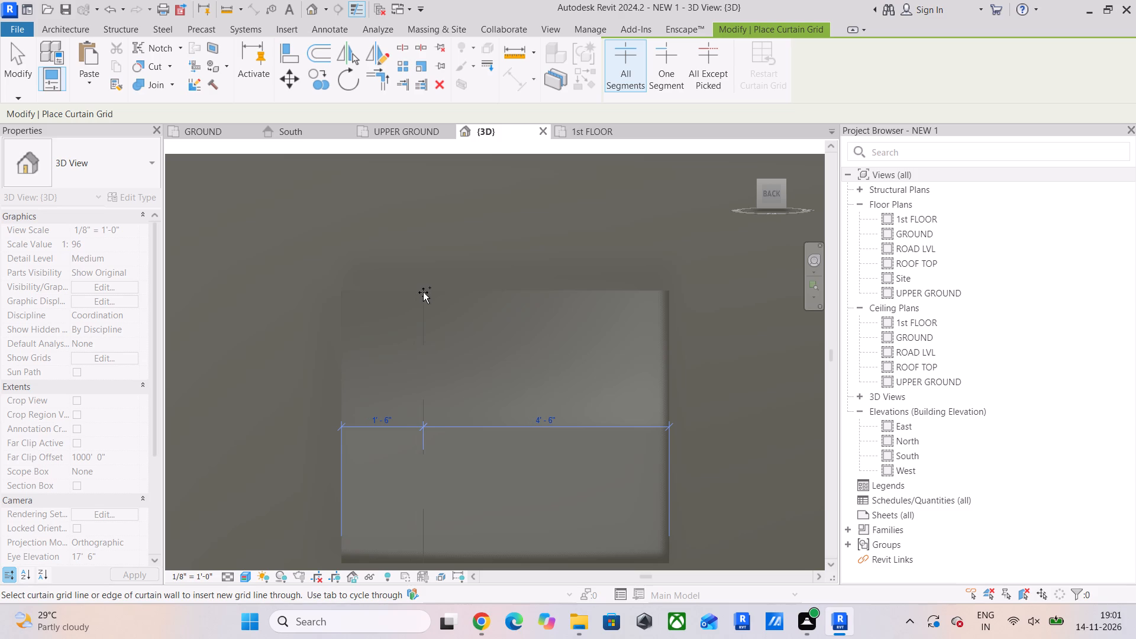
click(423, 292)
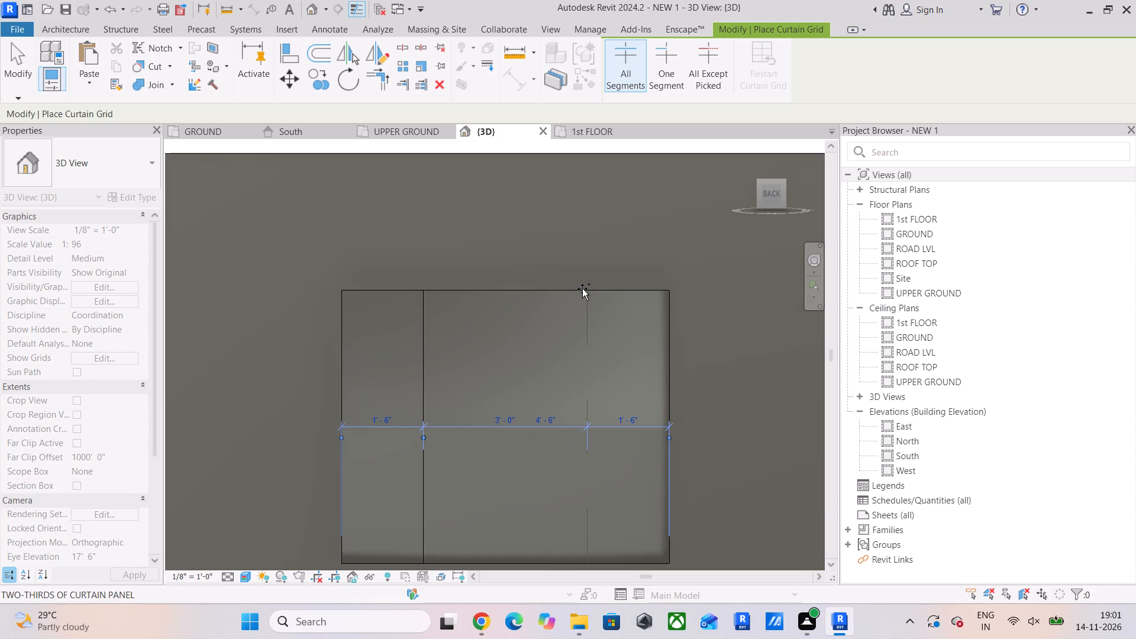
click(583, 289)
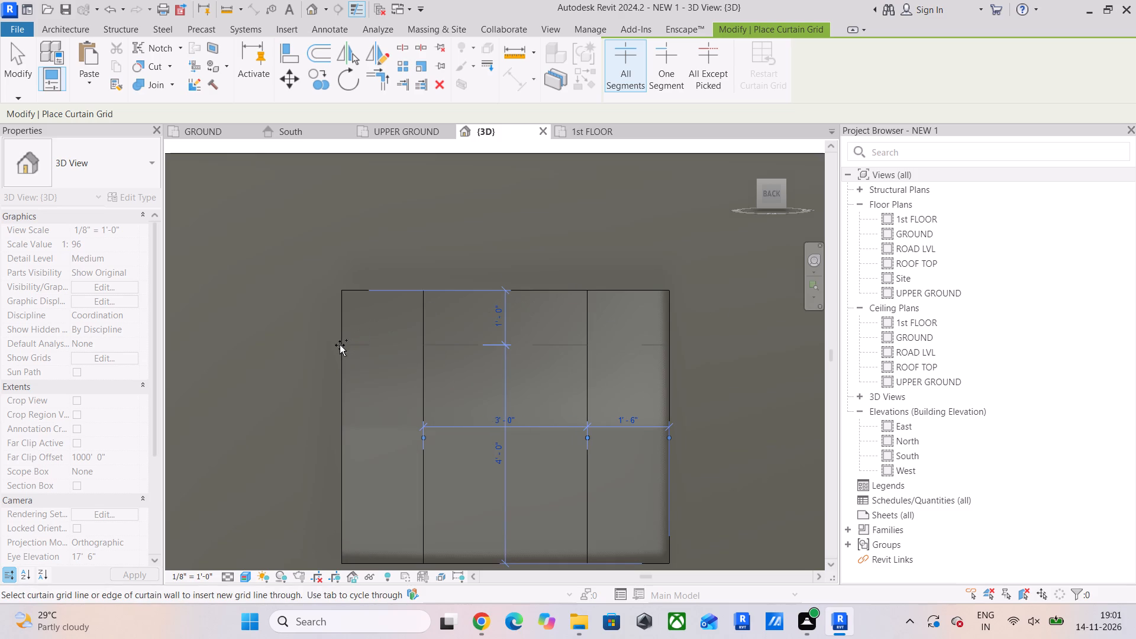
click(339, 345)
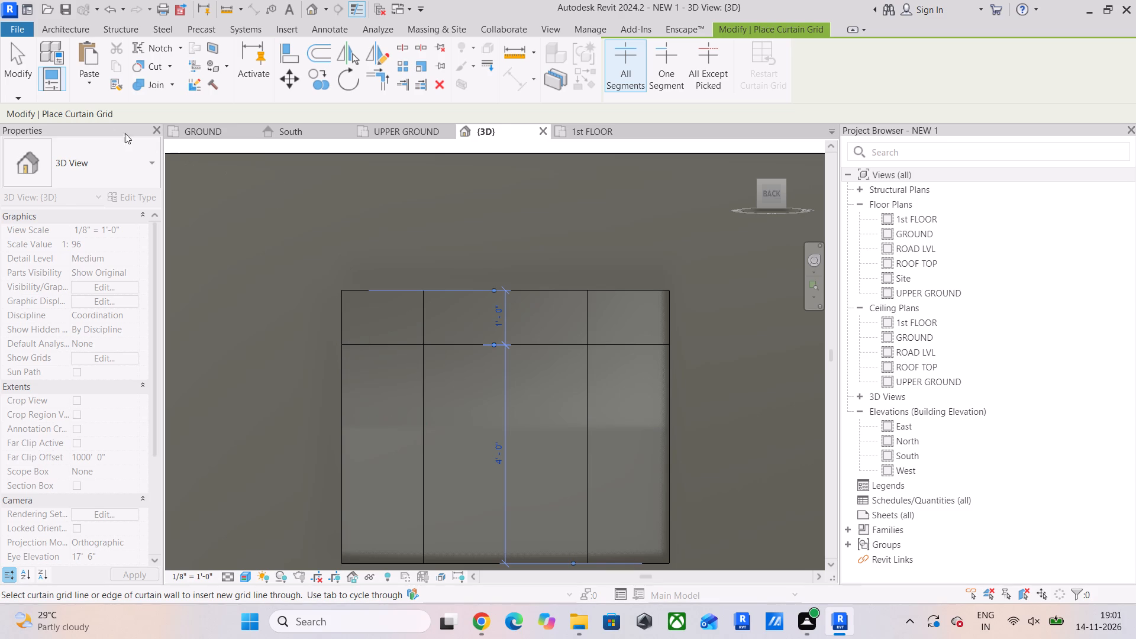
Place 2.5" x 5" rectangular mullions along all four outer edges of the rear curtain wall window.
click(59, 21)
click(66, 31)
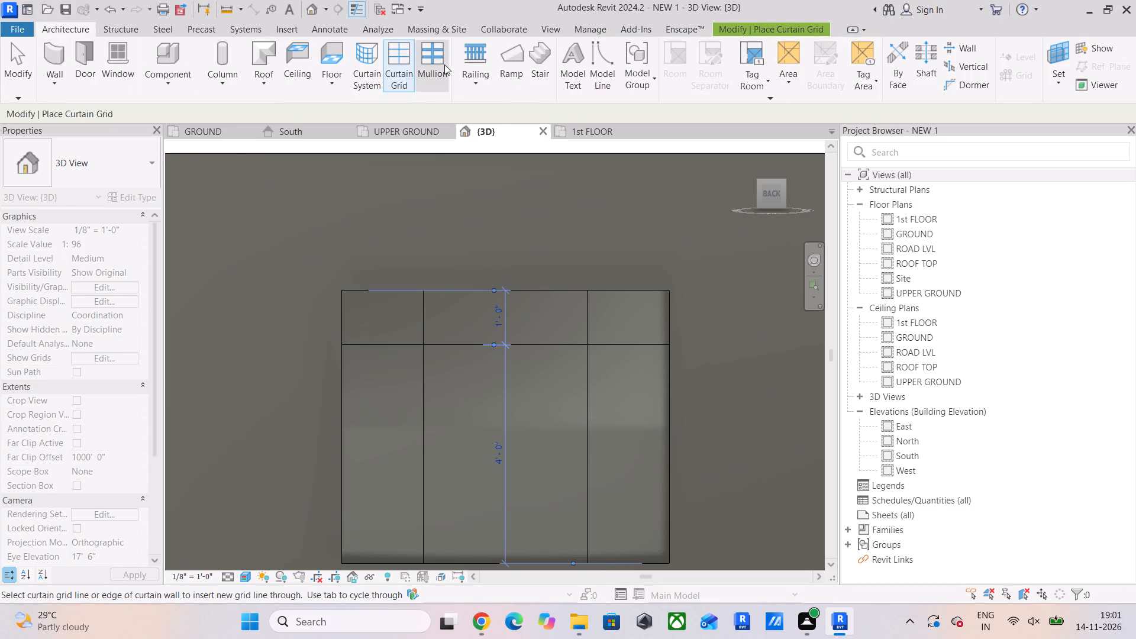
click(443, 64)
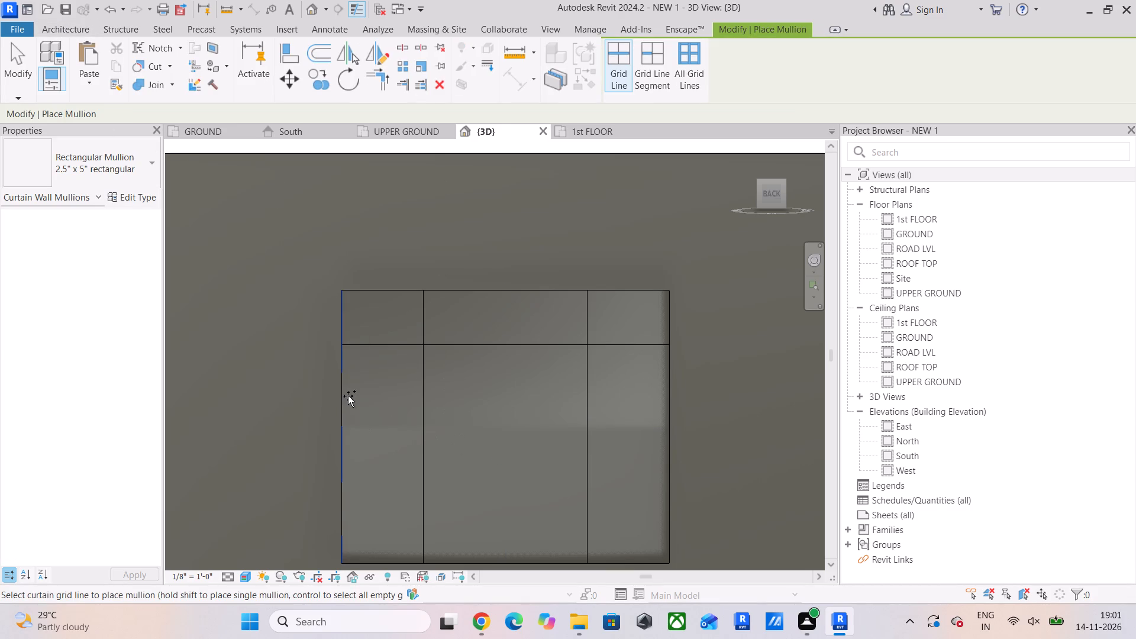
click(348, 396)
click(383, 288)
click(665, 415)
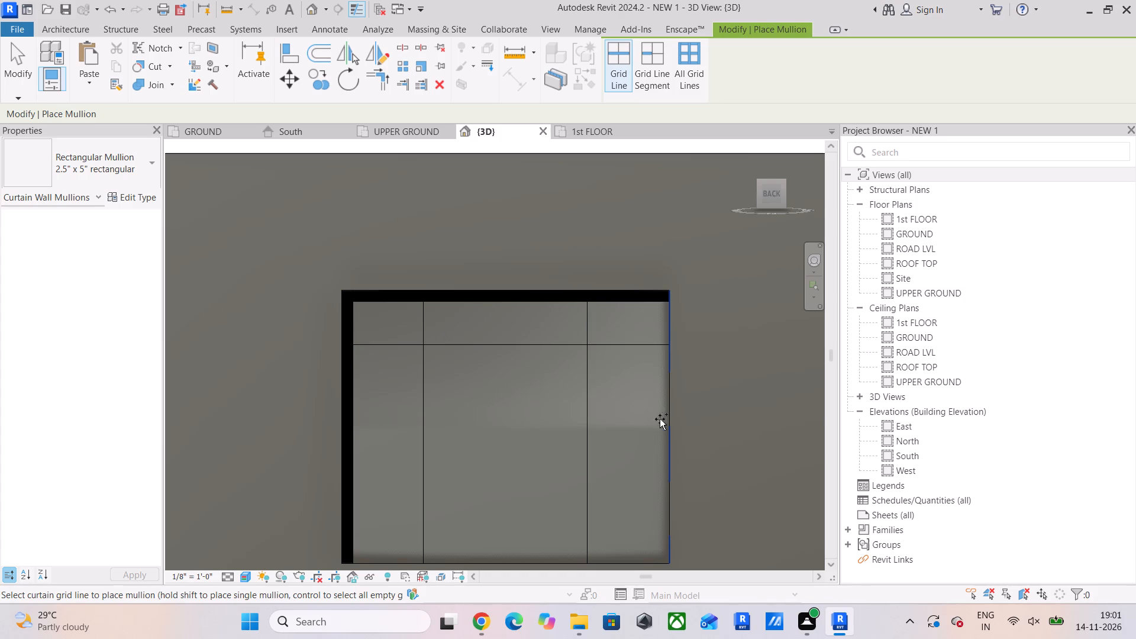
middle_drag(657, 418, 630, 273)
click(495, 422)
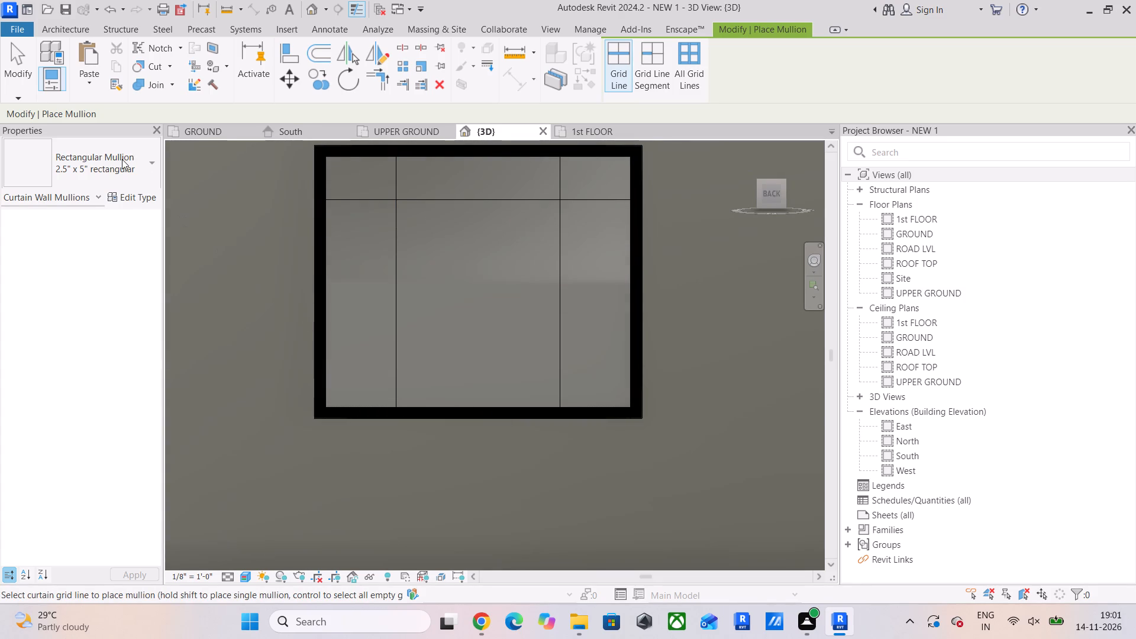
Place 1.5" x 2.5" rectangular mullions on the window's horizontal grid line and its two vertical grid lines.
click(122, 159)
click(98, 360)
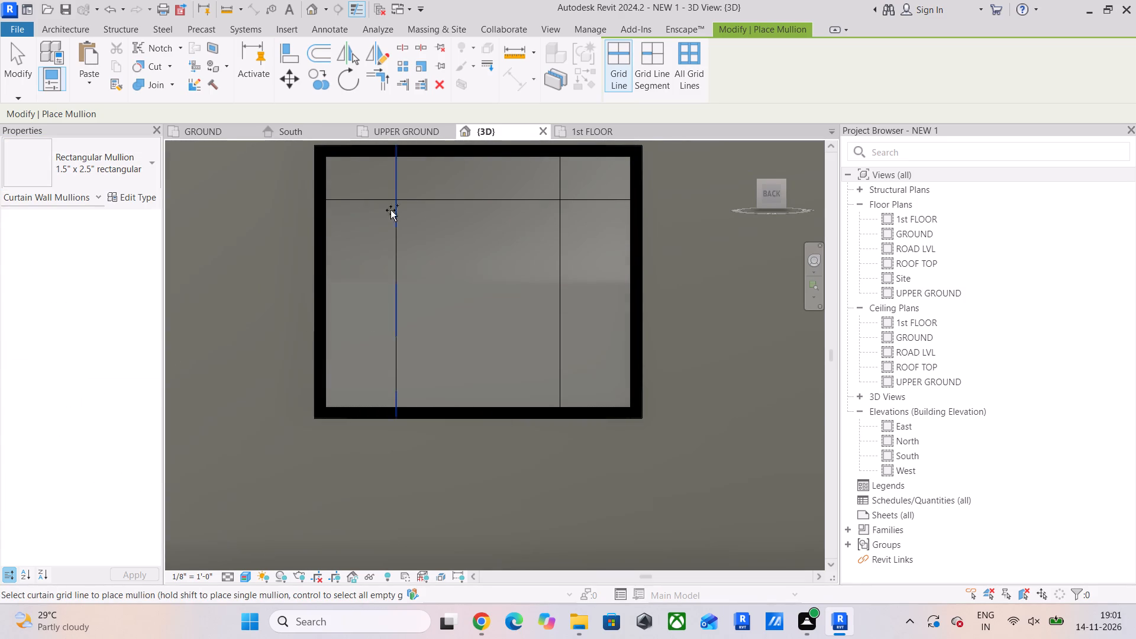
click(367, 202)
click(400, 256)
click(553, 285)
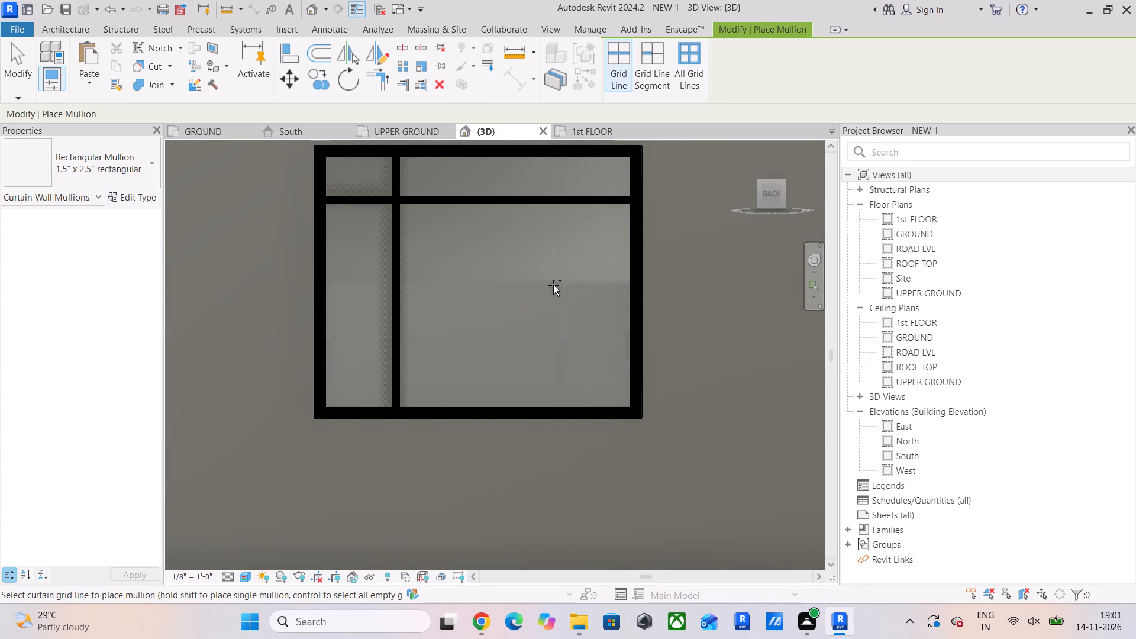
click(564, 269)
scroll(482, 300, down, 1)
middle_drag(480, 301, 465, 386)
scroll(463, 357, down, 6)
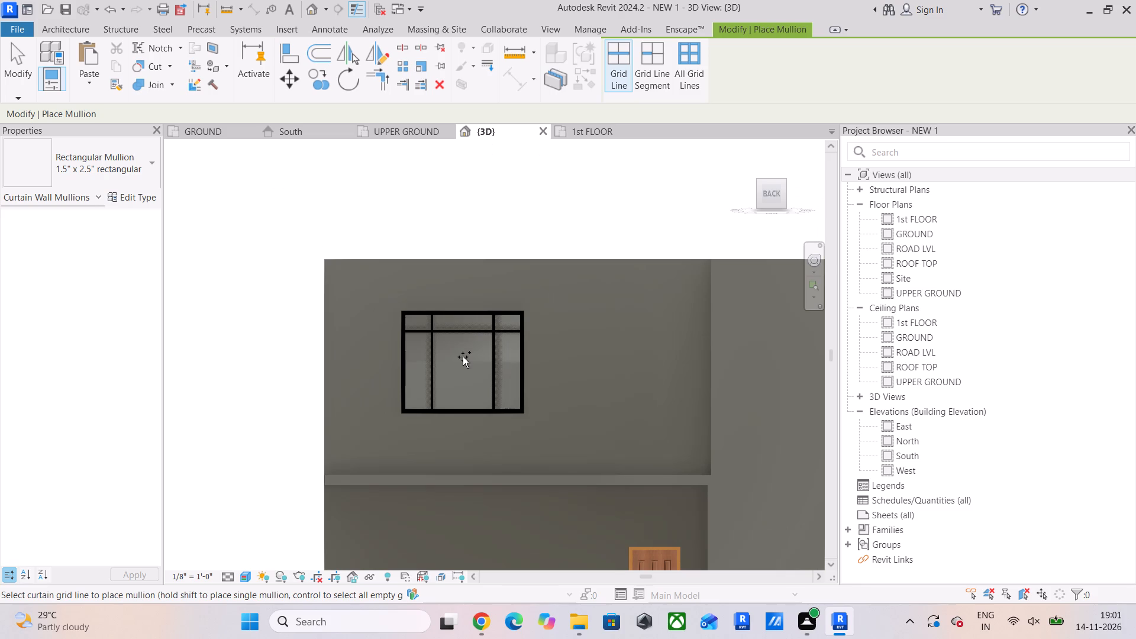
key(Escape)
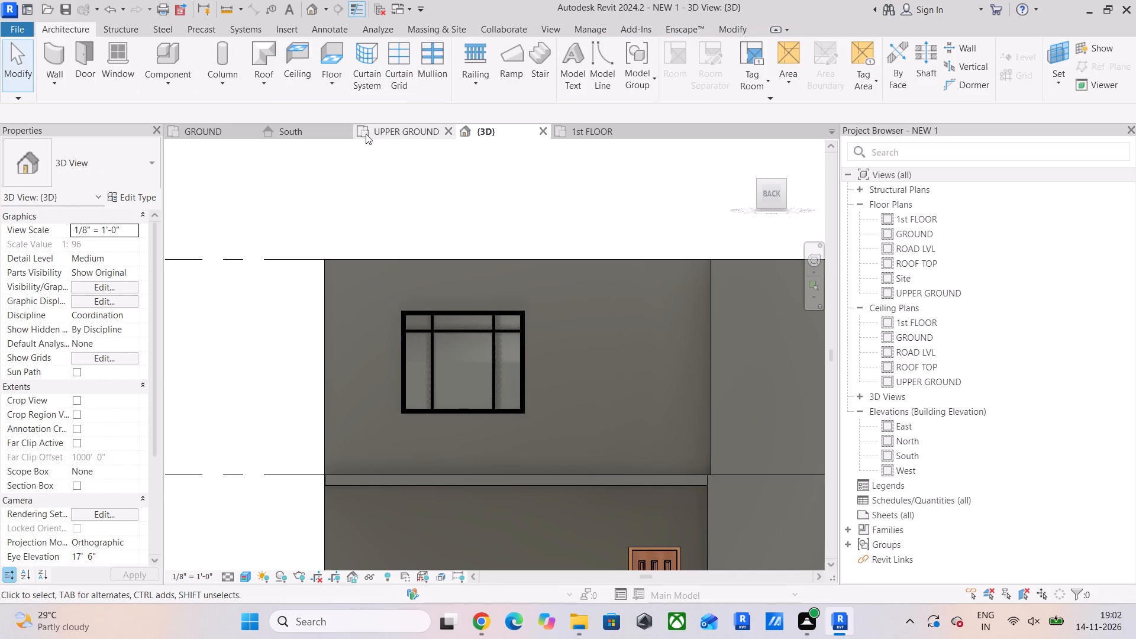
On the 1st FLOOR plan, draw a 4'-6" Curtain Wall 1 segment within the outer left-side wall of the 11'-2" wide rear room.
click(579, 131)
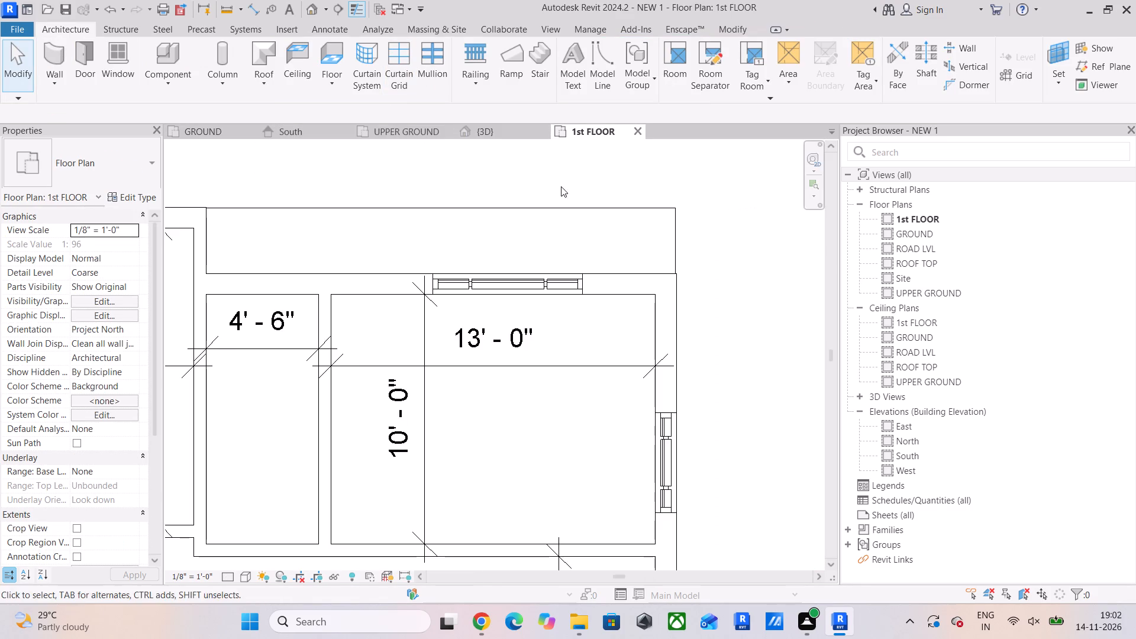
scroll(516, 305, down, 4)
middle_drag(516, 311, 512, 270)
scroll(512, 270, down, 4)
middle_drag(515, 270, 537, 279)
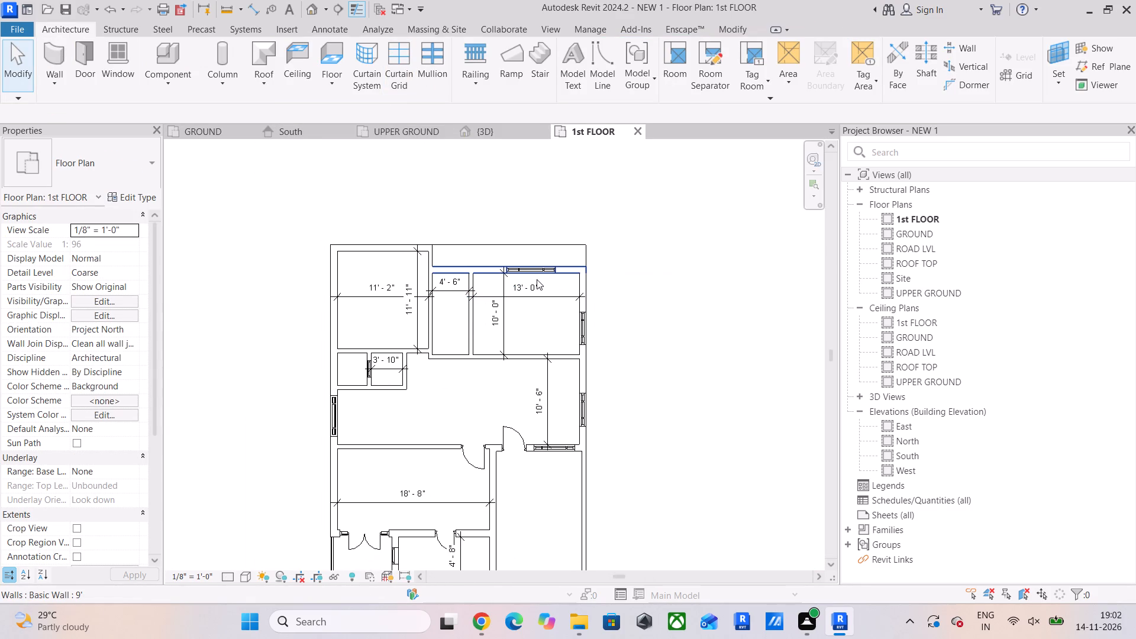
scroll(347, 287, up, 6)
middle_drag(347, 286, 358, 301)
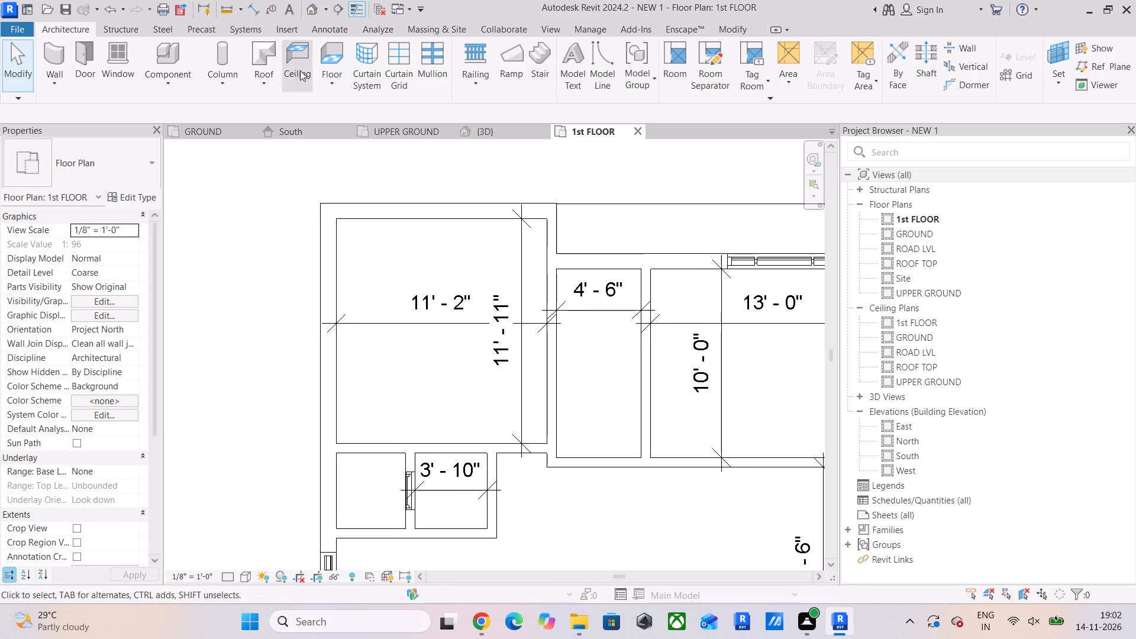
click(54, 48)
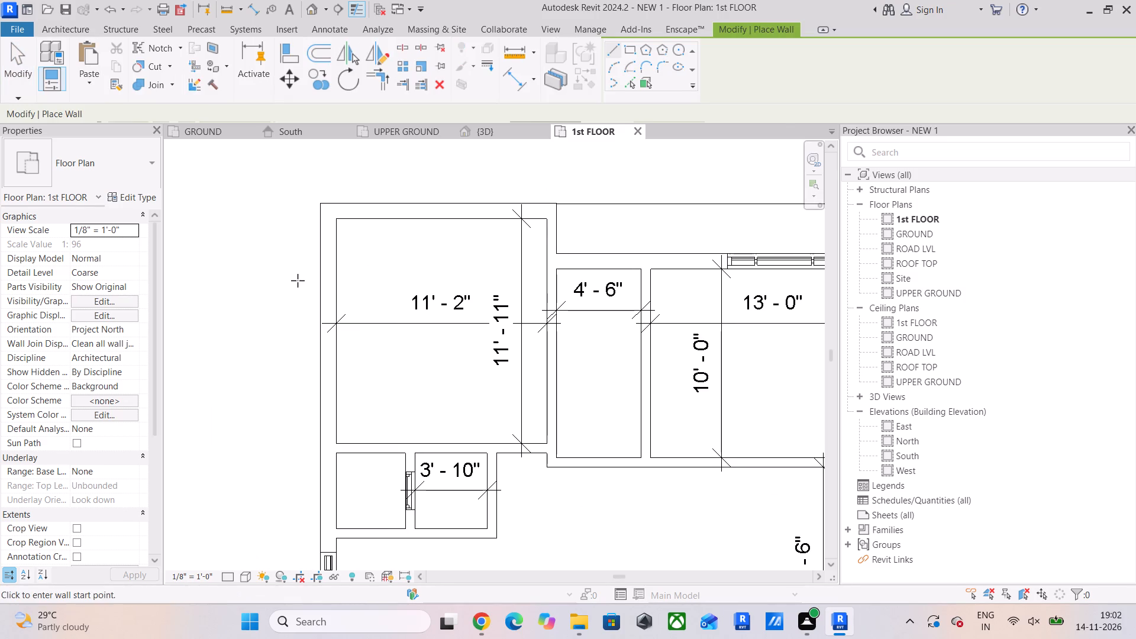
click(331, 283)
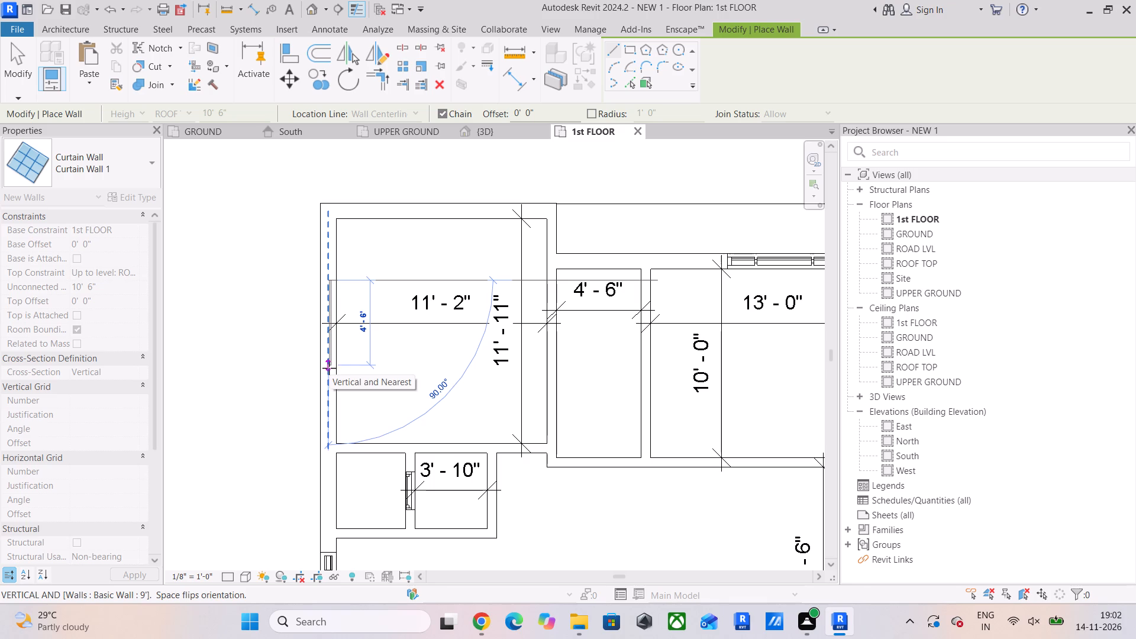
click(329, 368)
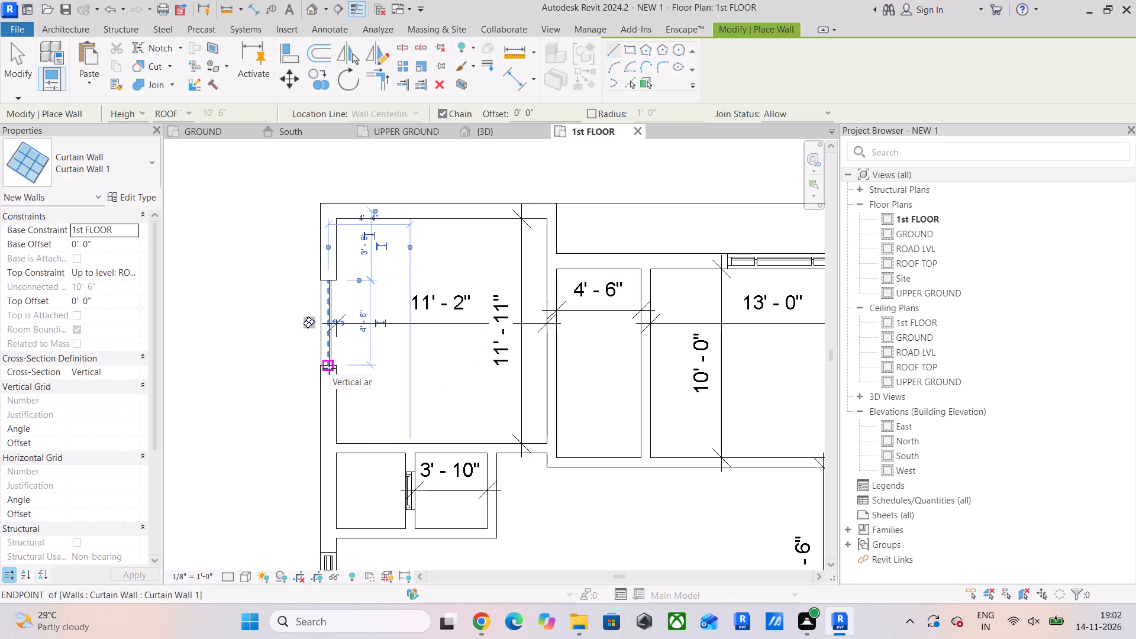
key(Escape)
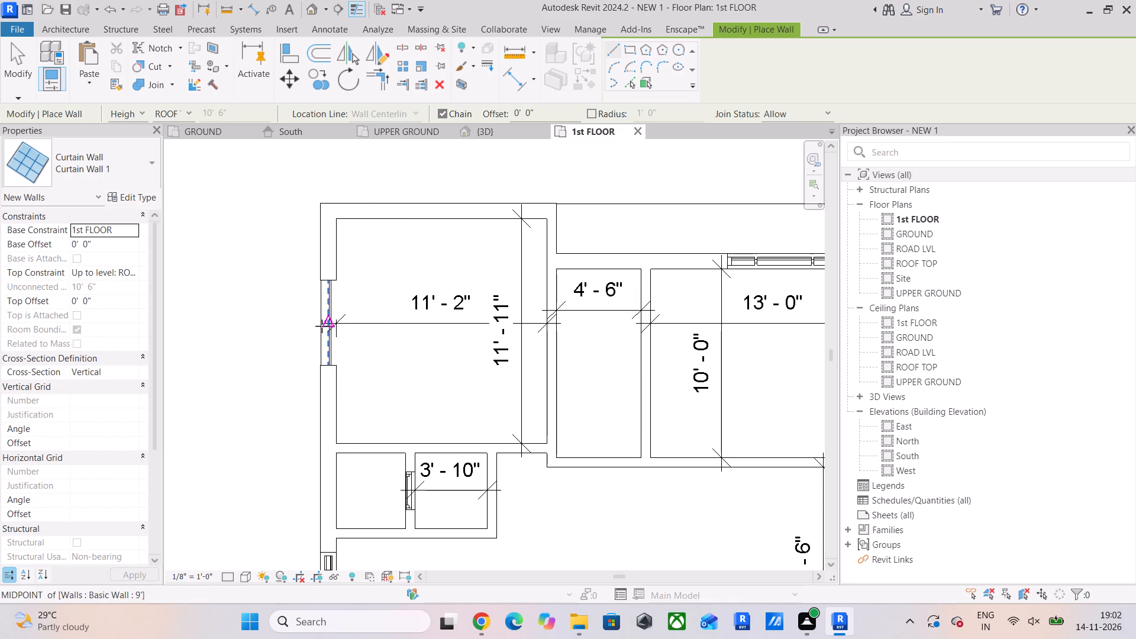
key(Escape)
Set the new curtain wall's top constraint to Unconnected, its height to 5' and its base offset to 3'.
click(329, 317)
click(334, 321)
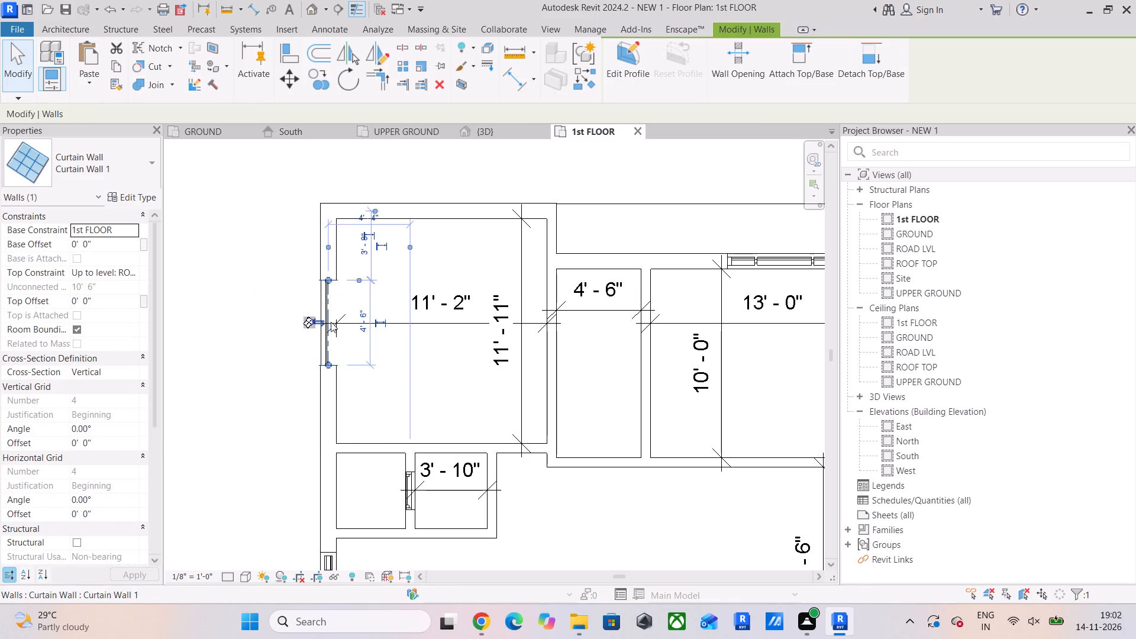
click(133, 267)
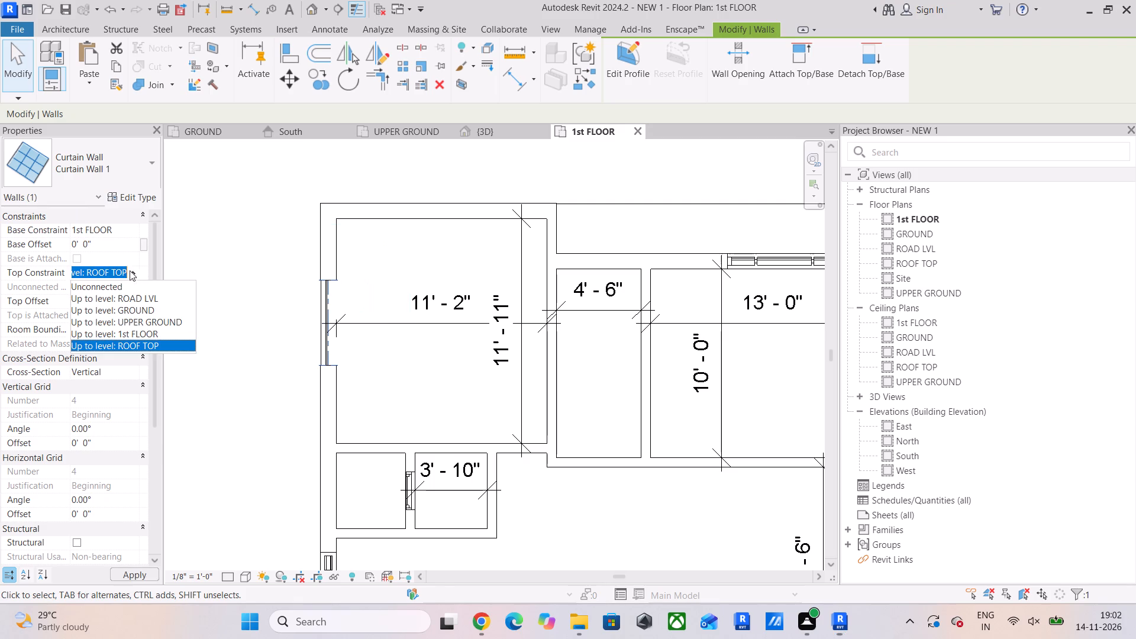
click(117, 284)
click(108, 291)
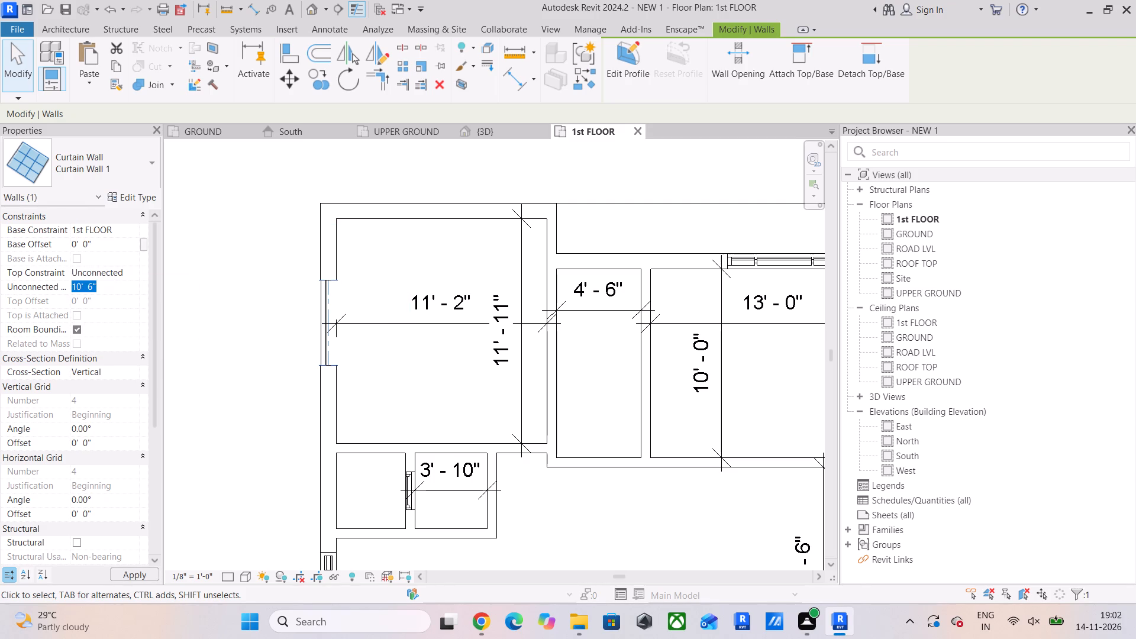
text(5')
key(Return)
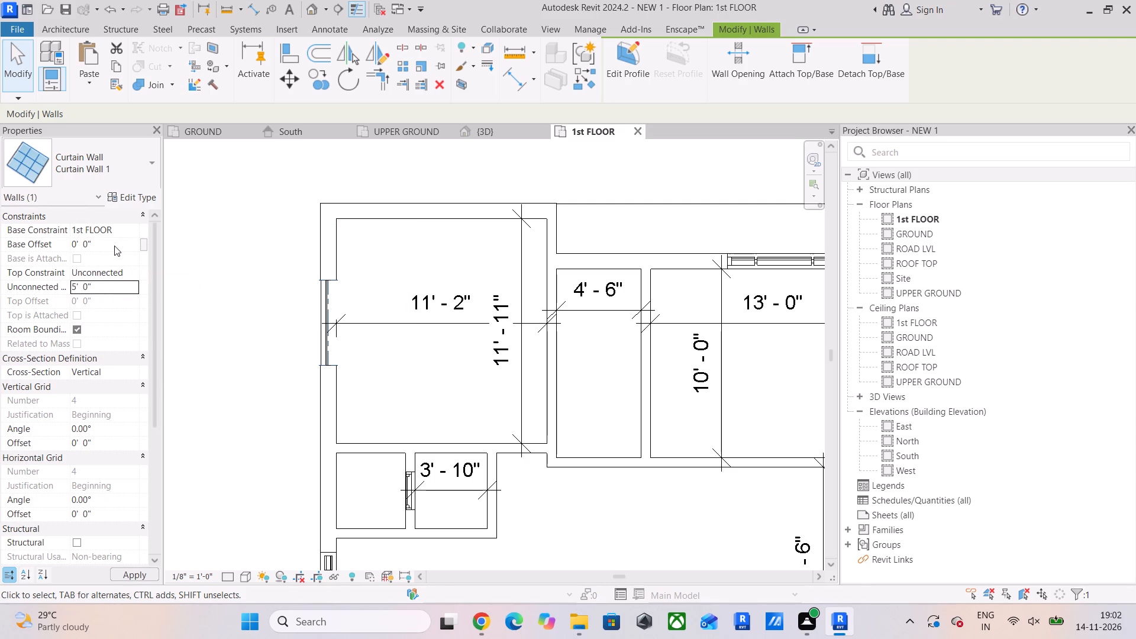
click(114, 246)
text(3')
key(Return)
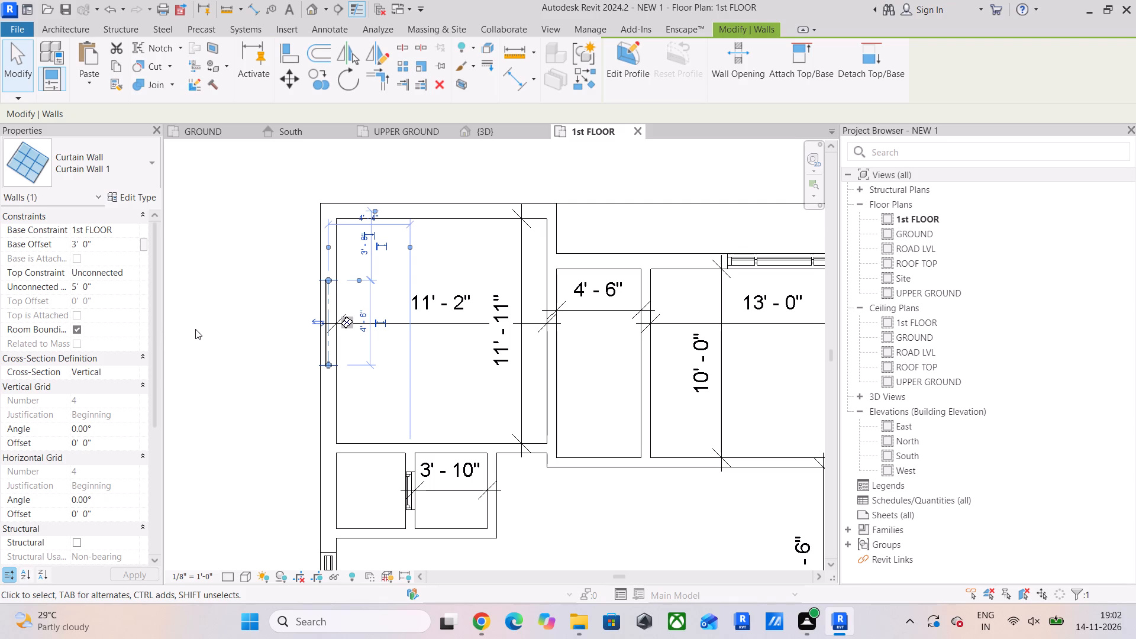
In the left-facing 3D view, divide the new window with two vertical curtain grids, each 1'-0" from its nearest side.
click(495, 128)
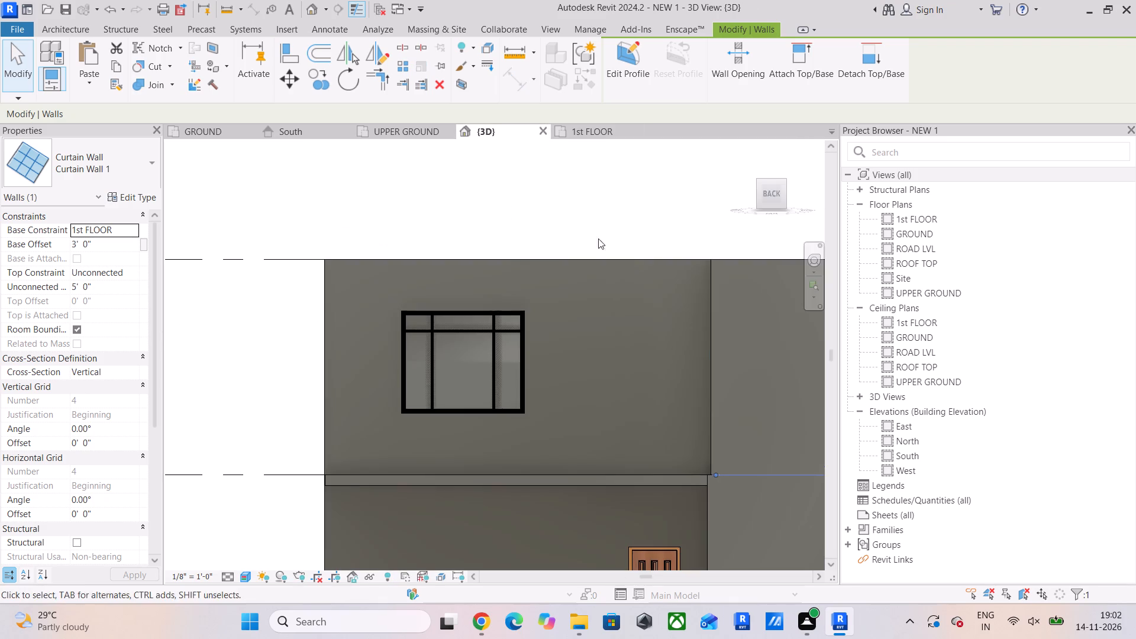
scroll(537, 288, down, 3)
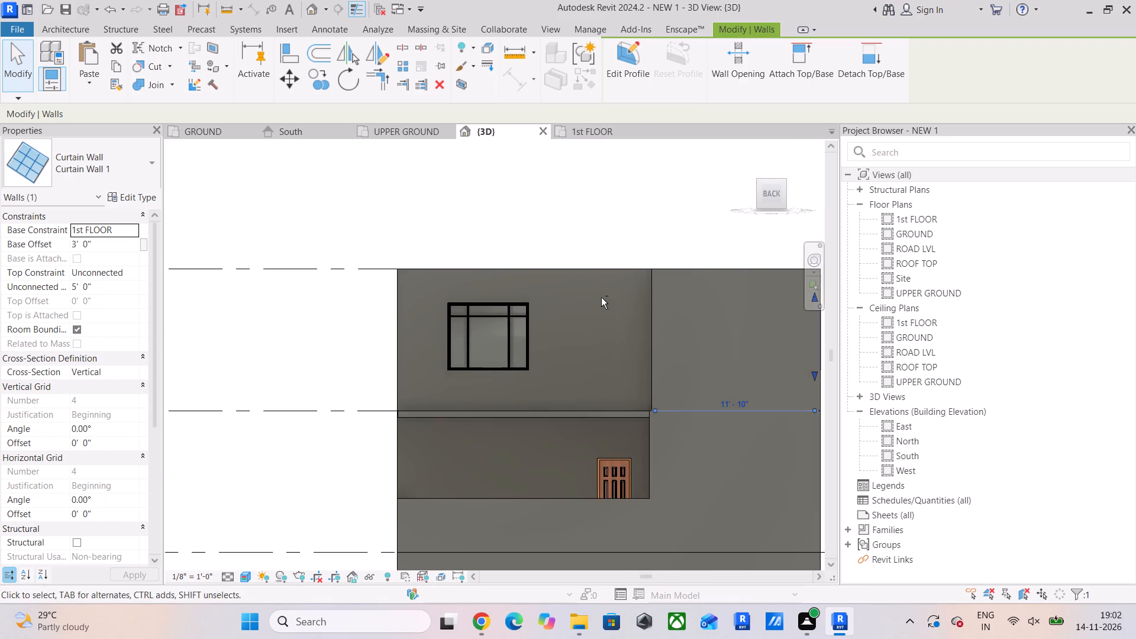
shift+middle_drag(601, 298, 477, 322)
click(779, 195)
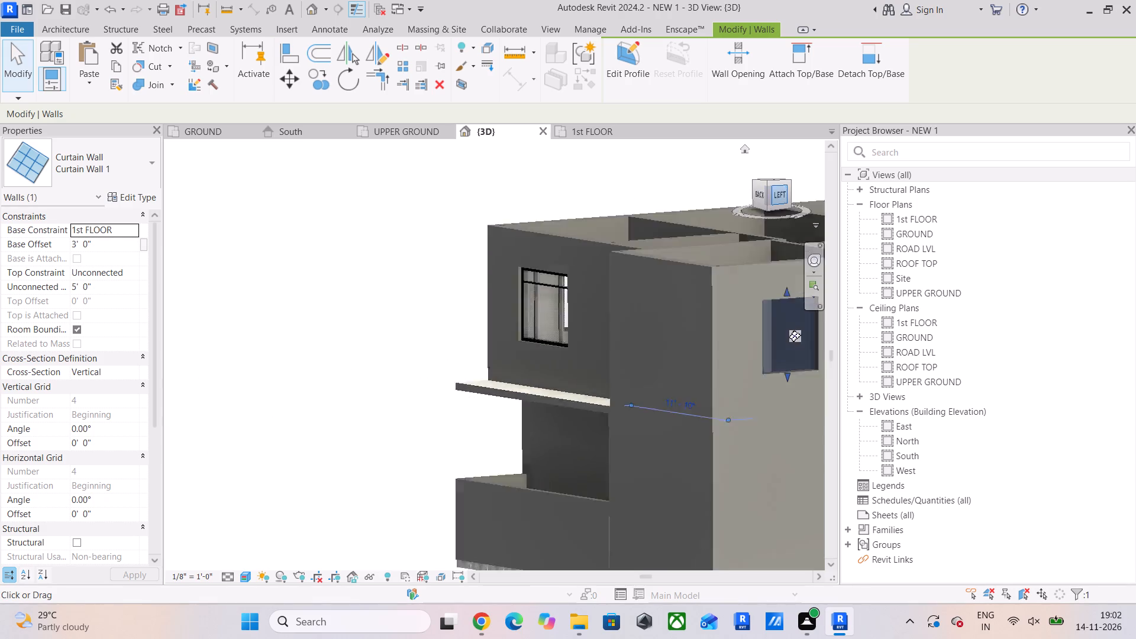
scroll(625, 288, down, 4)
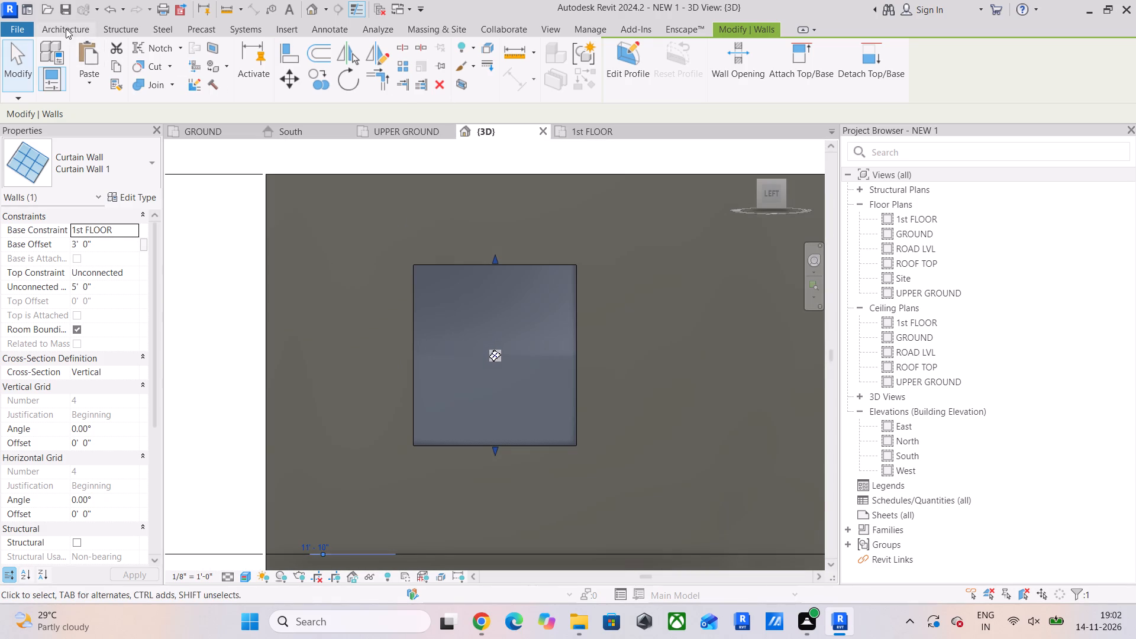
click(66, 28)
click(398, 47)
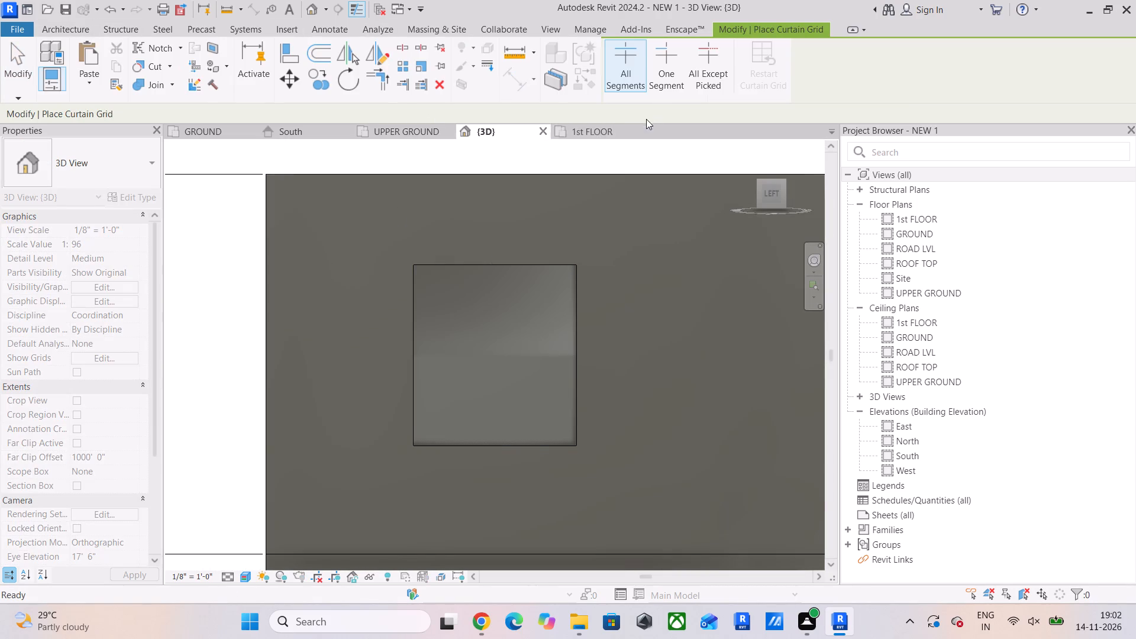
click(450, 268)
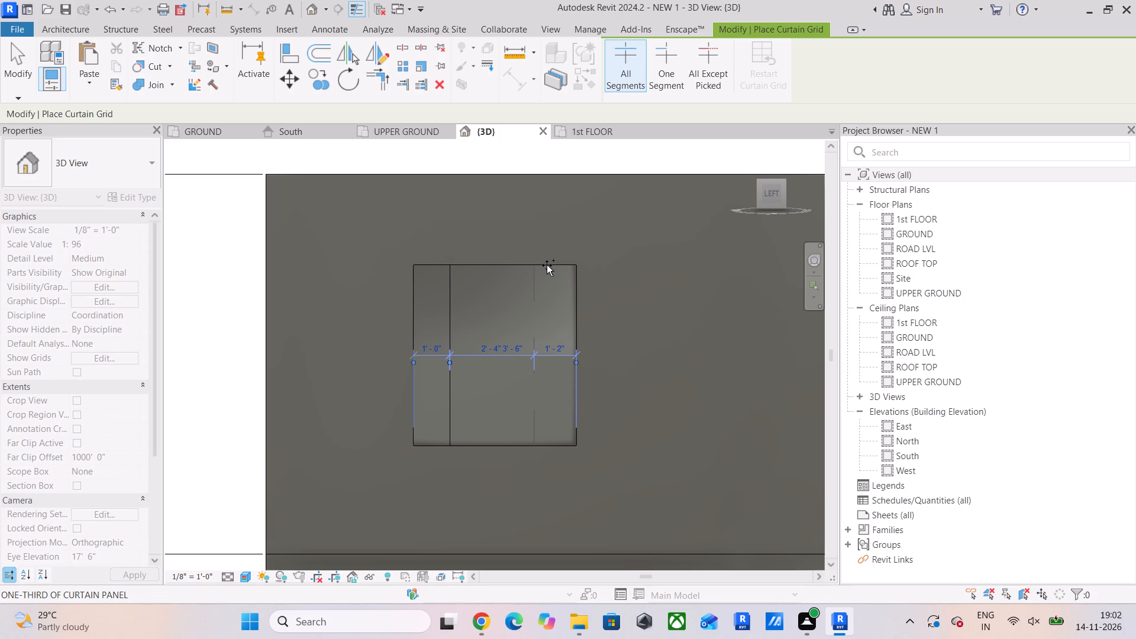
click(547, 265)
key(Escape)
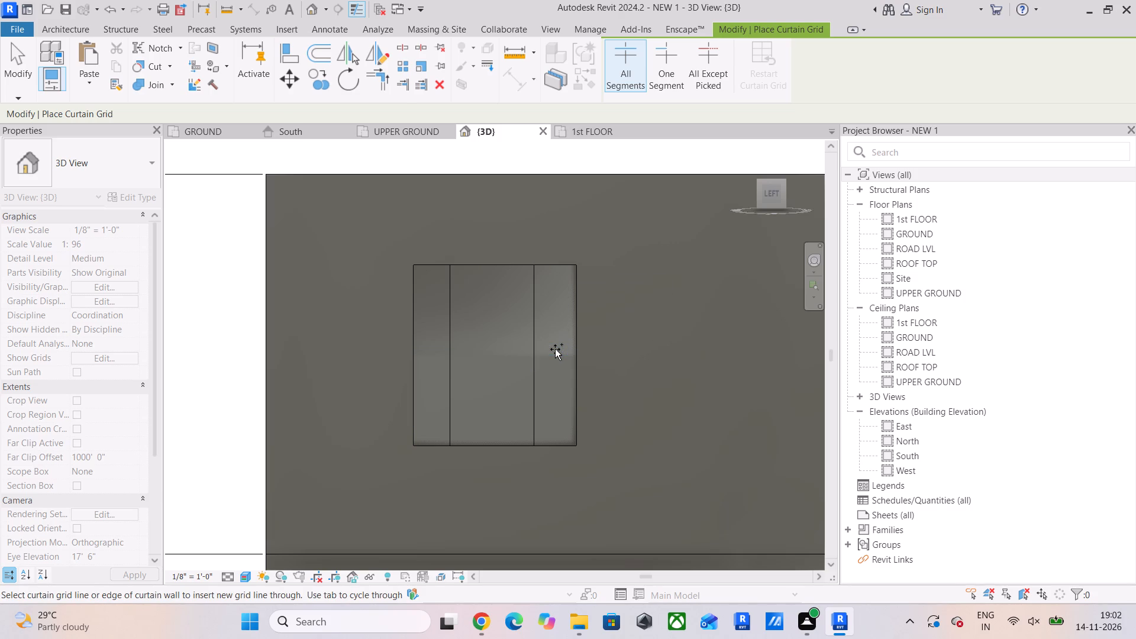
key(Escape)
key(Escape)
click(537, 349)
click(557, 345)
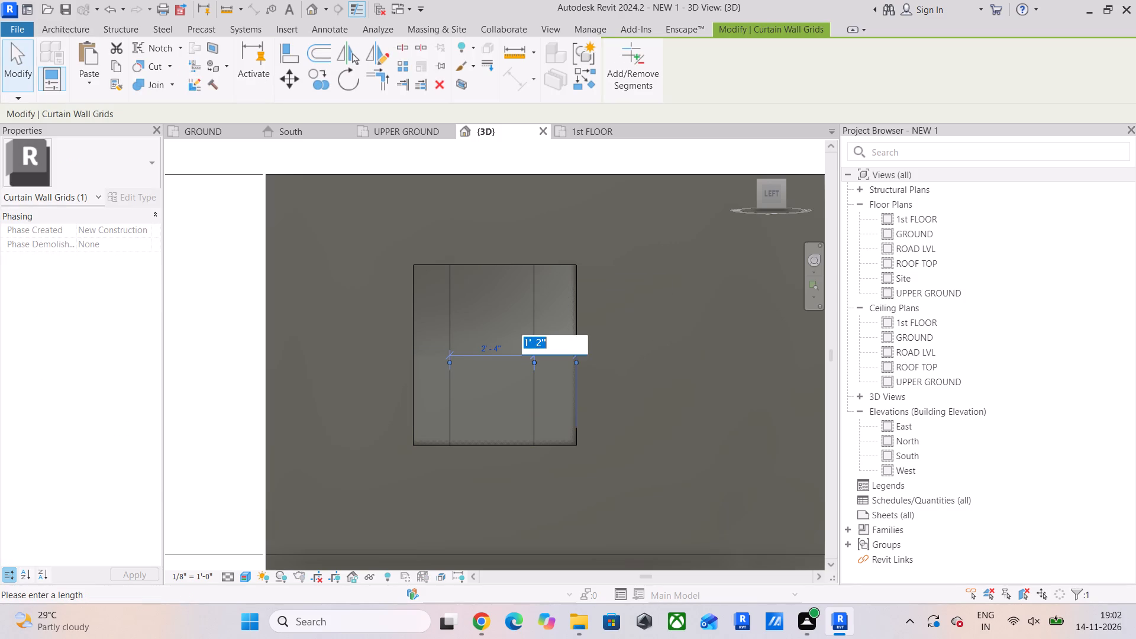
text(1')
key(Return)
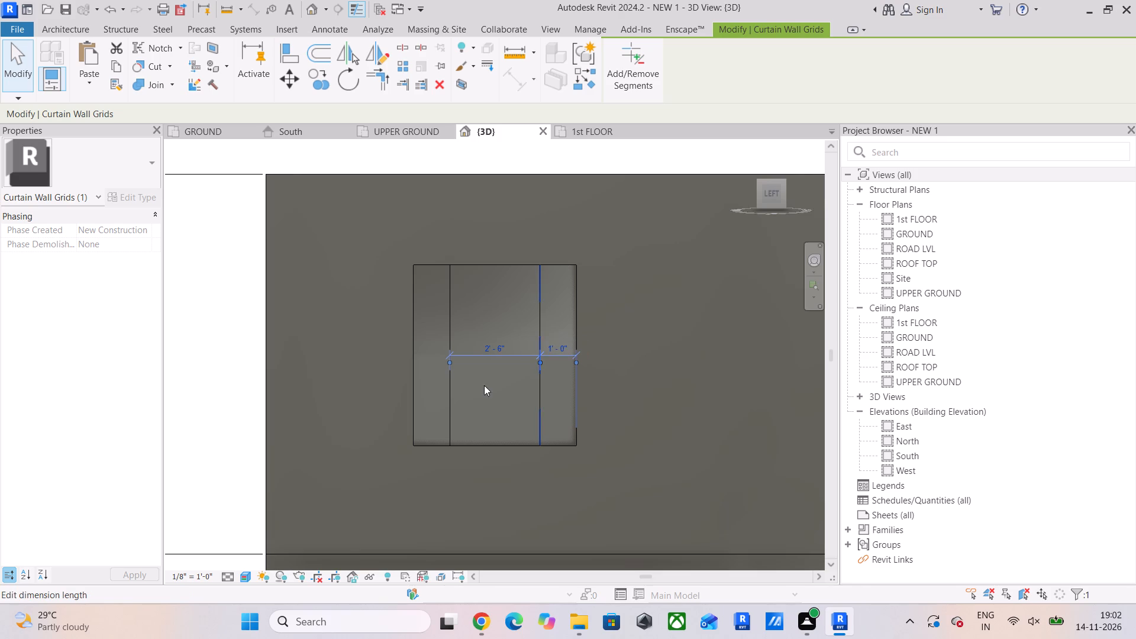
Add a horizontal curtain grid across the window 1'-0" below its top edge.
click(76, 30)
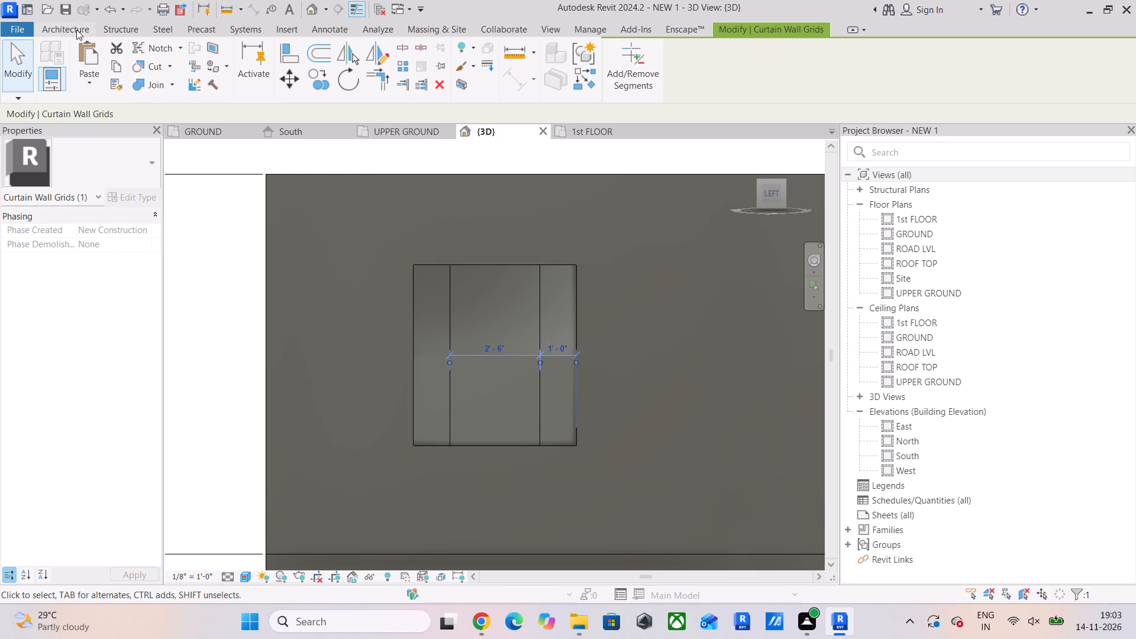
click(407, 65)
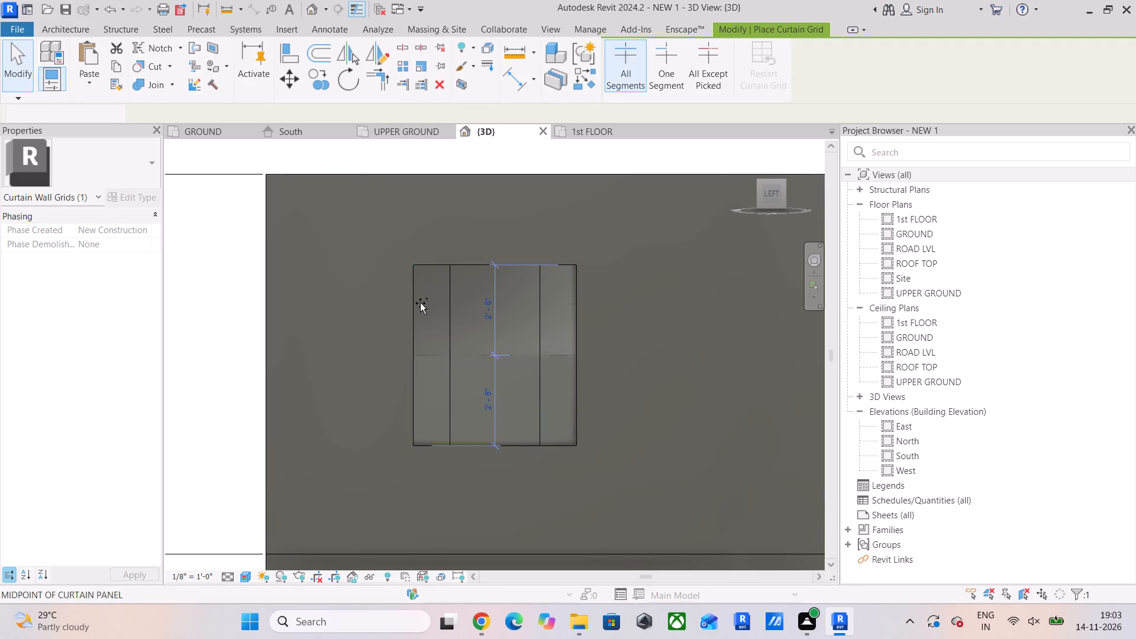
click(412, 302)
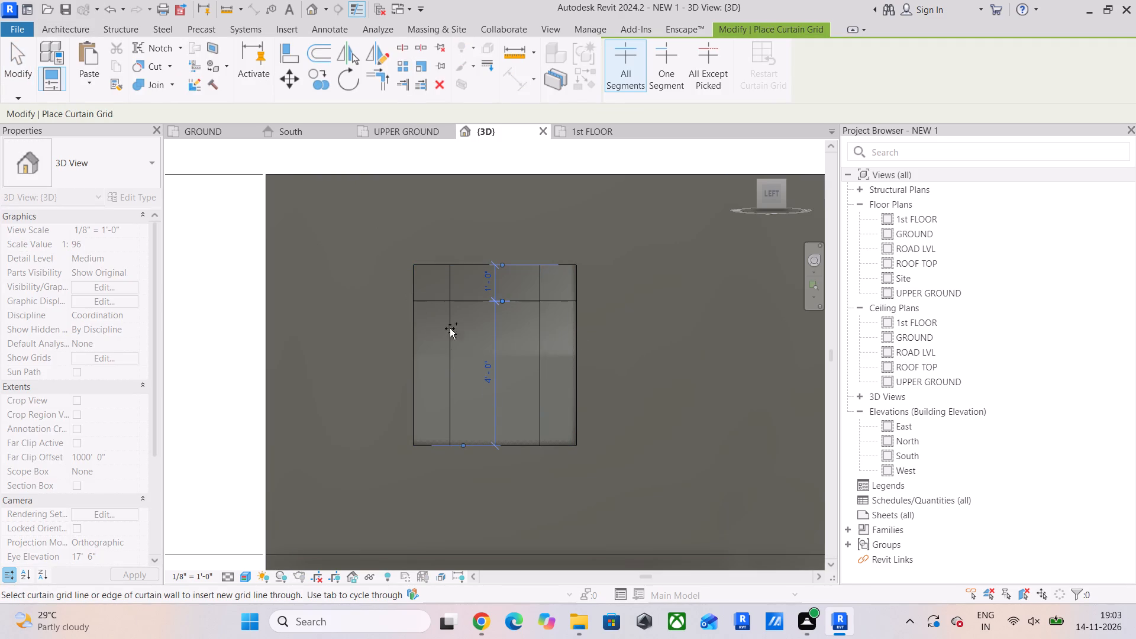
Place 1.5" x 2.5" rectangular mullions on the window's two vertical grid lines and its horizontal grid line.
click(51, 27)
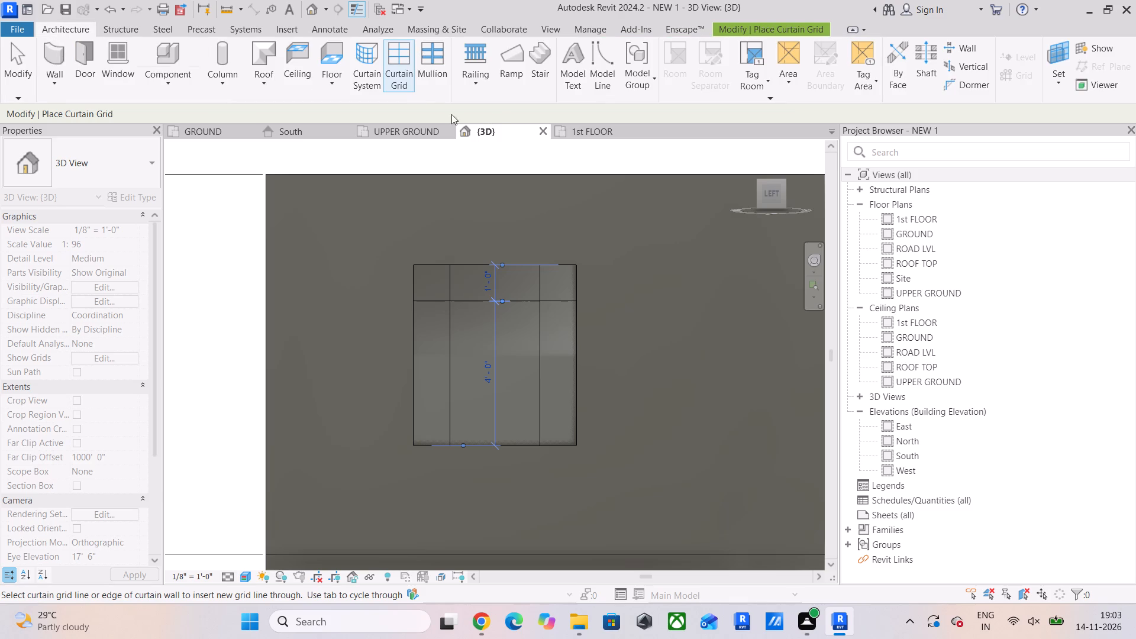
click(418, 66)
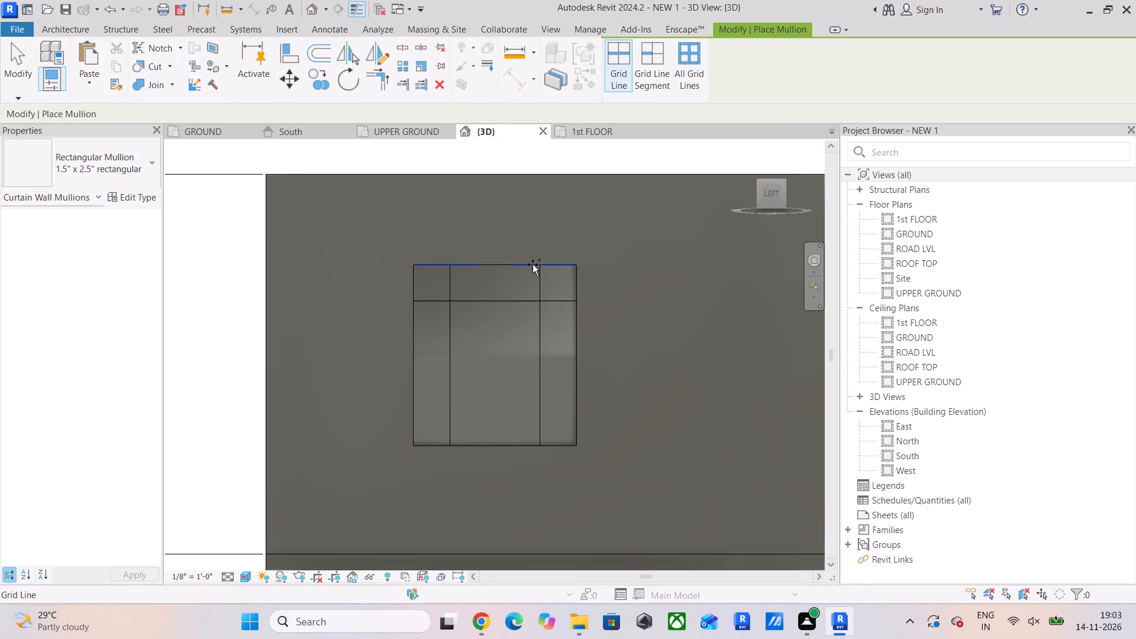
click(451, 289)
click(475, 298)
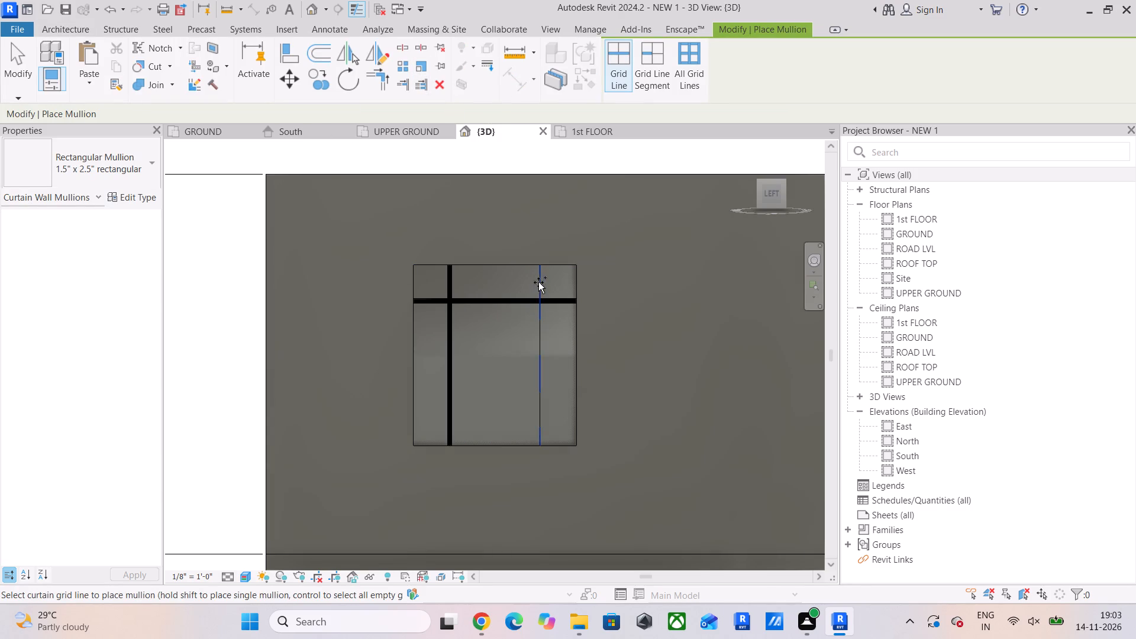
click(538, 282)
Place 2.5" x 5" rectangular mullions along all four outer edges of the left-side window.
click(152, 157)
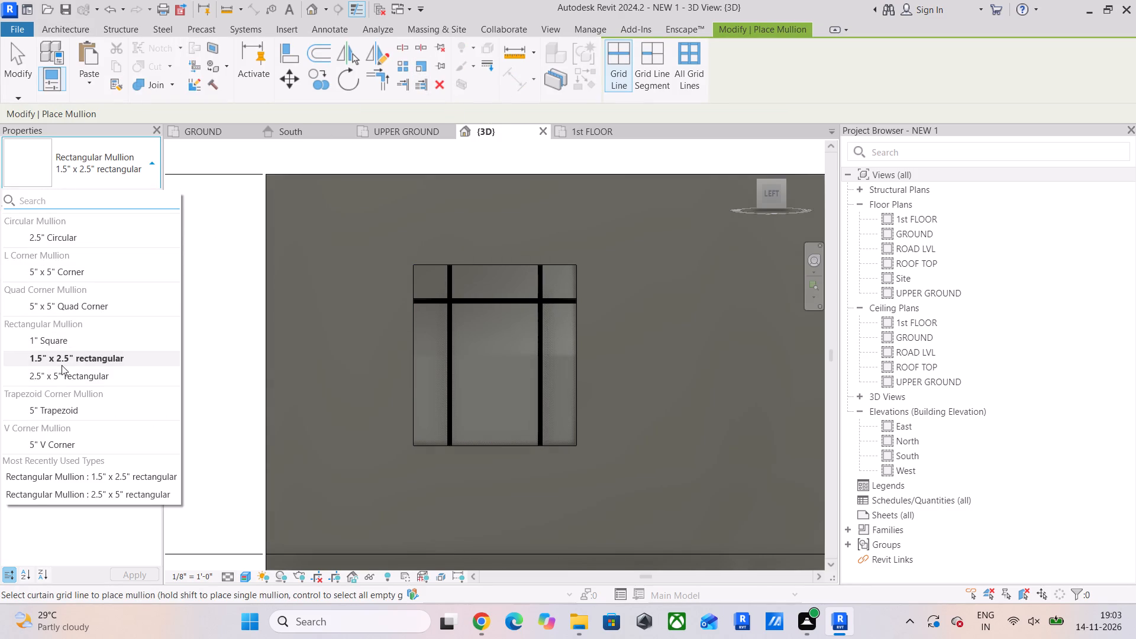
click(66, 380)
click(414, 351)
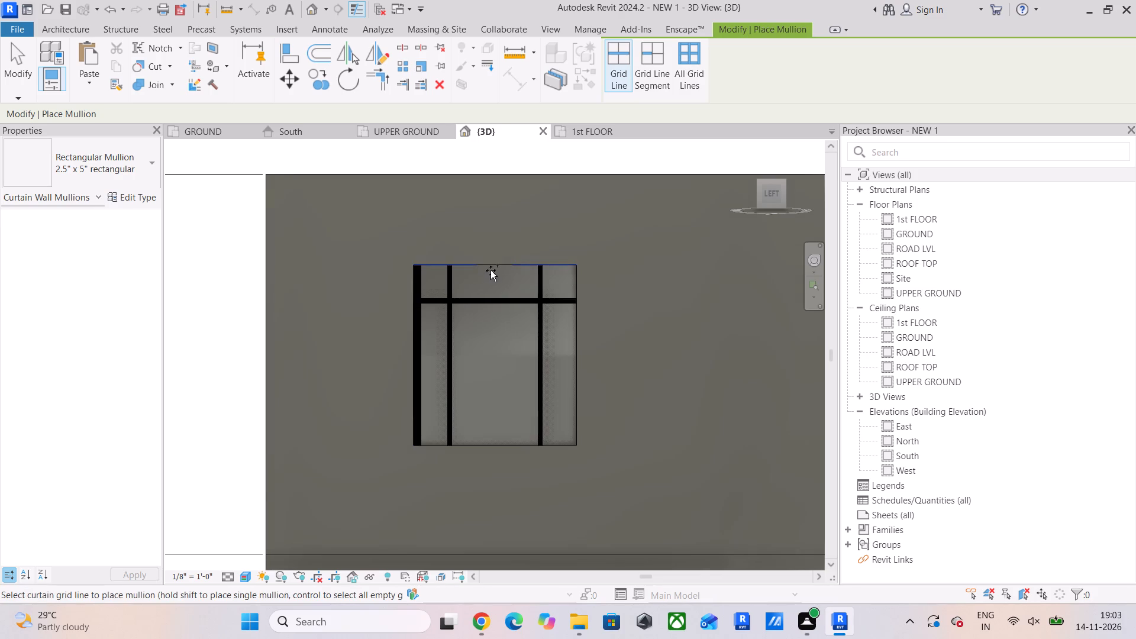
click(490, 270)
click(575, 341)
click(503, 447)
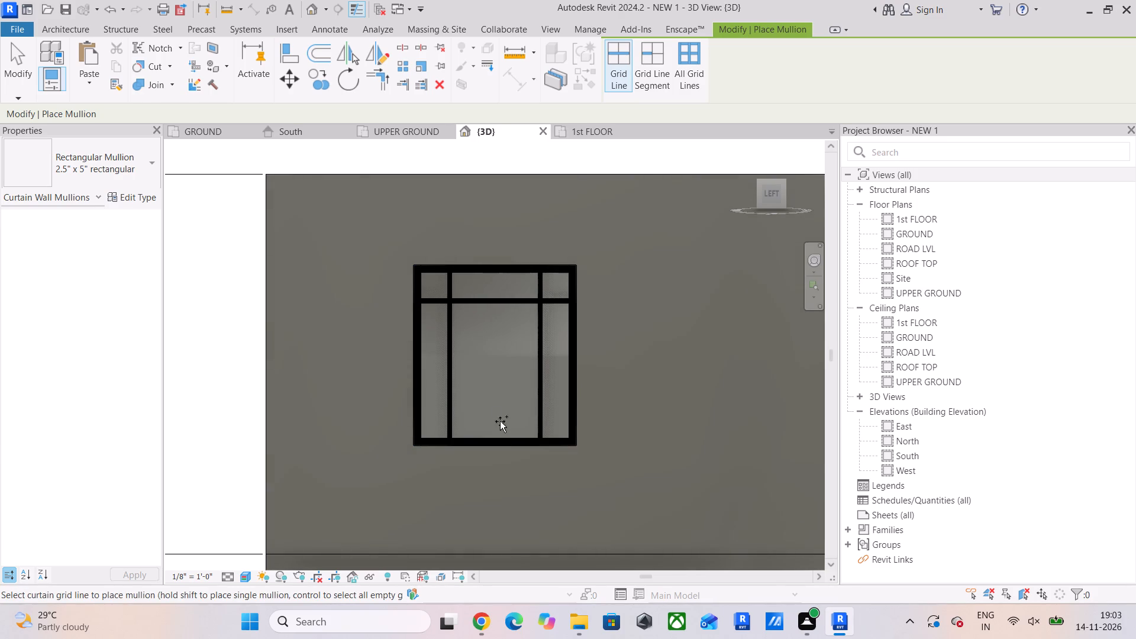
key(Escape)
key(Escape)
Examine the left facade in 3D, comparing the new window with the existing windows on both floors.
scroll(528, 318, down, 8)
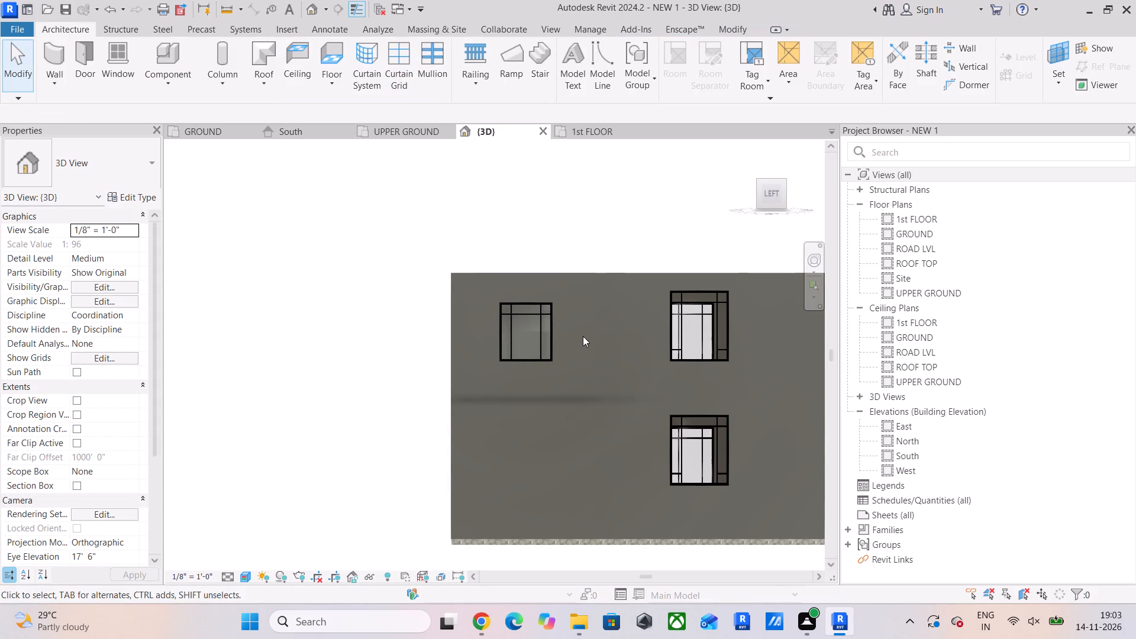
middle_drag(577, 338, 417, 345)
scroll(559, 353, up, 3)
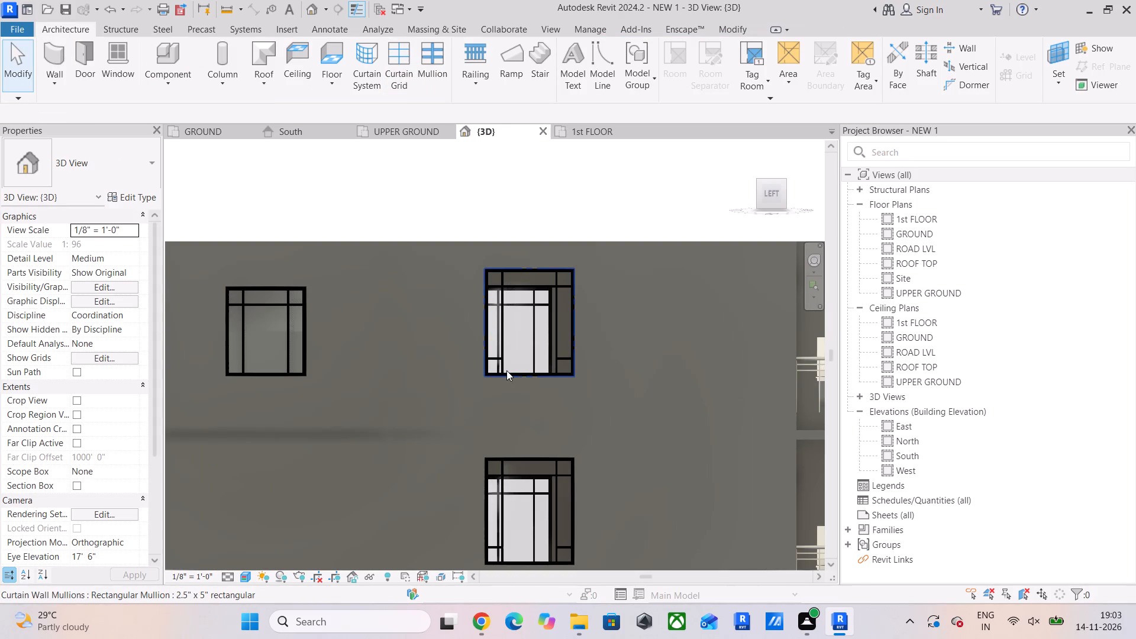
scroll(588, 383, down, 4)
shift+middle_drag(605, 386, 518, 419)
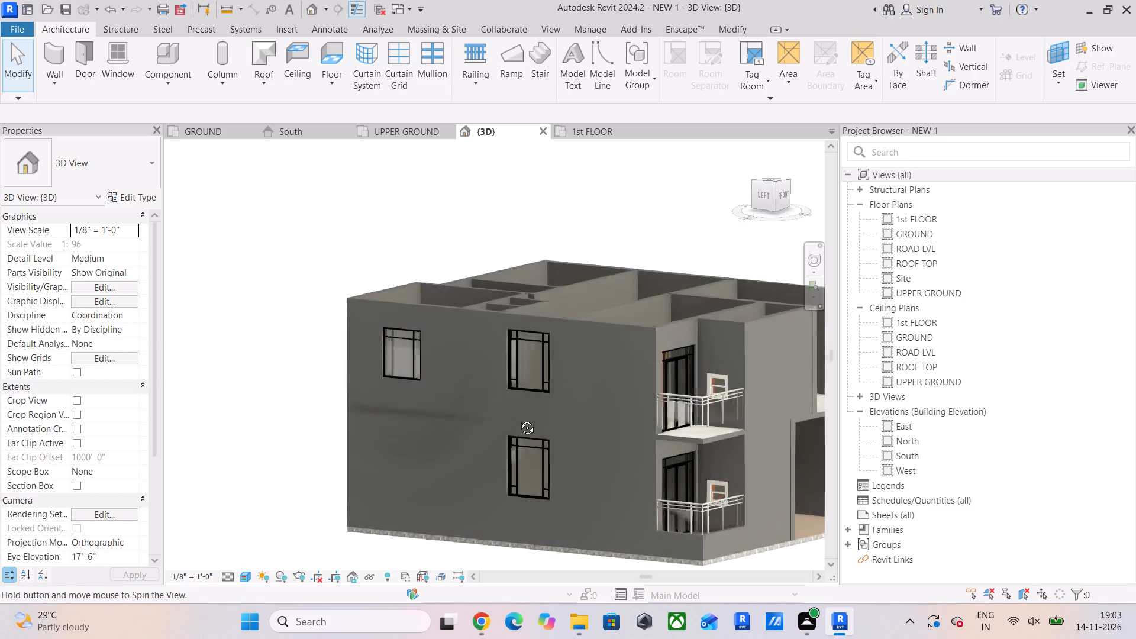
shift+middle_drag(518, 419, 630, 430)
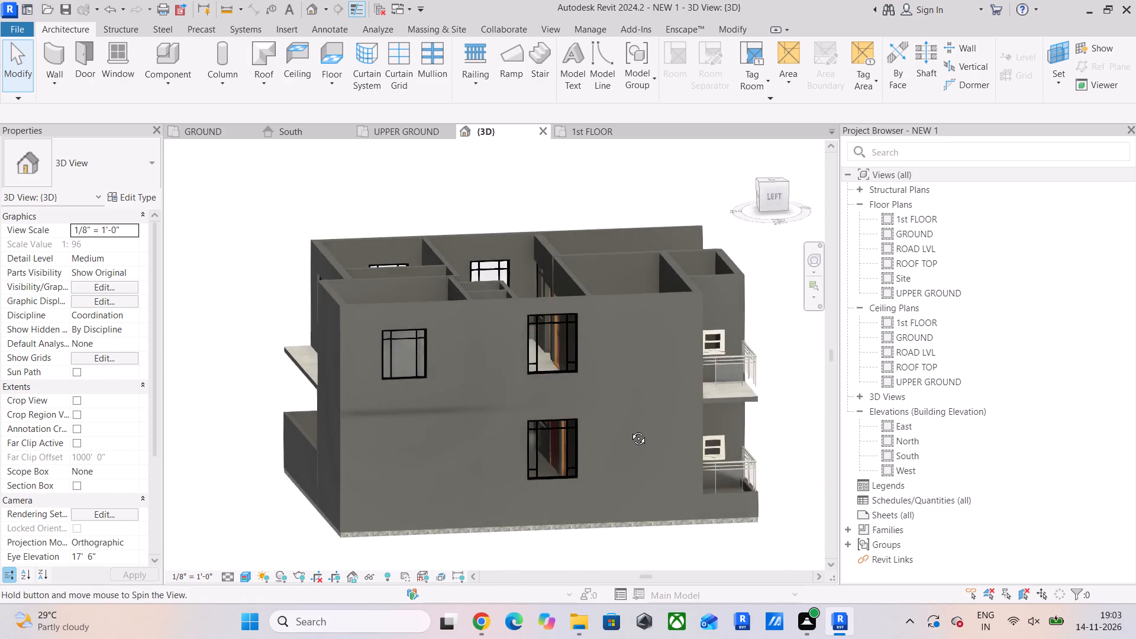
shift+middle_drag(630, 430, 596, 412)
scroll(534, 453, up, 5)
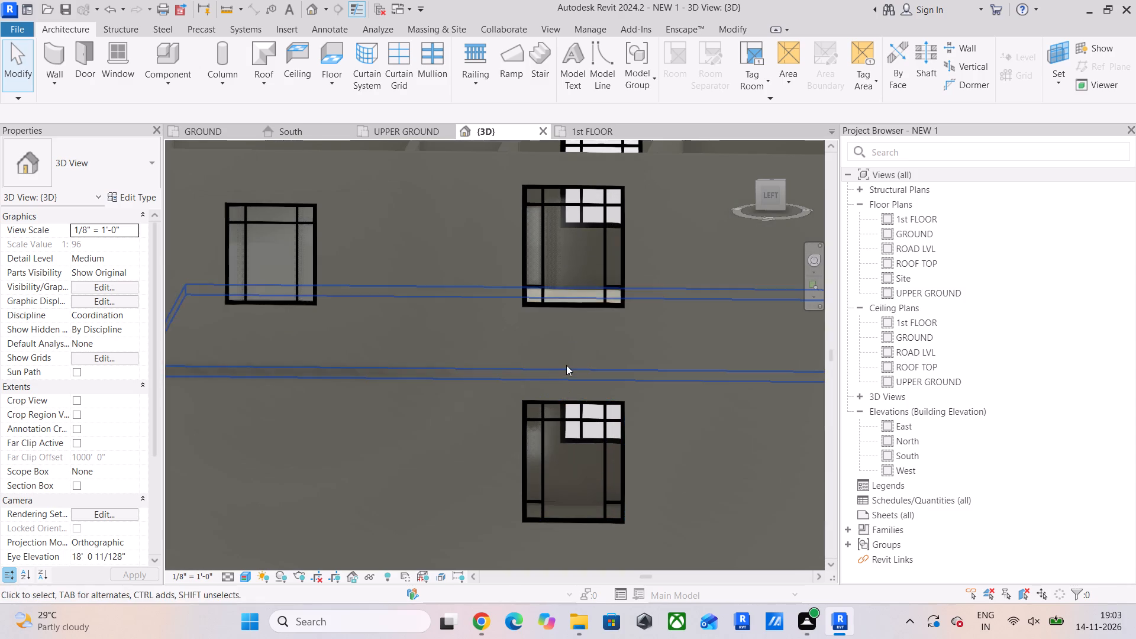
Examine the whole house in 3D from its rear and left sides.
scroll(566, 365, down, 5)
shift+middle_drag(521, 377, 673, 406)
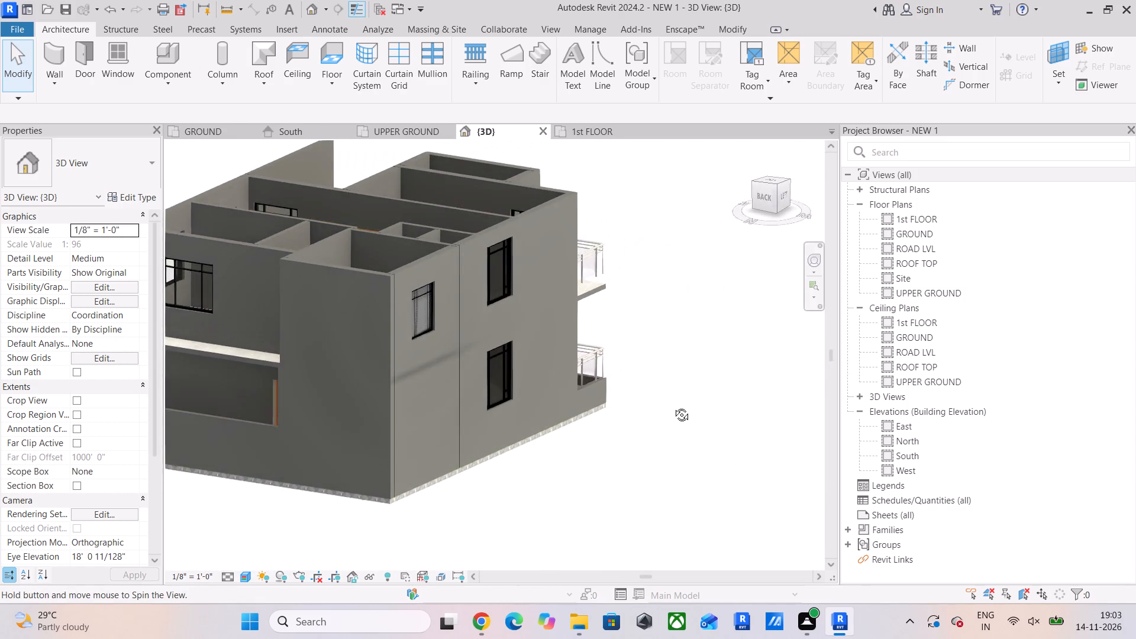
shift+middle_drag(673, 406, 674, 405)
scroll(487, 385, down, 5)
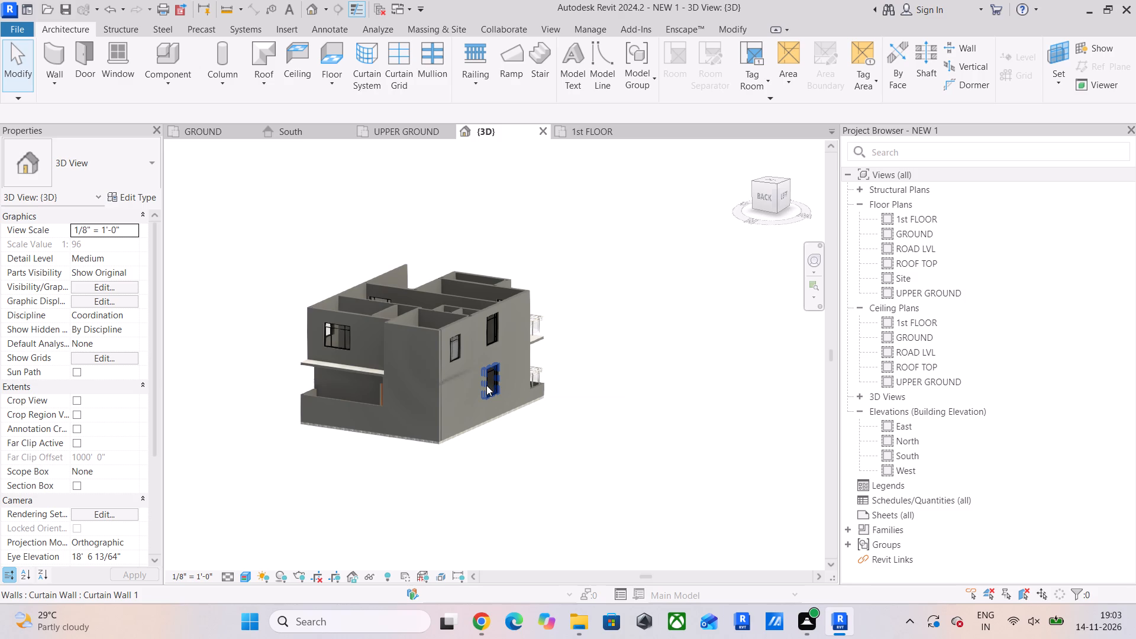
scroll(492, 389, down, 3)
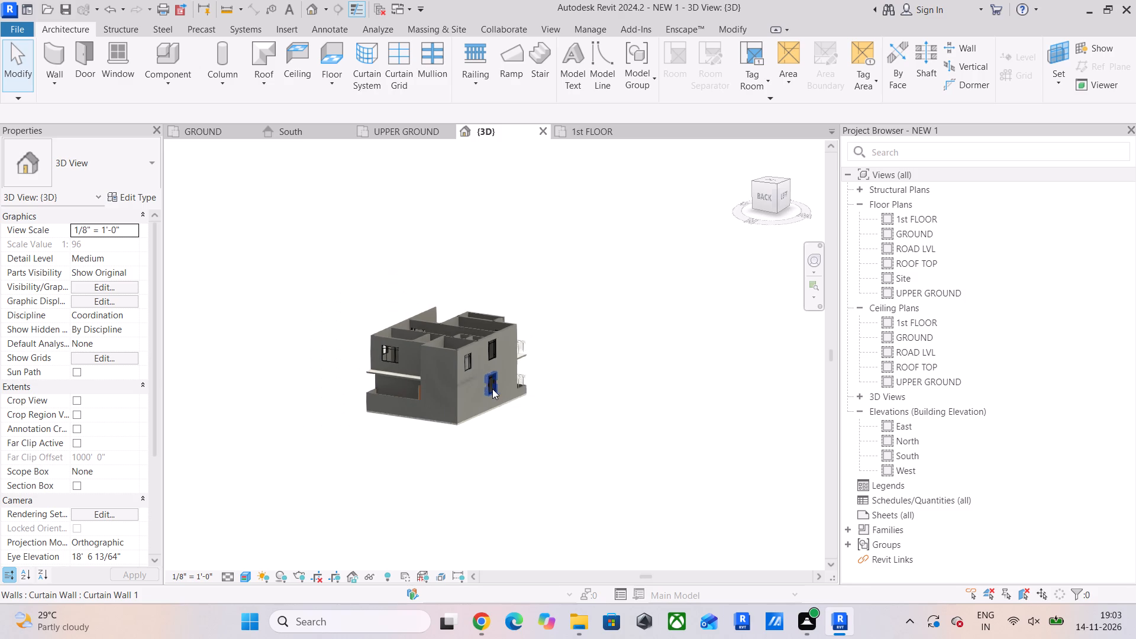
scroll(512, 366, down, 2)
shift+middle_drag(540, 357, 363, 394)
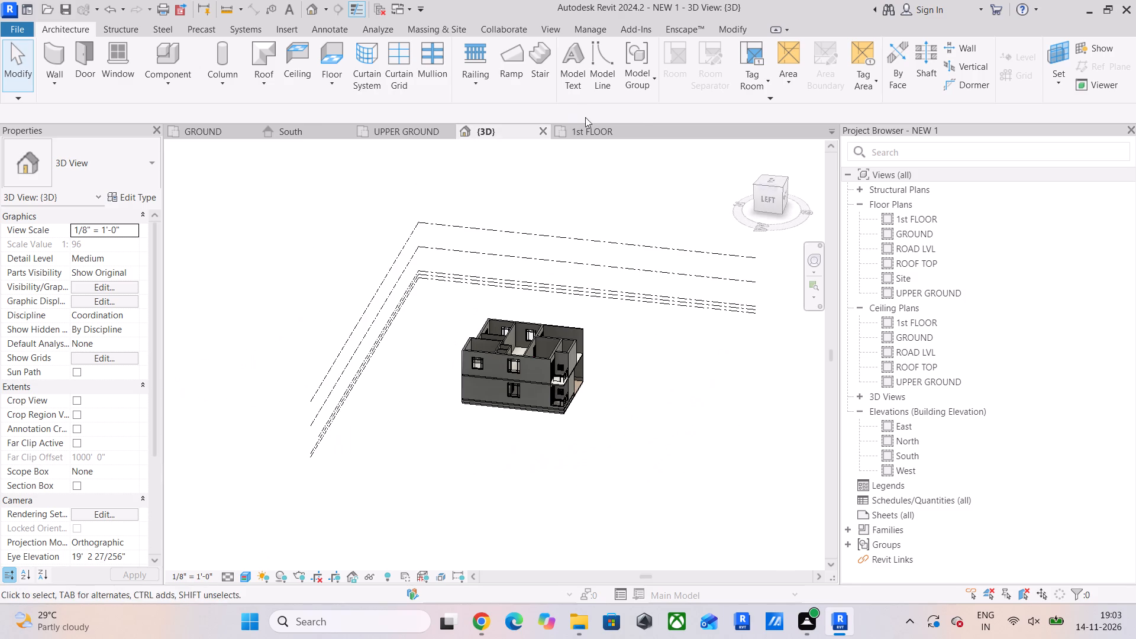
Examine the 1st FLOOR plan, from the upper rooms down to the balcony and the small front room beside it.
click(587, 136)
scroll(599, 254, down, 5)
middle_drag(599, 275, 469, 211)
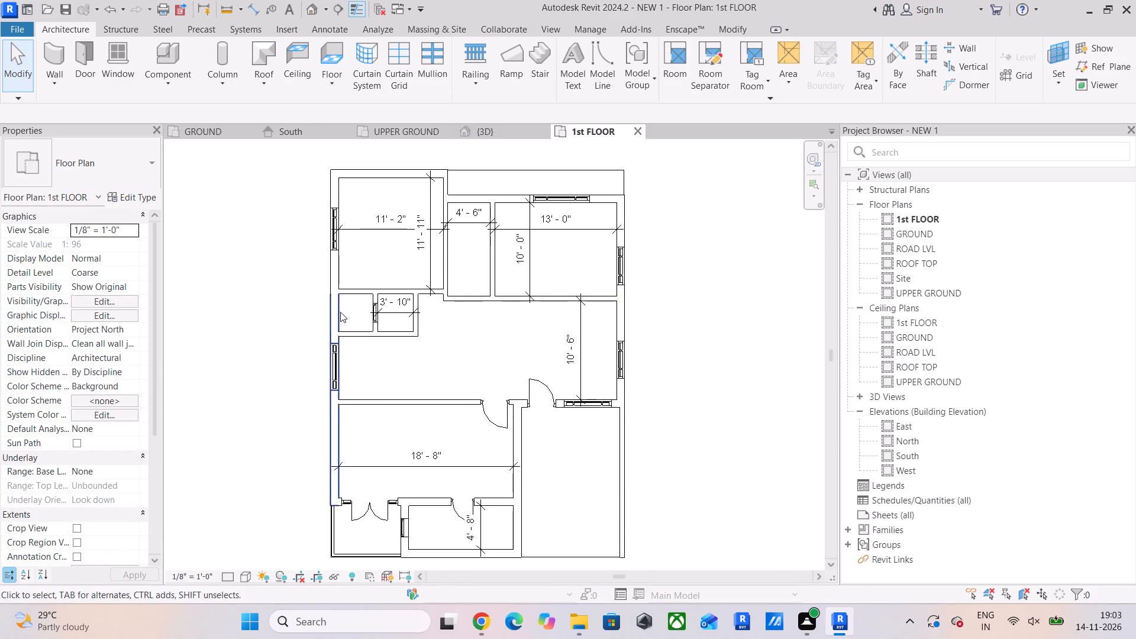
scroll(340, 312, up, 6)
scroll(382, 322, down, 4)
middle_drag(543, 343, 486, 333)
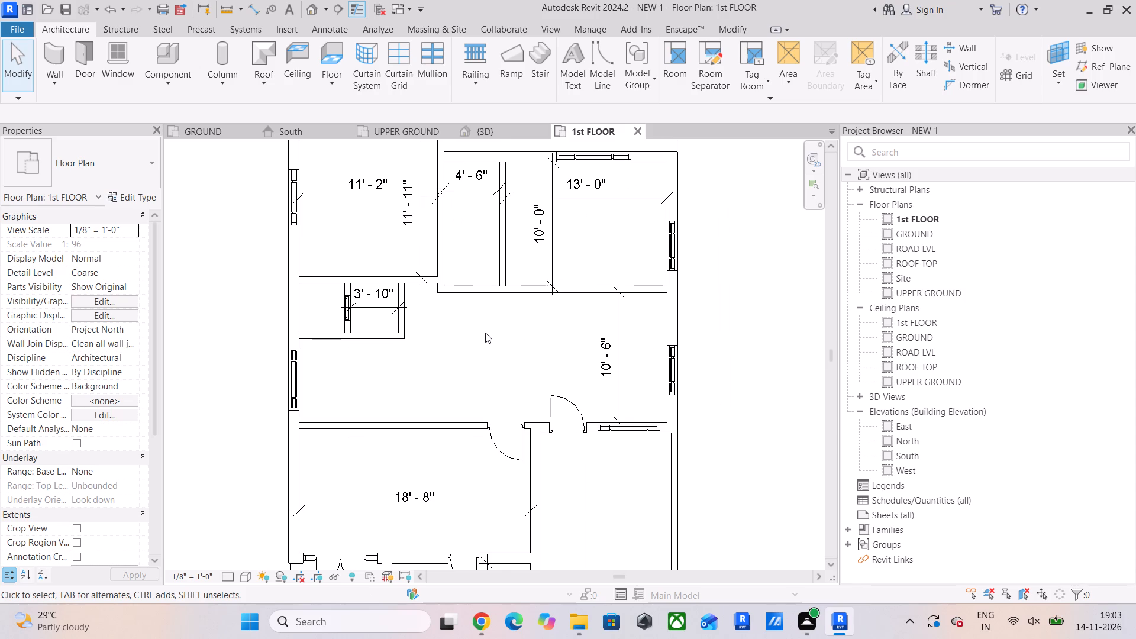
scroll(566, 378, down, 2)
middle_drag(540, 381, 537, 270)
scroll(356, 324, up, 5)
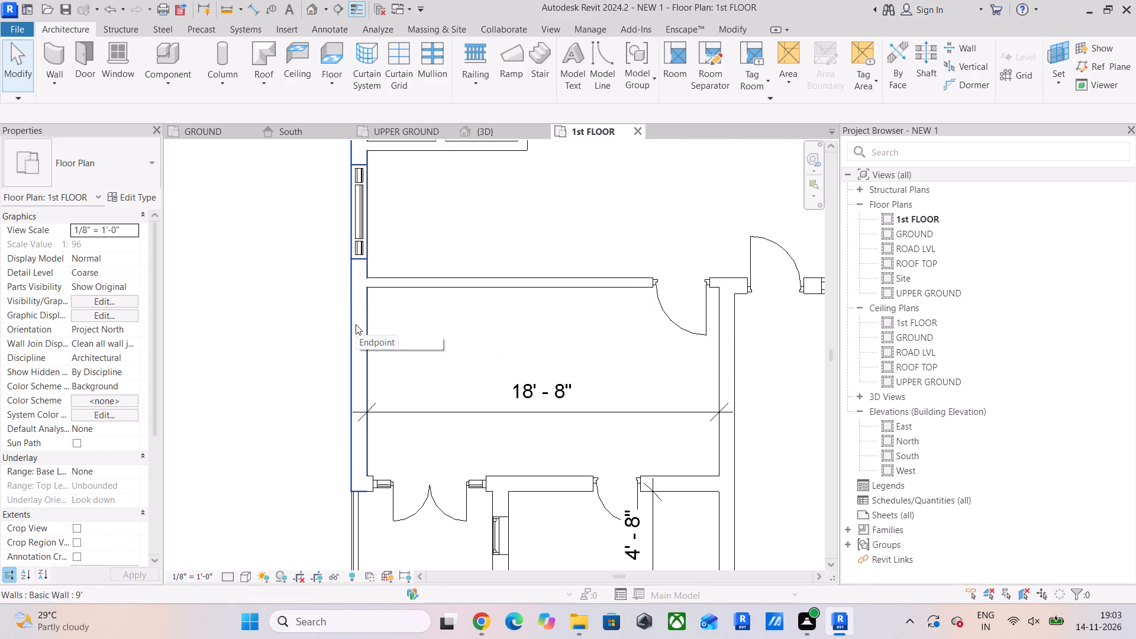
middle_drag(447, 372, 410, 289)
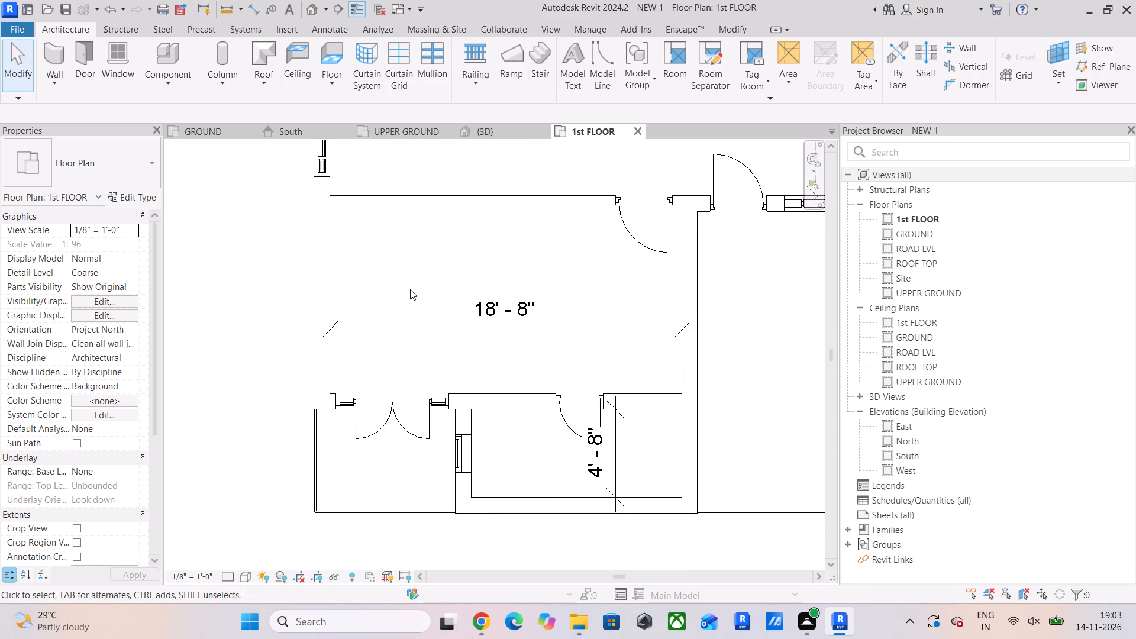
scroll(410, 289, down, 4)
middle_drag(395, 308, 351, 329)
scroll(495, 338, up, 2)
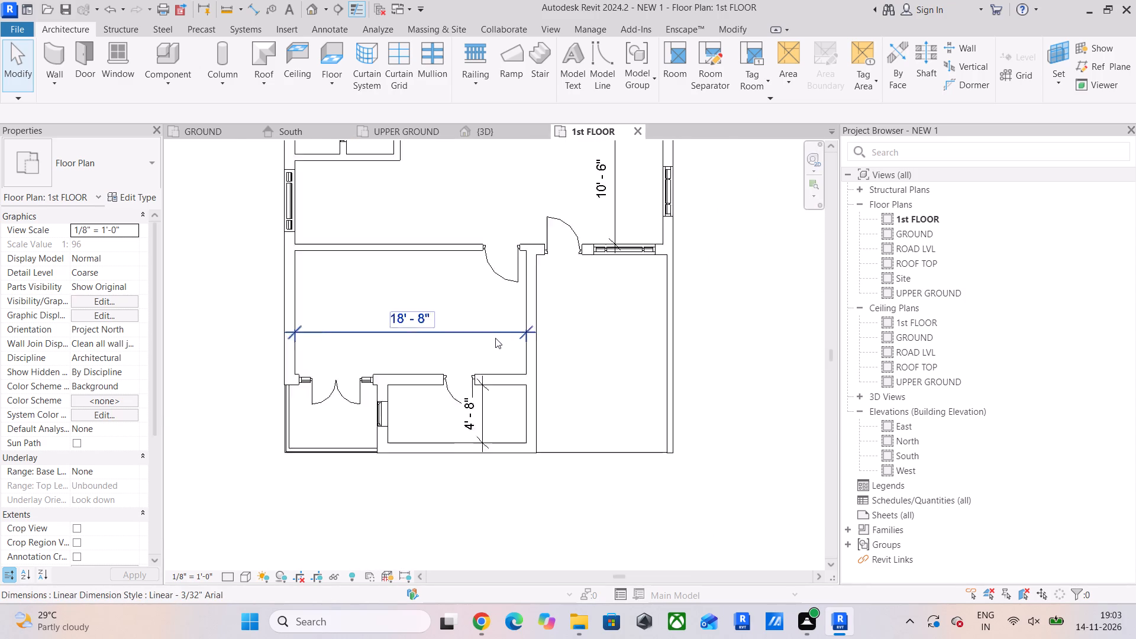
scroll(495, 338, up, 3)
middle_drag(475, 353, 462, 354)
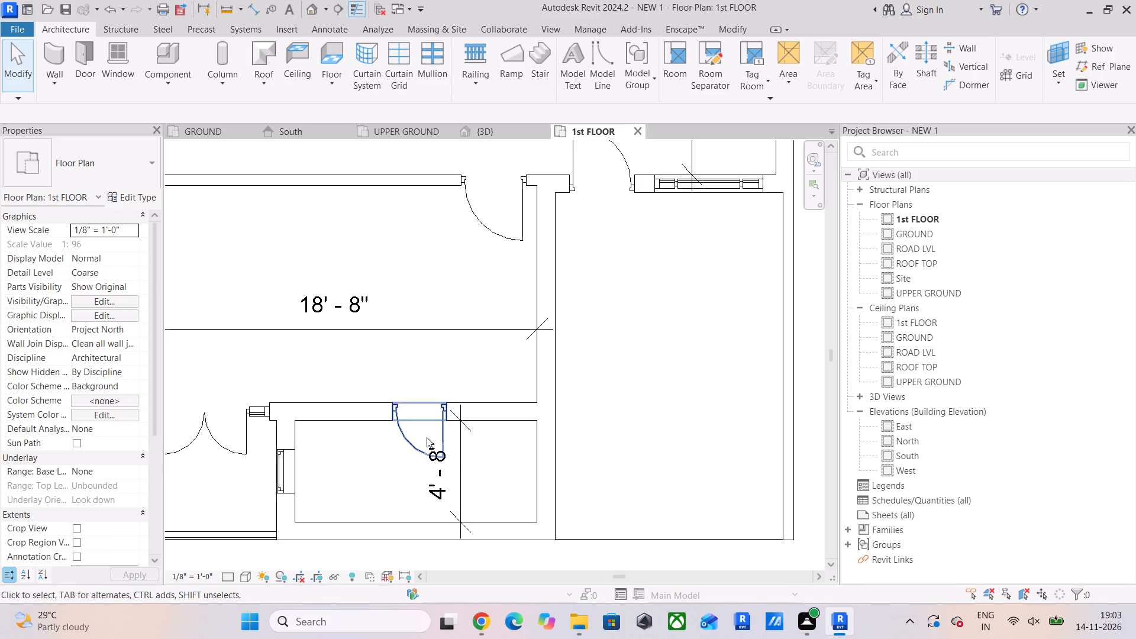
Split the 9' wall at the small front room's inner corner, unjoin the conflicting elements and delete the short leftover piece.
click(427, 437)
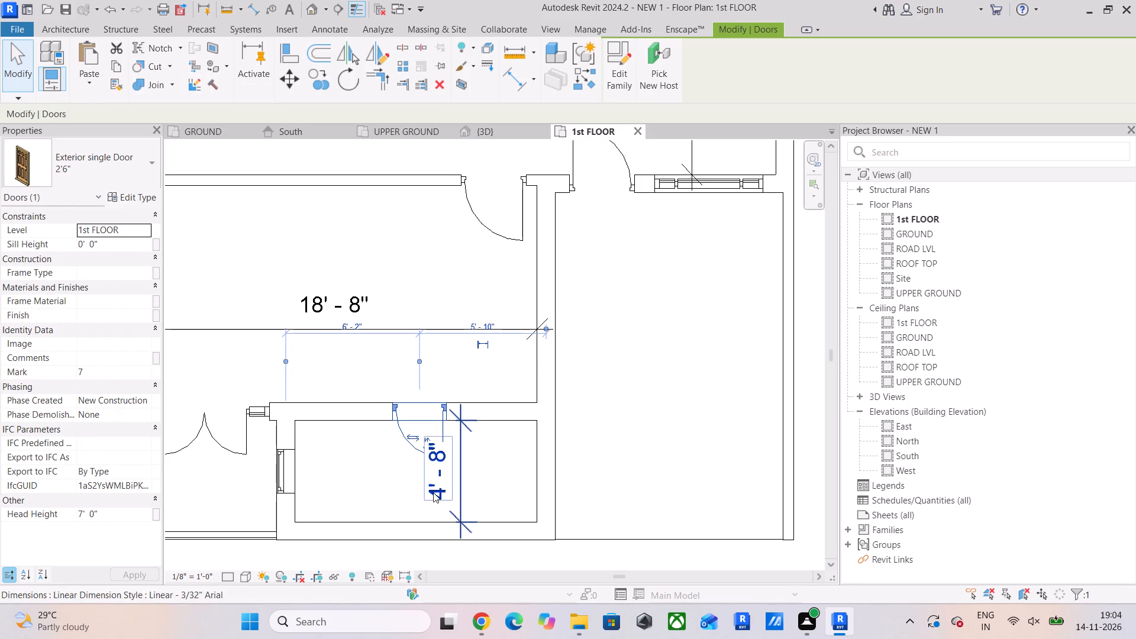
middle_drag(433, 492, 437, 477)
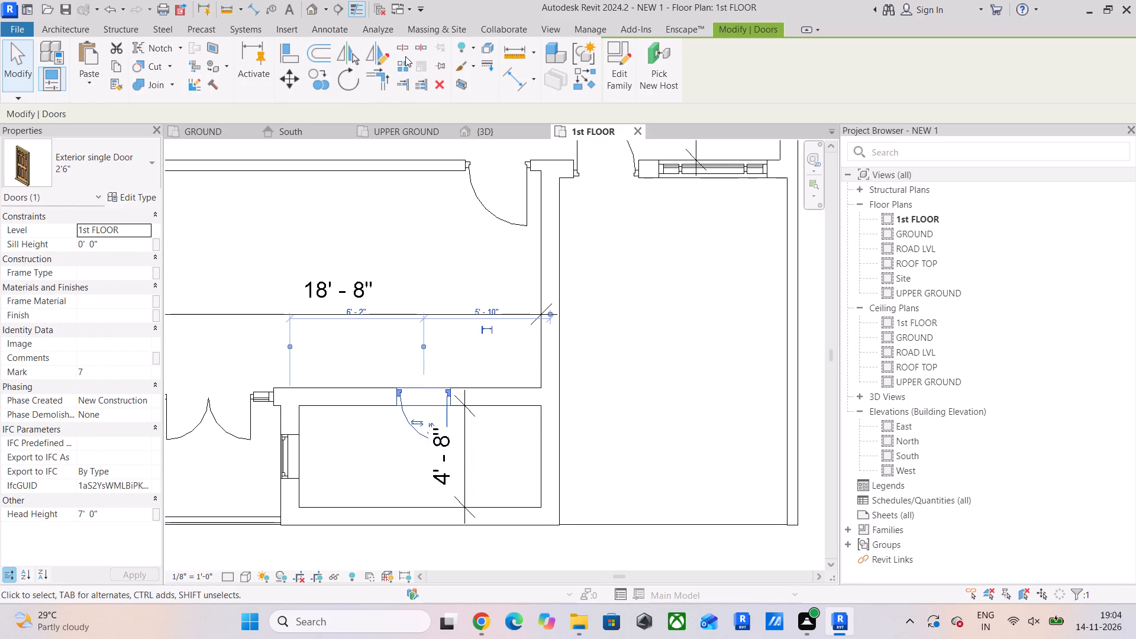
click(406, 48)
scroll(545, 409, up, 5)
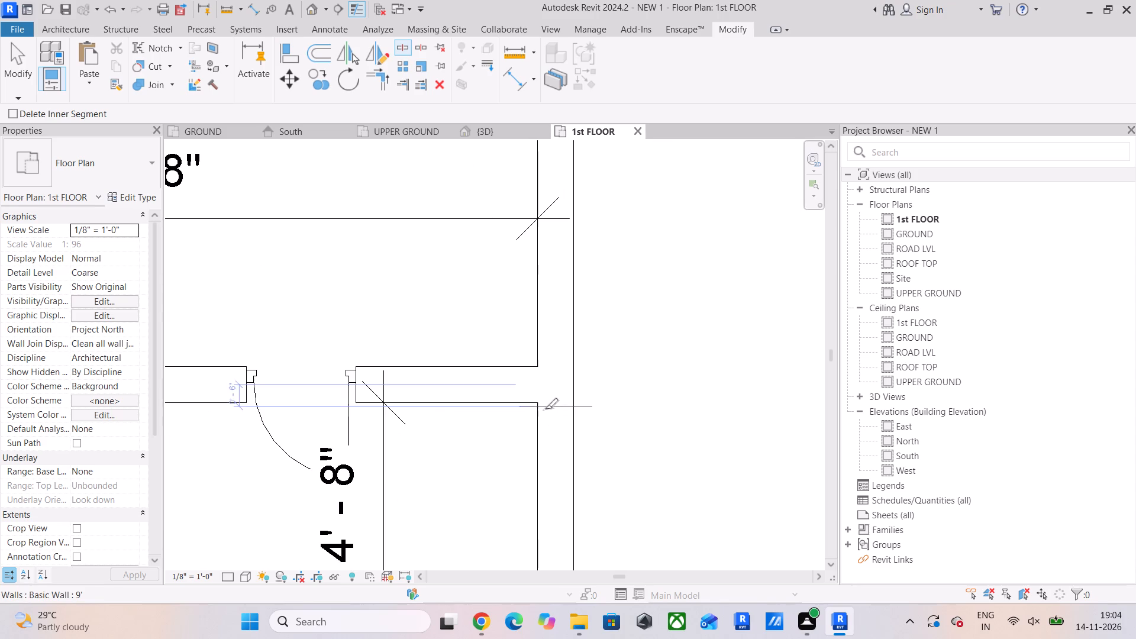
click(559, 404)
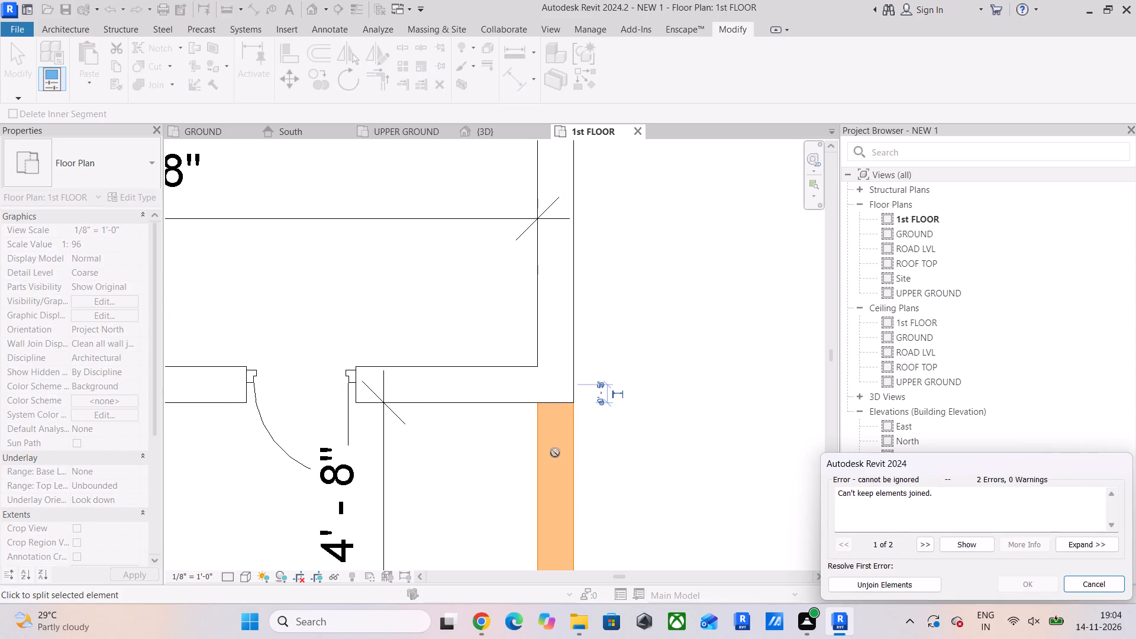
click(859, 582)
key(Escape)
key(Escape)
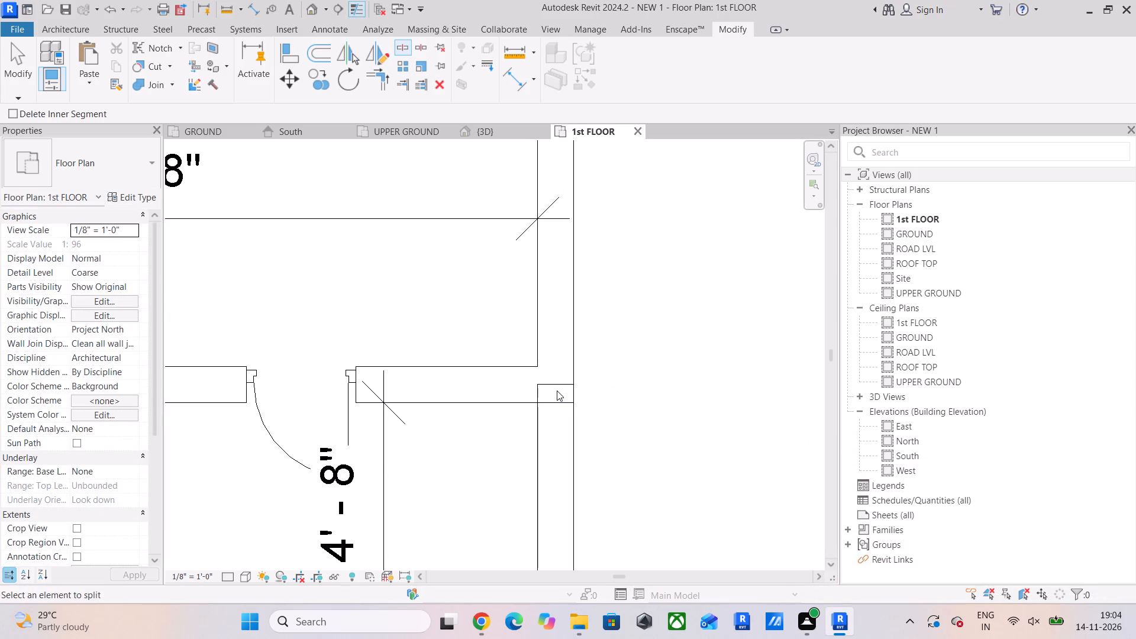
click(560, 388)
key(Delete)
Place an aligned dimension across the inside width of the small front room, between its two side walls.
scroll(560, 386, down, 4)
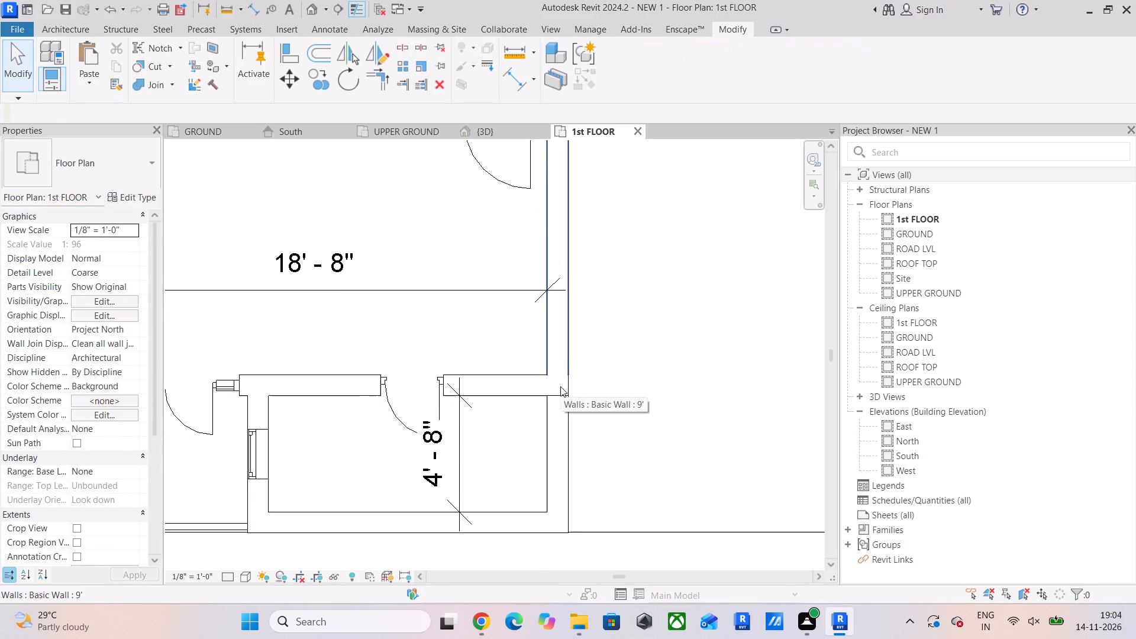
scroll(560, 386, down, 4)
click(557, 417)
click(507, 69)
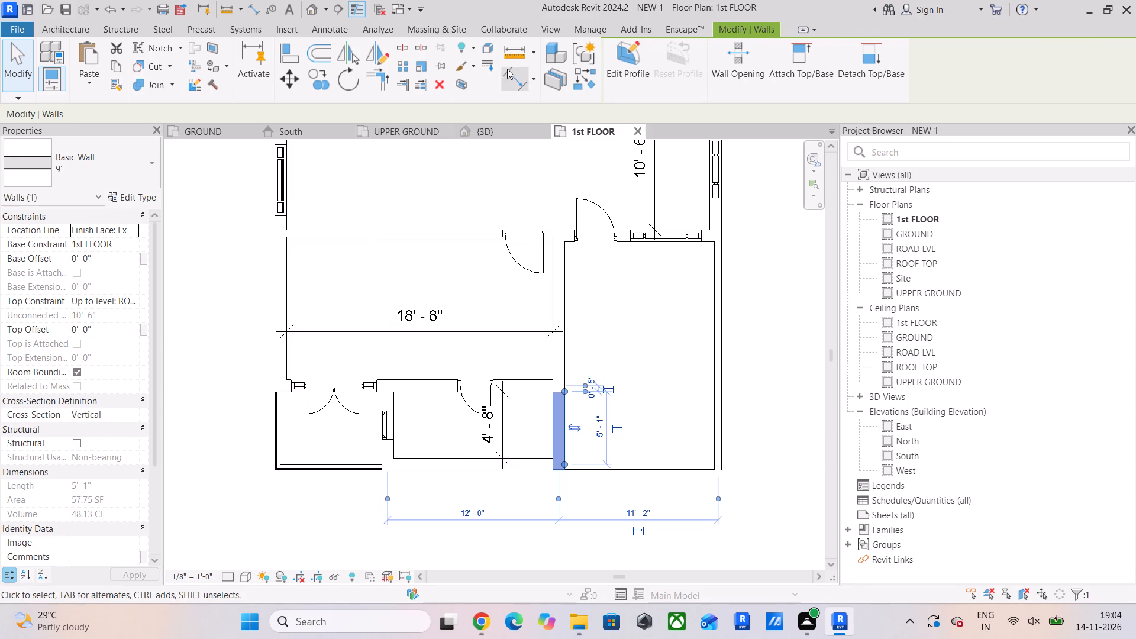
click(396, 447)
click(549, 440)
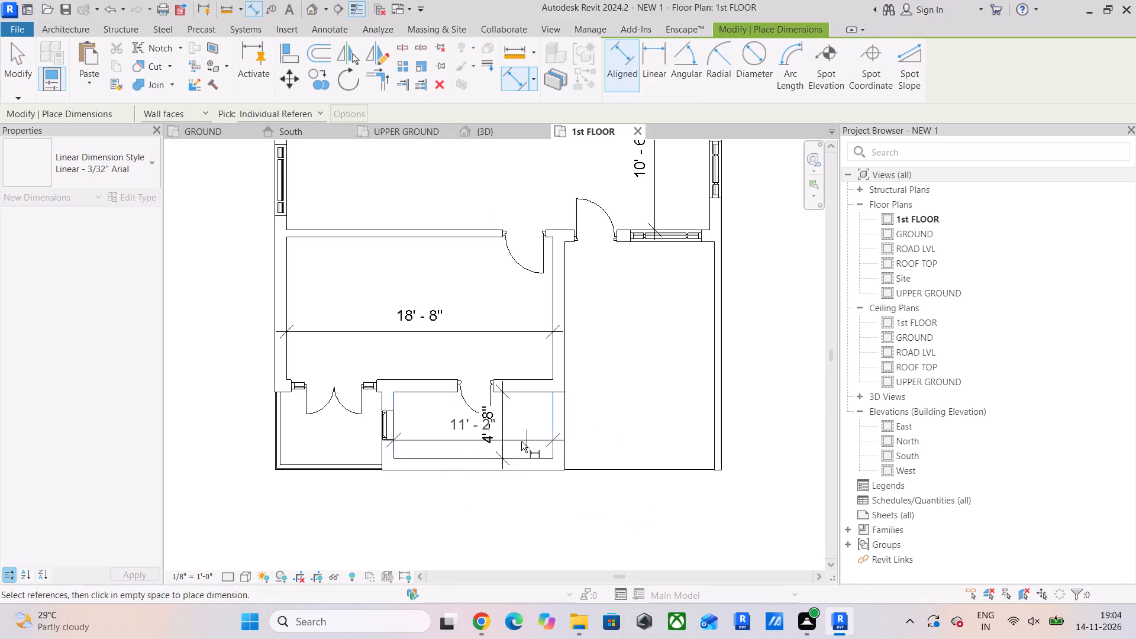
click(450, 447)
key(Escape)
key(Escape)
key(Escape)
Move the small front room's split-off side wall by setting the room's inside width to 7'-4".
click(560, 419)
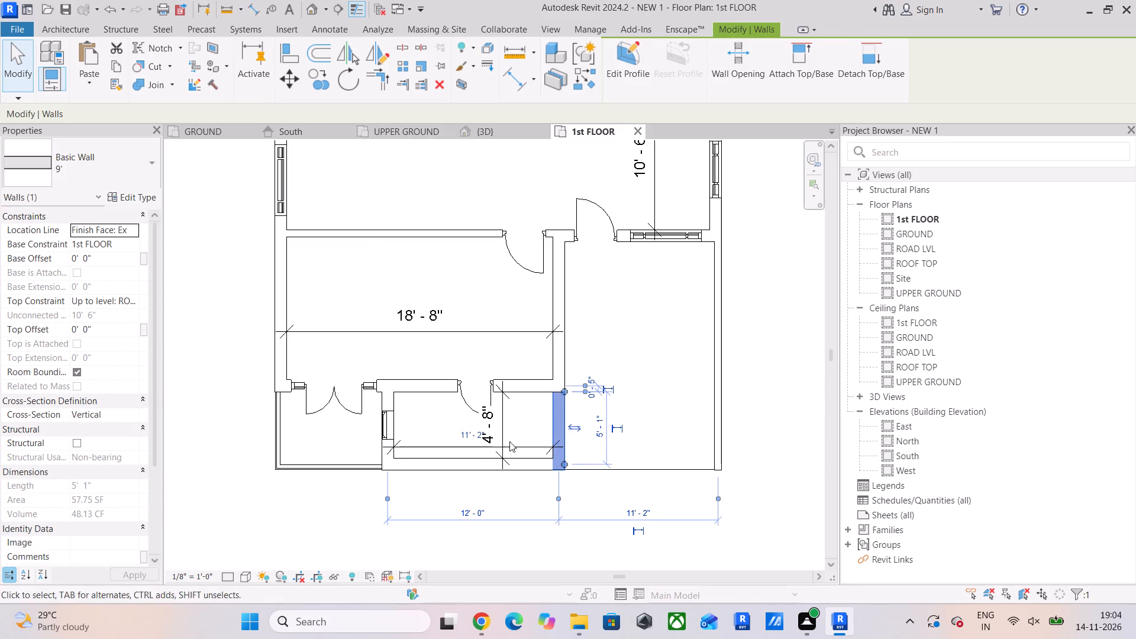
click(471, 435)
text(7')
text(4")
key(Return)
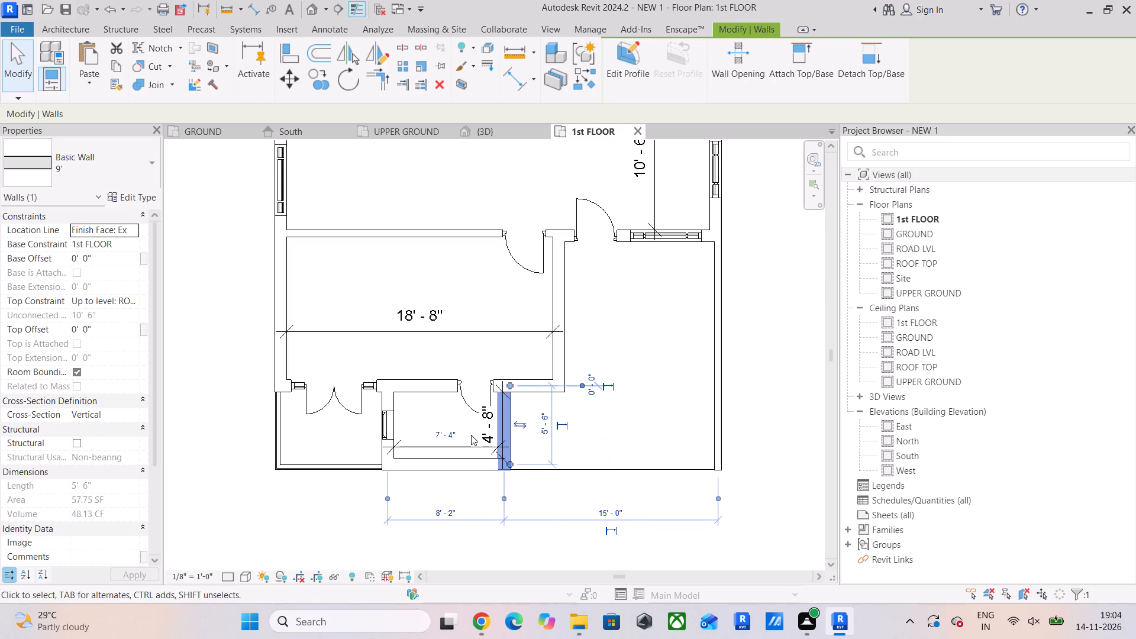
click(624, 433)
Examine the 1st FLOOR plan around the narrowed front room and its door, and the overall layout.
scroll(494, 402, up, 3)
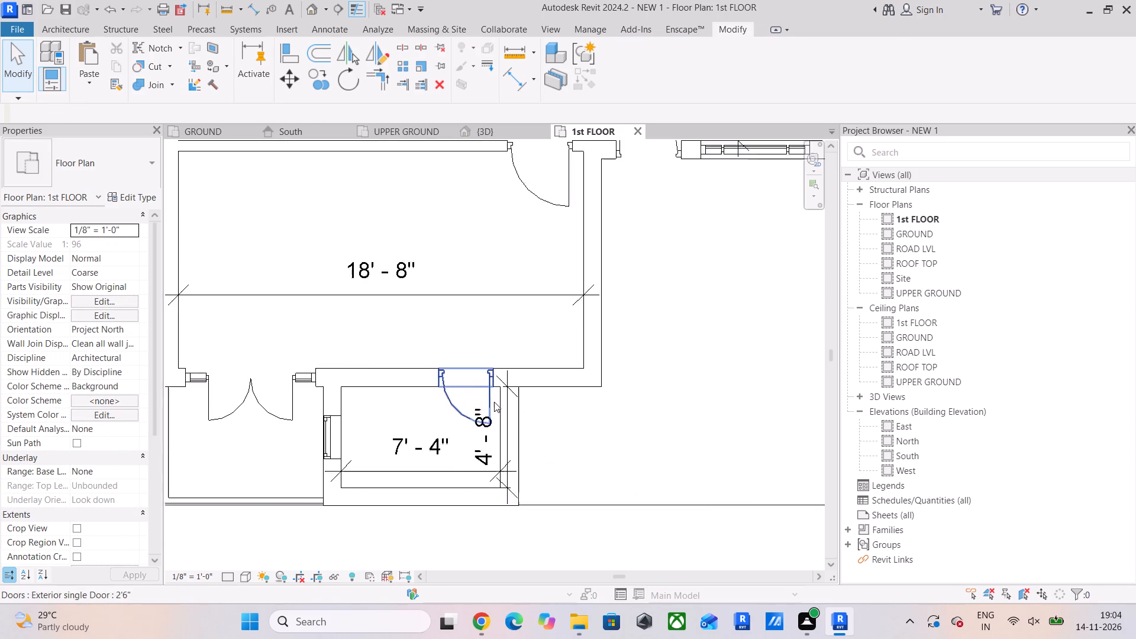
scroll(494, 402, up, 2)
key(Escape)
key(Escape)
scroll(635, 438, down, 5)
middle_drag(607, 446, 537, 448)
scroll(537, 449, down, 2)
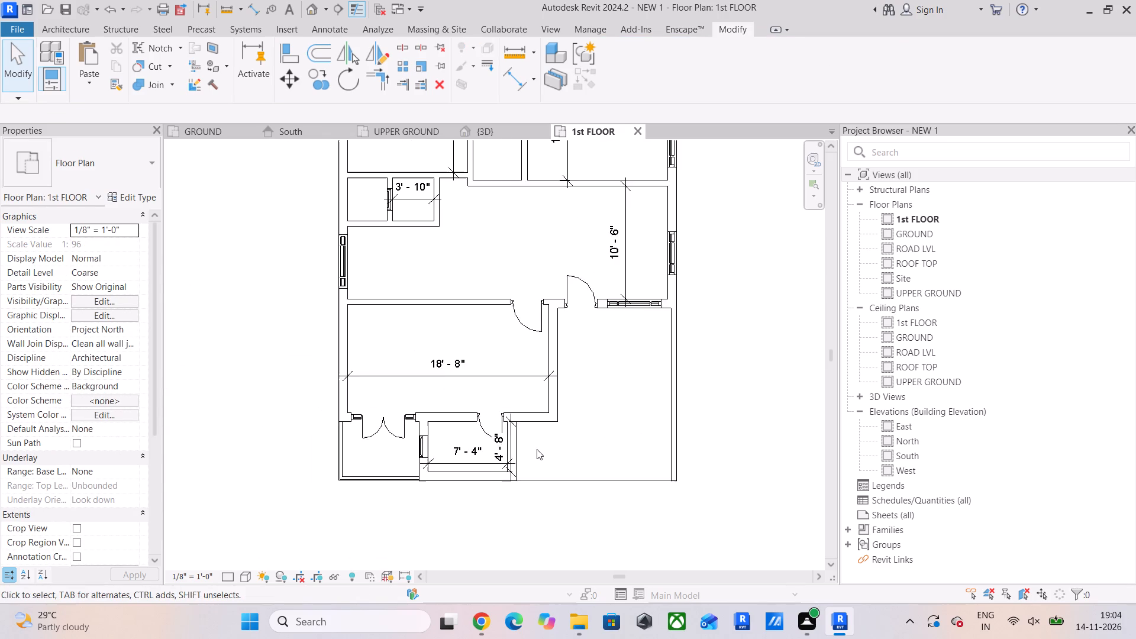
middle_drag(537, 449, 506, 469)
scroll(506, 469, down, 3)
middle_drag(506, 469, 467, 458)
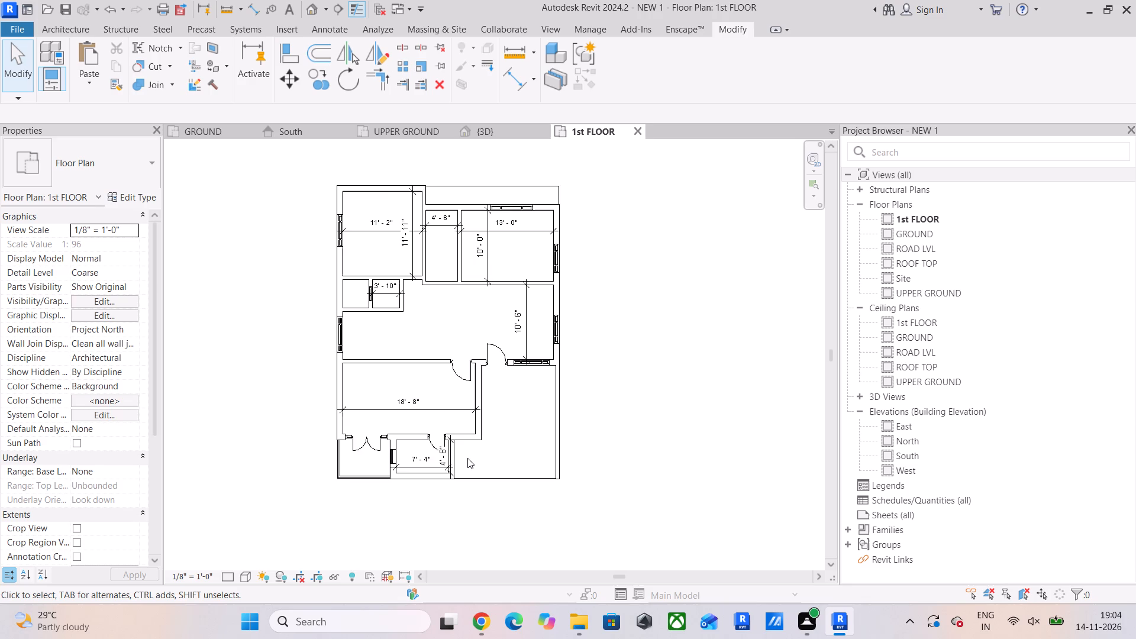
scroll(467, 458, up, 5)
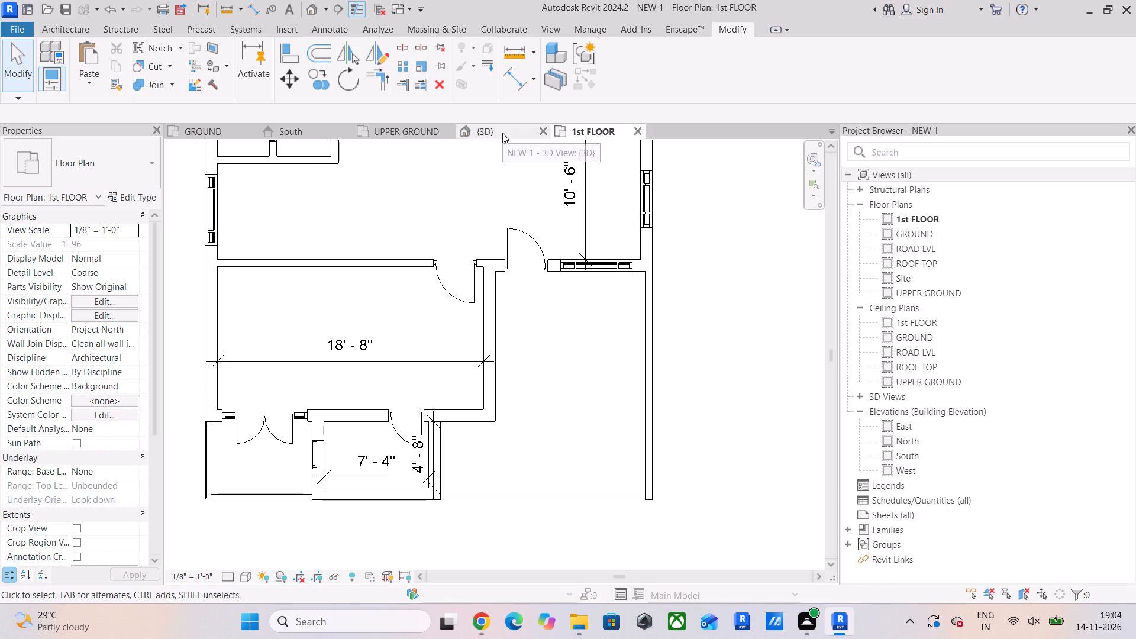
middle_drag(446, 212, 476, 256)
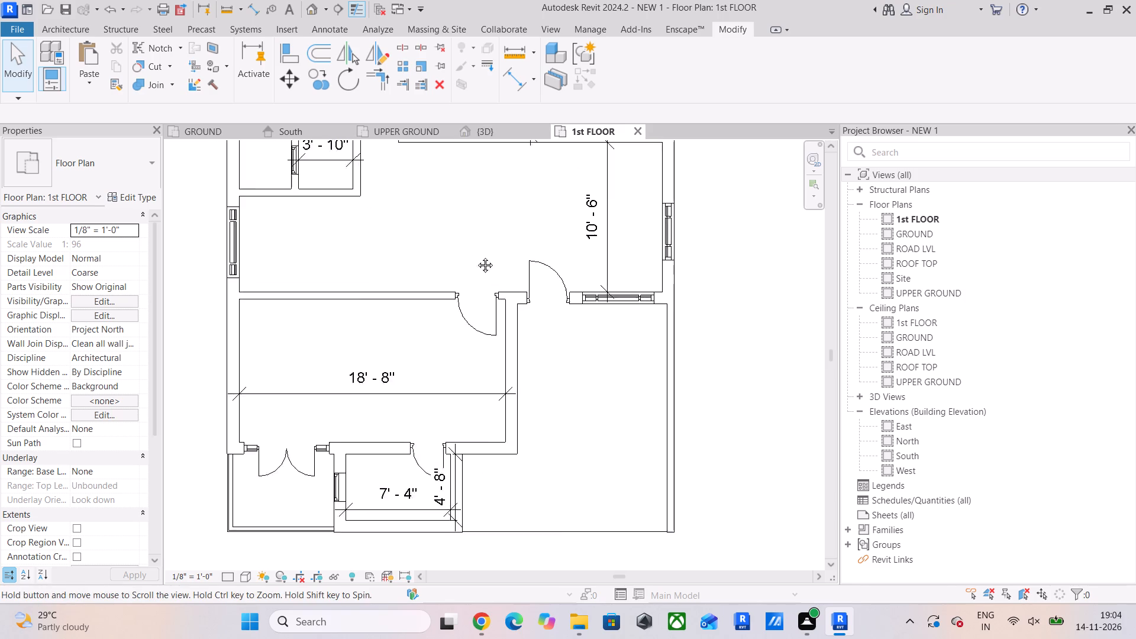
middle_drag(476, 256, 491, 275)
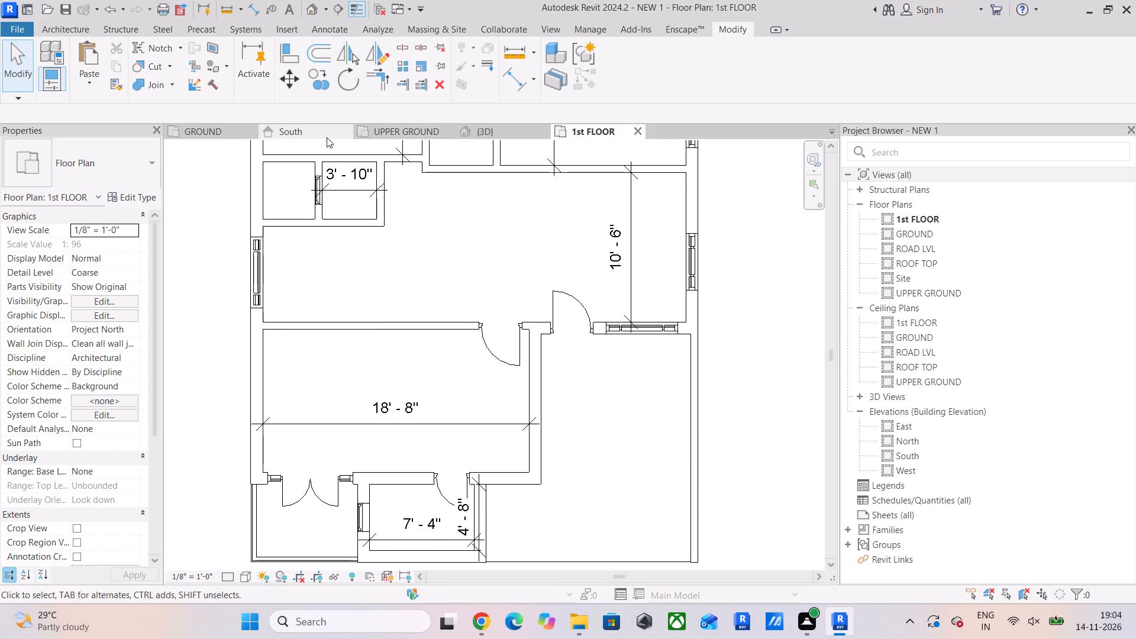
On the GROUND floor plan, sketch a rectangular shaft opening boundary around the staircase, from the outer wall to the stair's open end.
click(215, 126)
scroll(308, 247, down, 4)
middle_drag(315, 250, 369, 297)
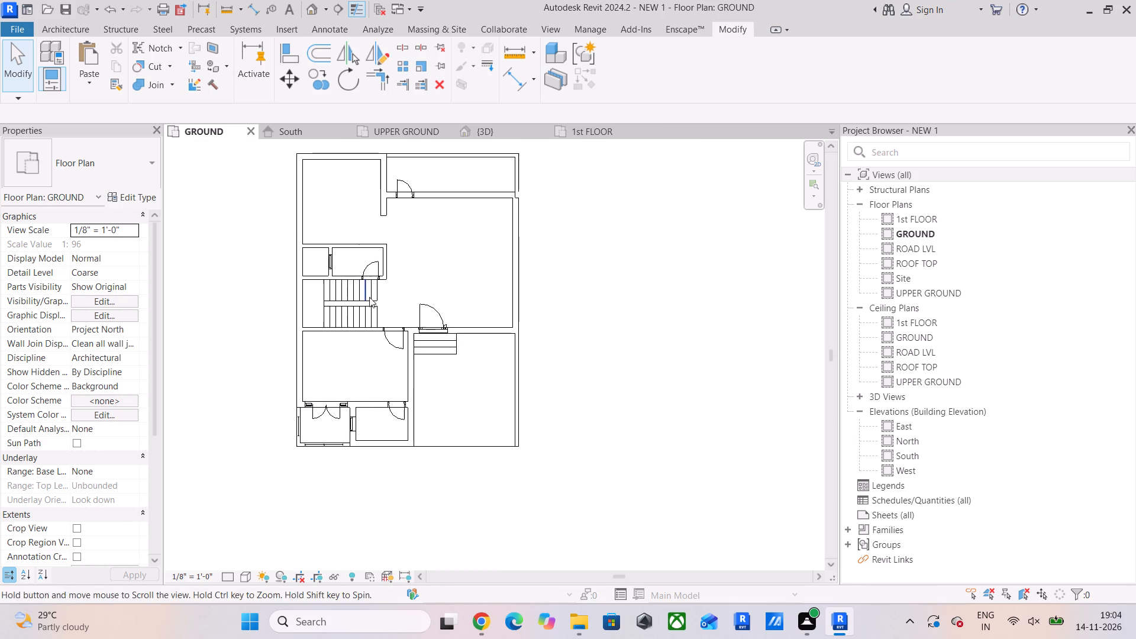
middle_drag(369, 297, 367, 297)
click(60, 26)
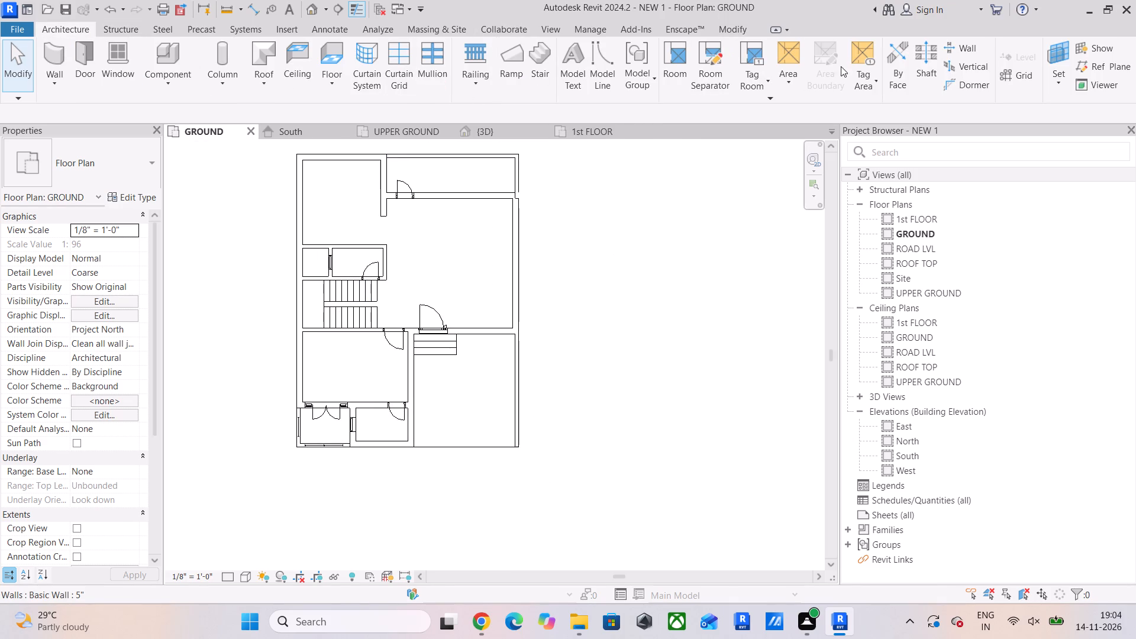
click(925, 72)
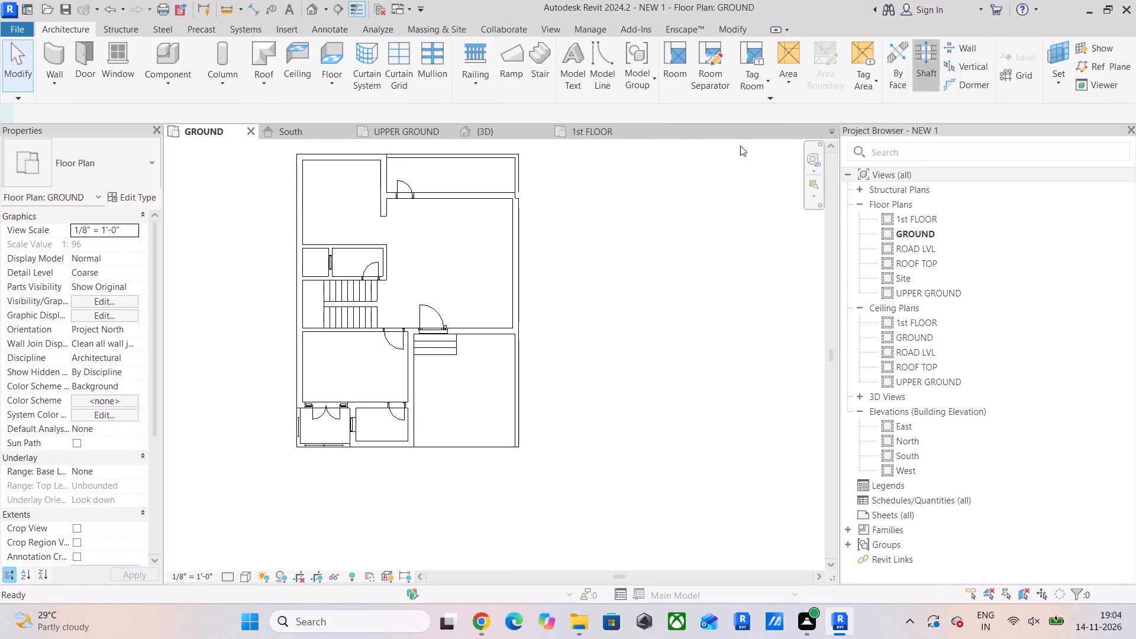
scroll(271, 264, up, 5)
click(744, 44)
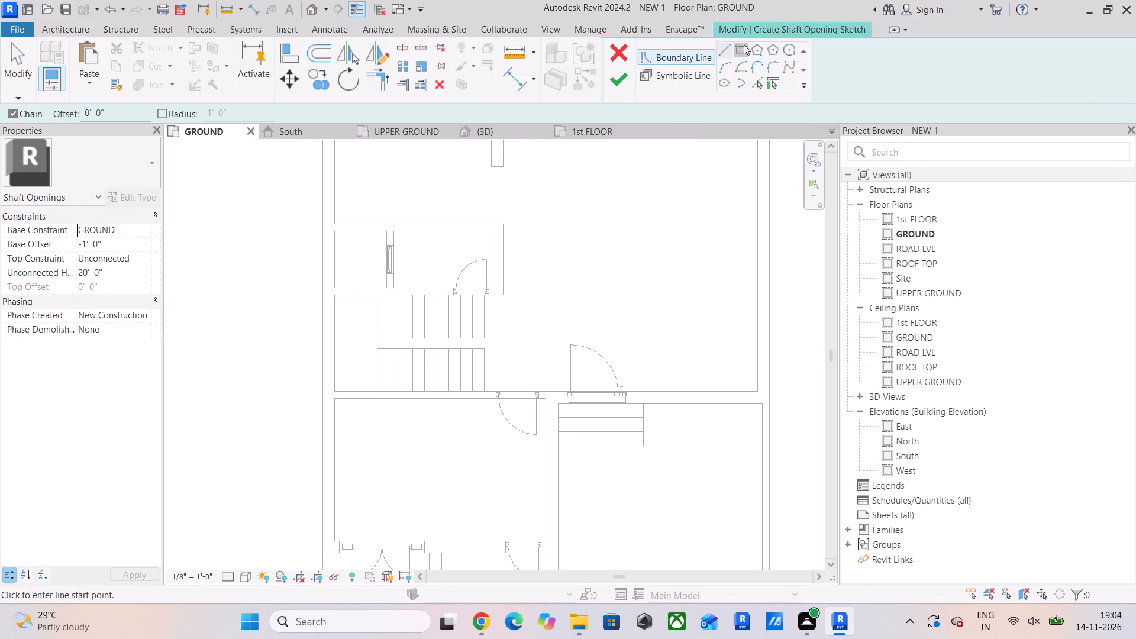
scroll(405, 282, up, 6)
click(262, 327)
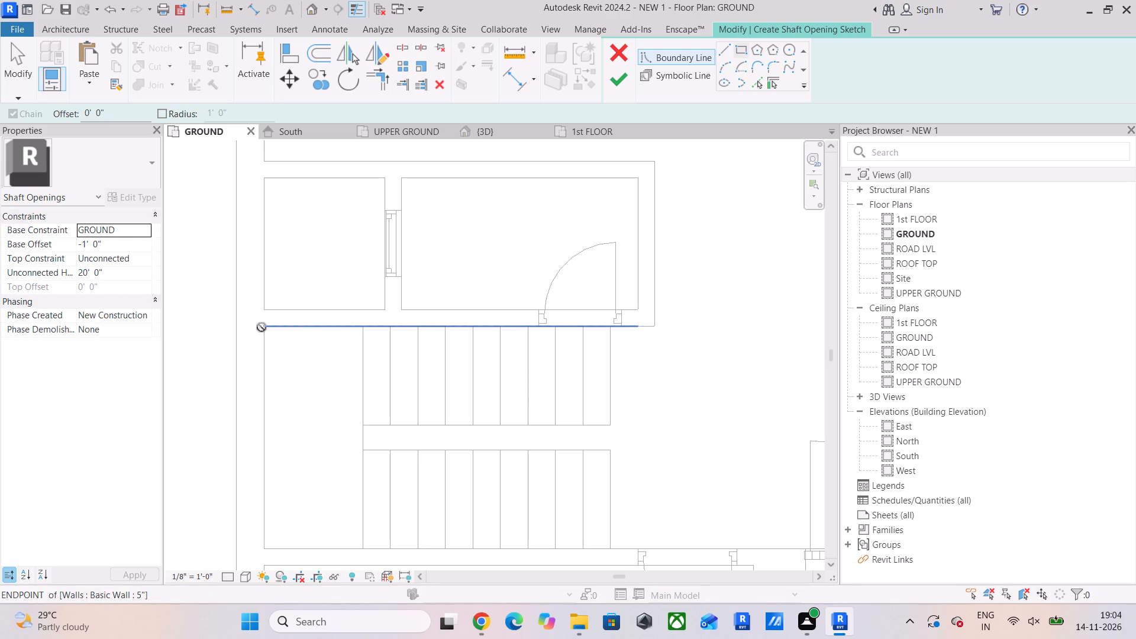
scroll(435, 395, down, 3)
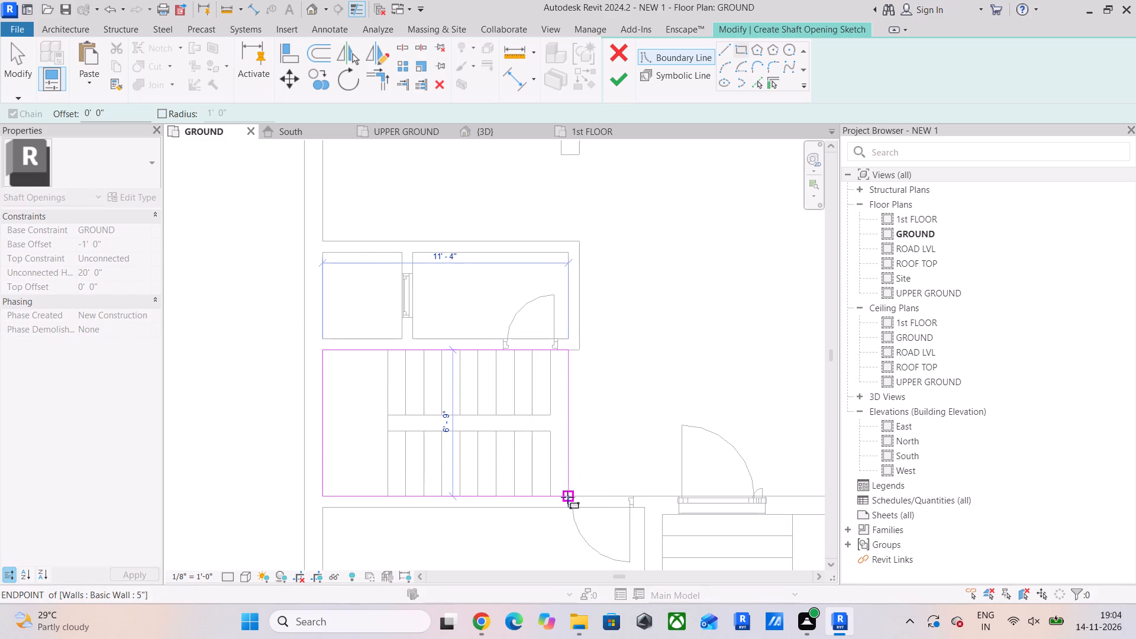
click(555, 498)
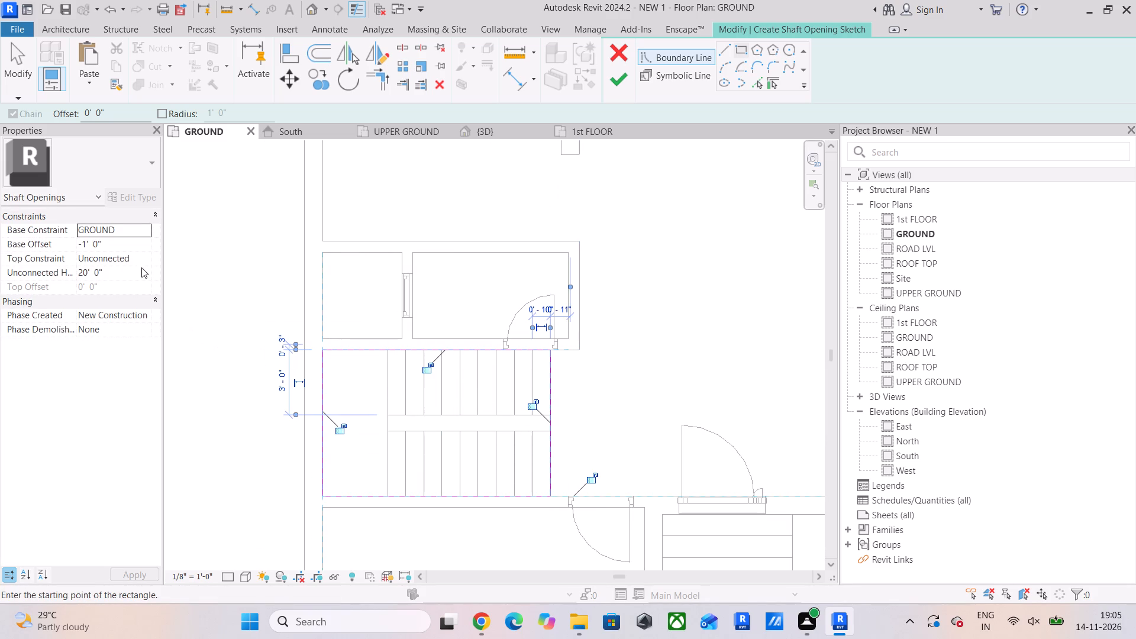
Set the shaft opening's base offset to 2'-0".
click(125, 244)
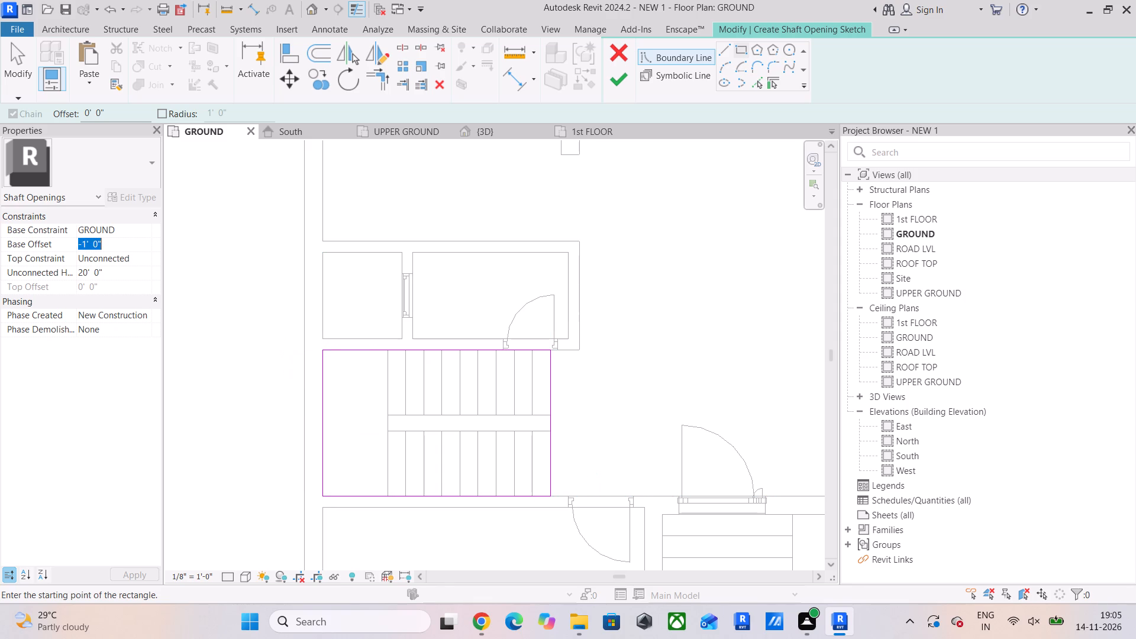
text(2')
key(Return)
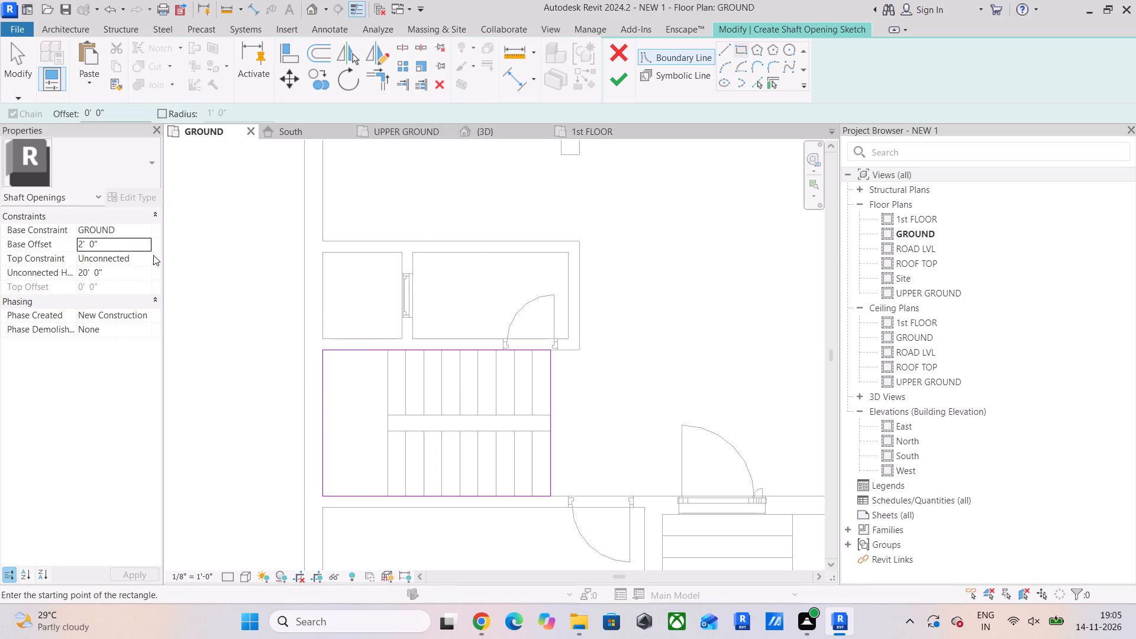
Finish the staircase shaft opening sketch while viewing the house in 3D.
scroll(188, 272, down, 6)
click(491, 131)
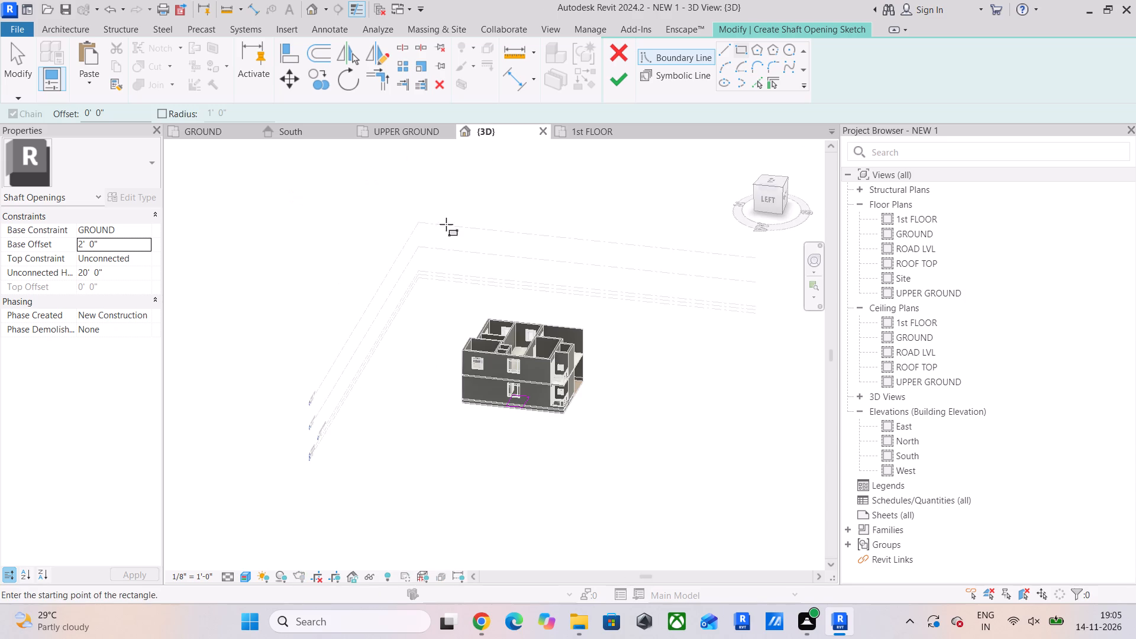
shift+middle_drag(558, 335, 640, 334)
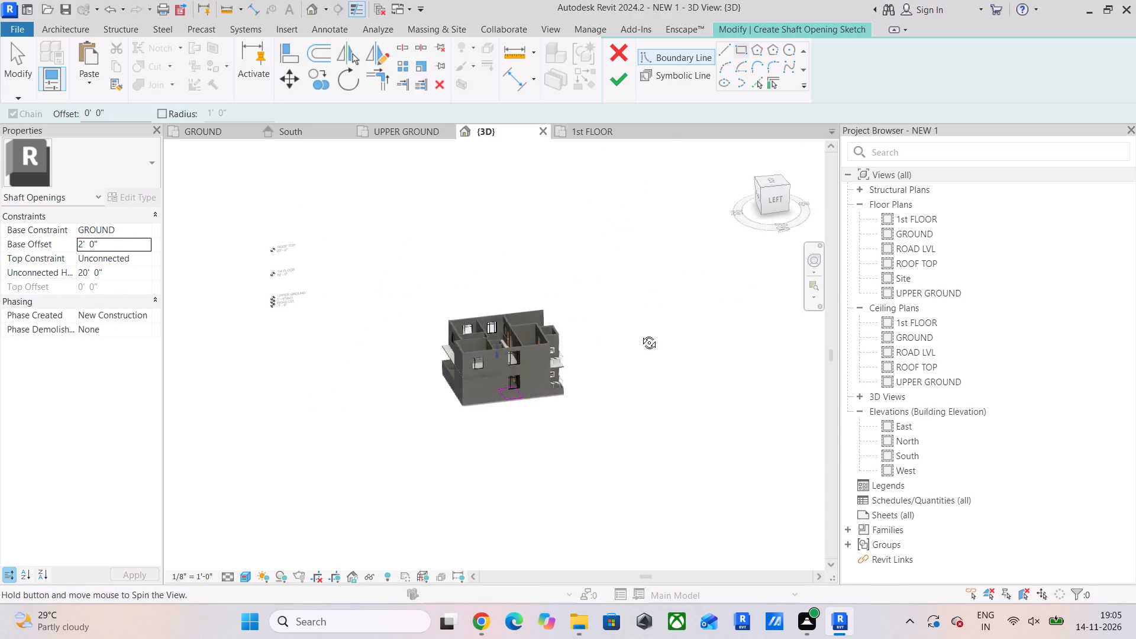
shift+middle_drag(640, 334, 783, 291)
scroll(516, 350, up, 6)
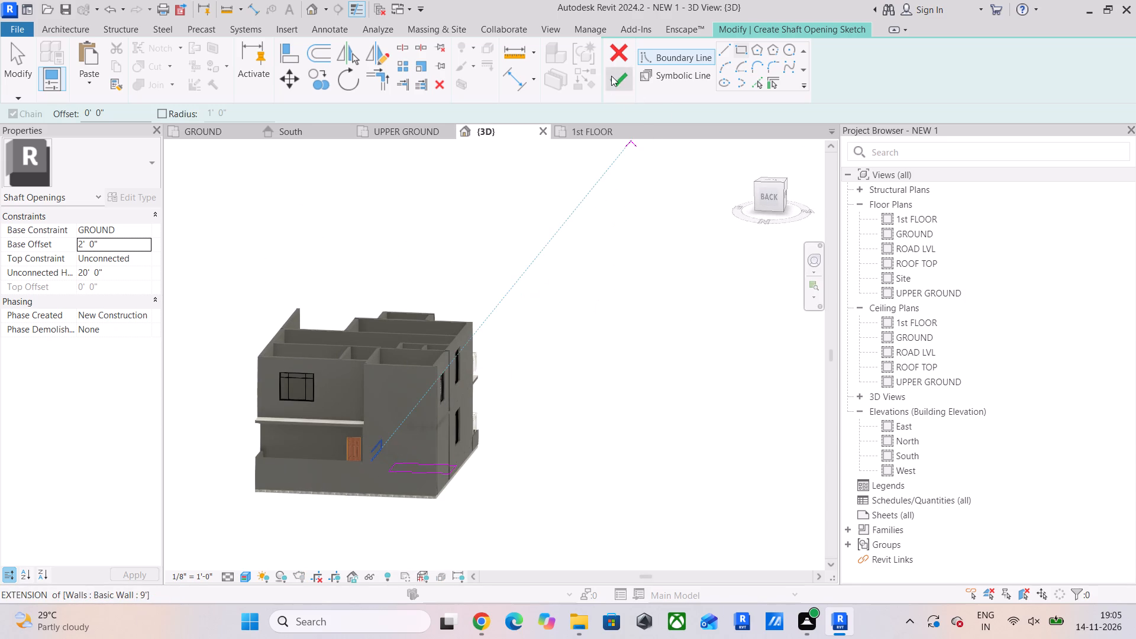
click(611, 75)
In the 3D view, lower the top face of the staircase shaft opening below the upper storey's wall tops.
shift+middle_drag(382, 336, 659, 380)
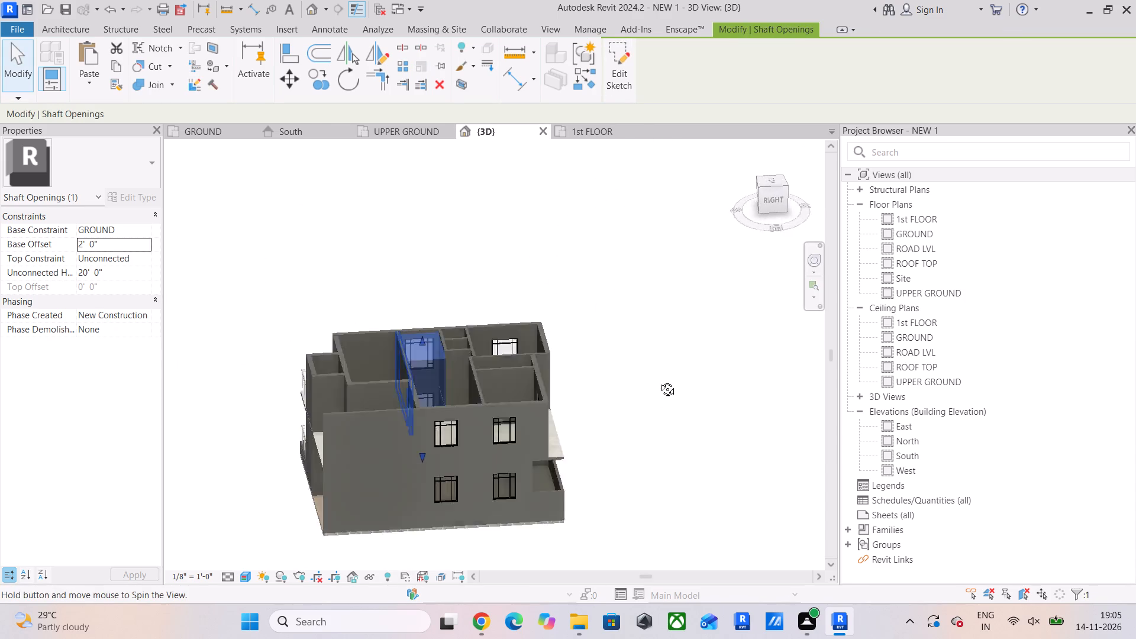
shift+middle_drag(659, 380, 678, 376)
scroll(437, 342, up, 12)
shift+middle_drag(404, 352, 395, 364)
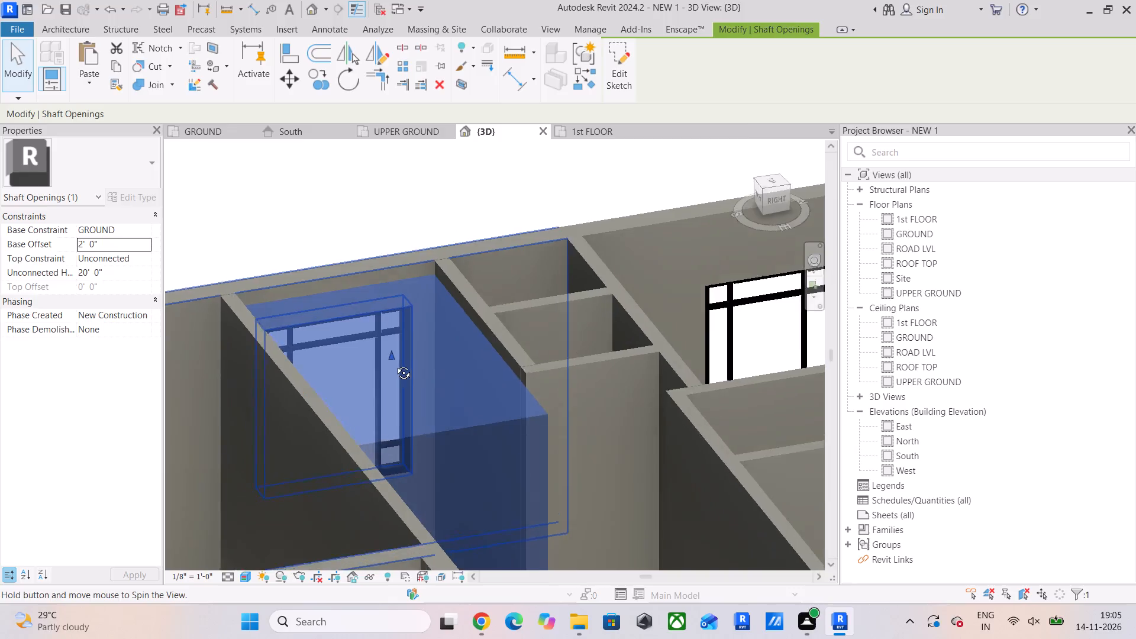
shift+middle_drag(395, 364, 392, 366)
drag(391, 359, 396, 445)
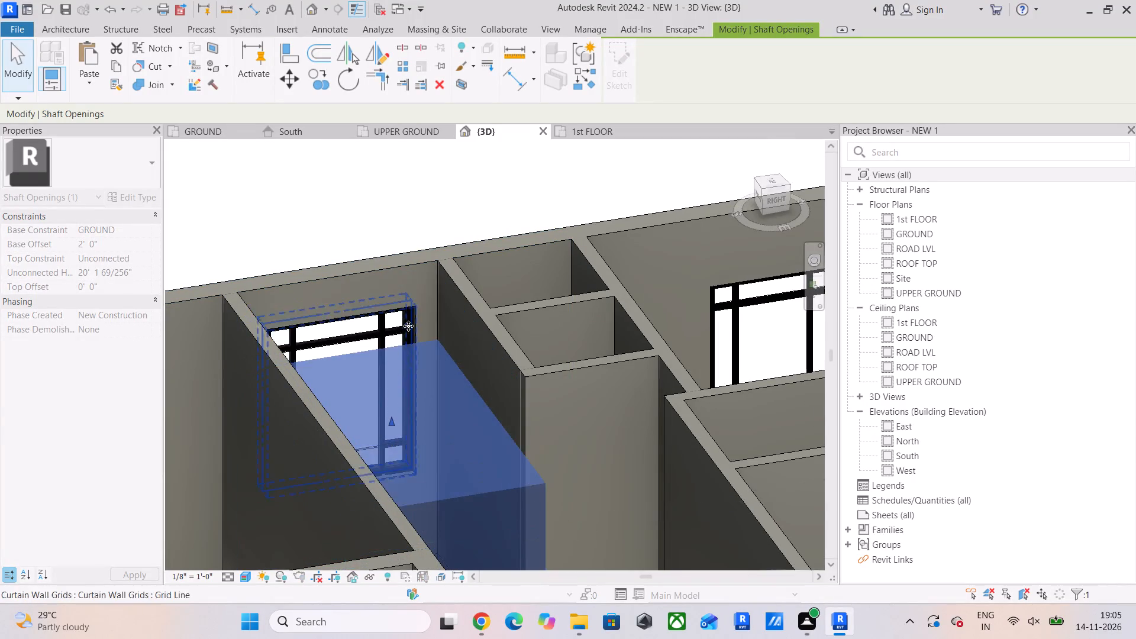
scroll(406, 301, down, 5)
click(398, 218)
Temporarily hide all upper-storey elements in the 3D view to inspect the shaft cut in the slab below.
scroll(398, 218, down, 5)
scroll(372, 408, down, 5)
shift+middle_drag(372, 406, 534, 318)
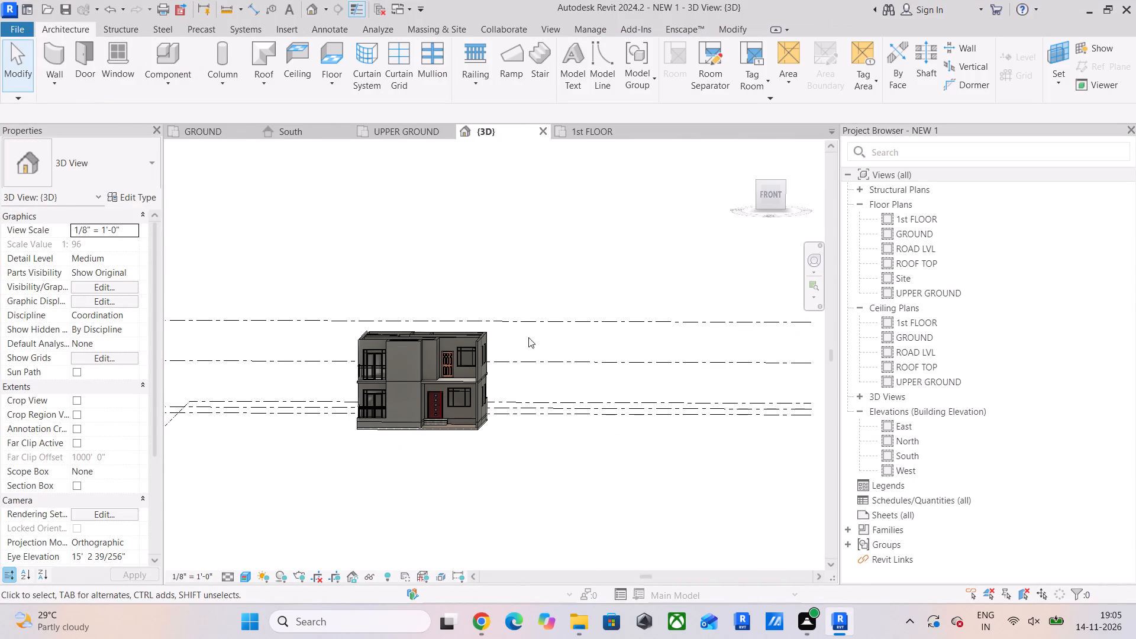
drag(525, 338, 318, 350)
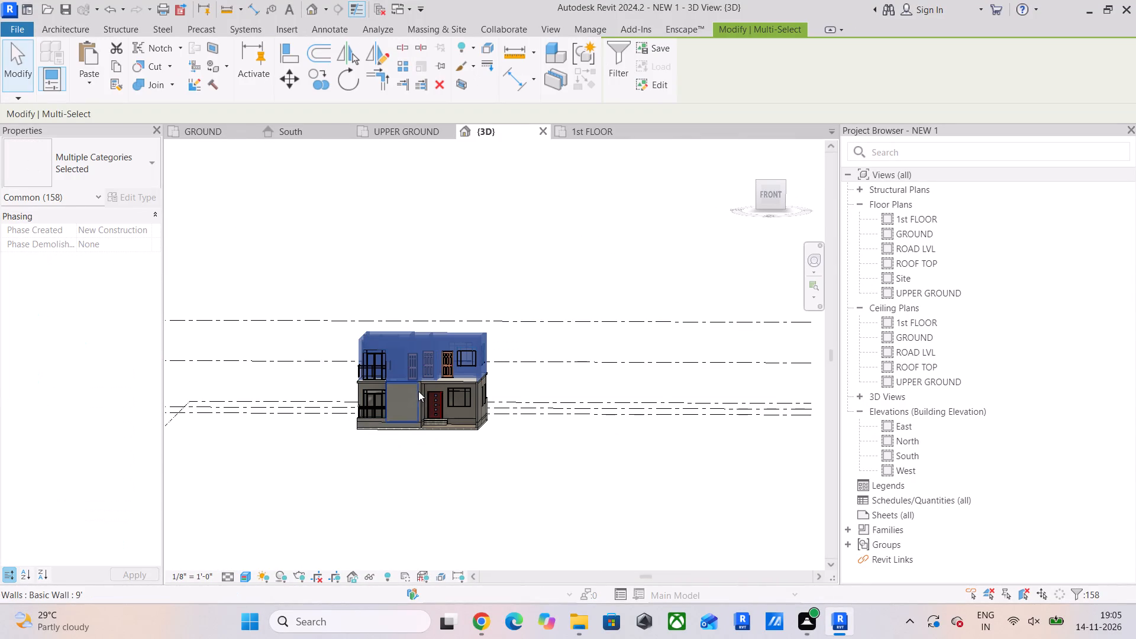
scroll(377, 359, up, 5)
click(774, 196)
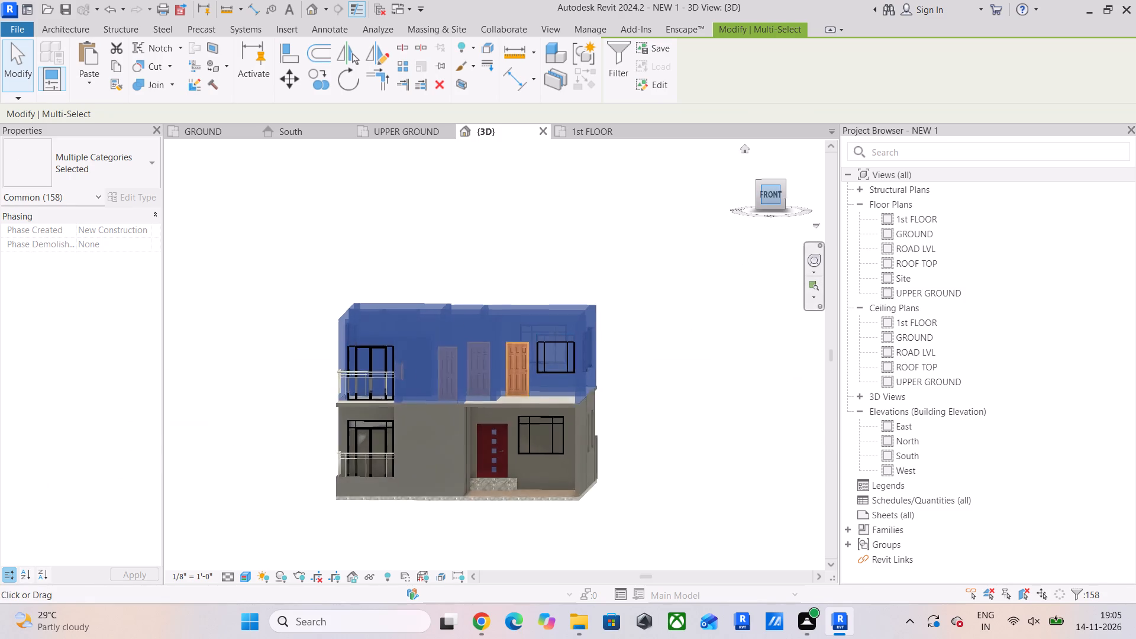
drag(678, 299, 333, 324)
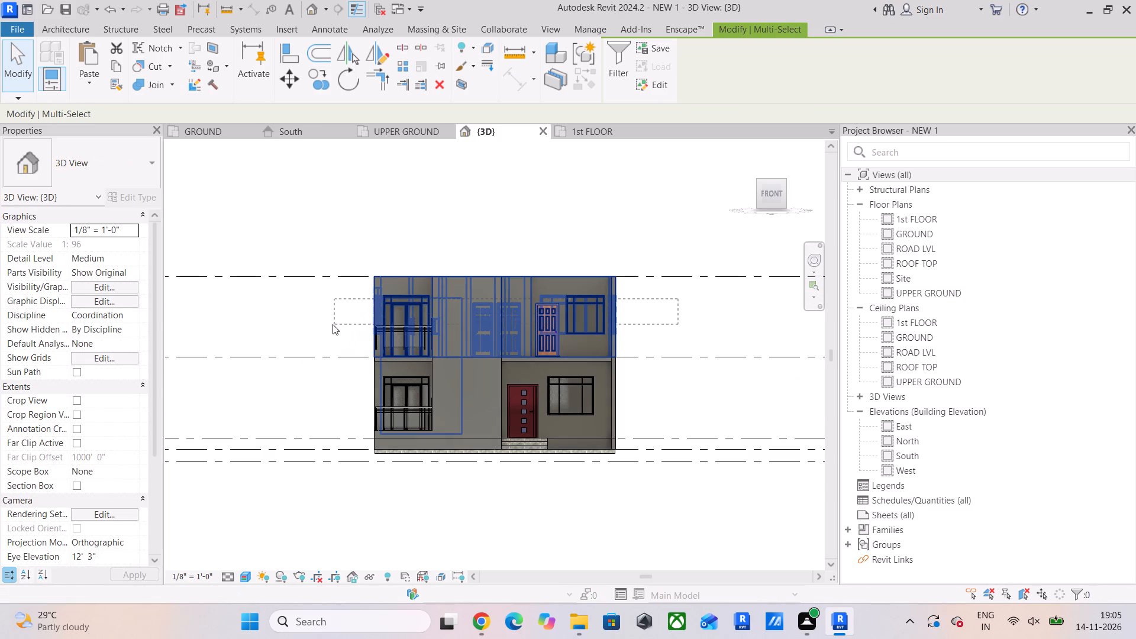
drag(333, 324, 321, 336)
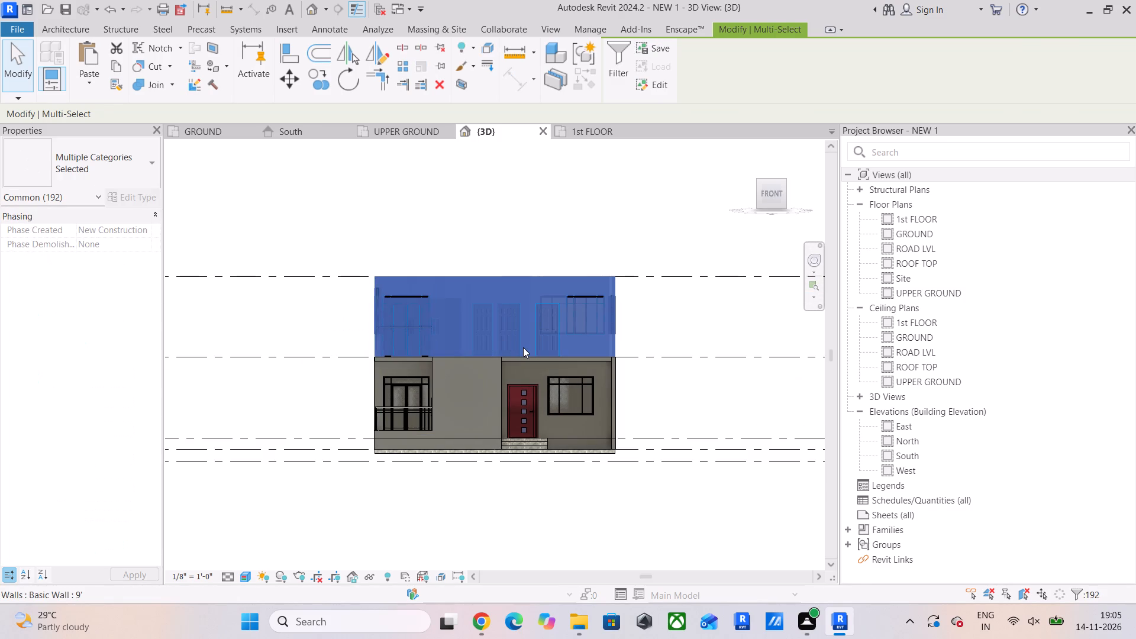
text(HH)
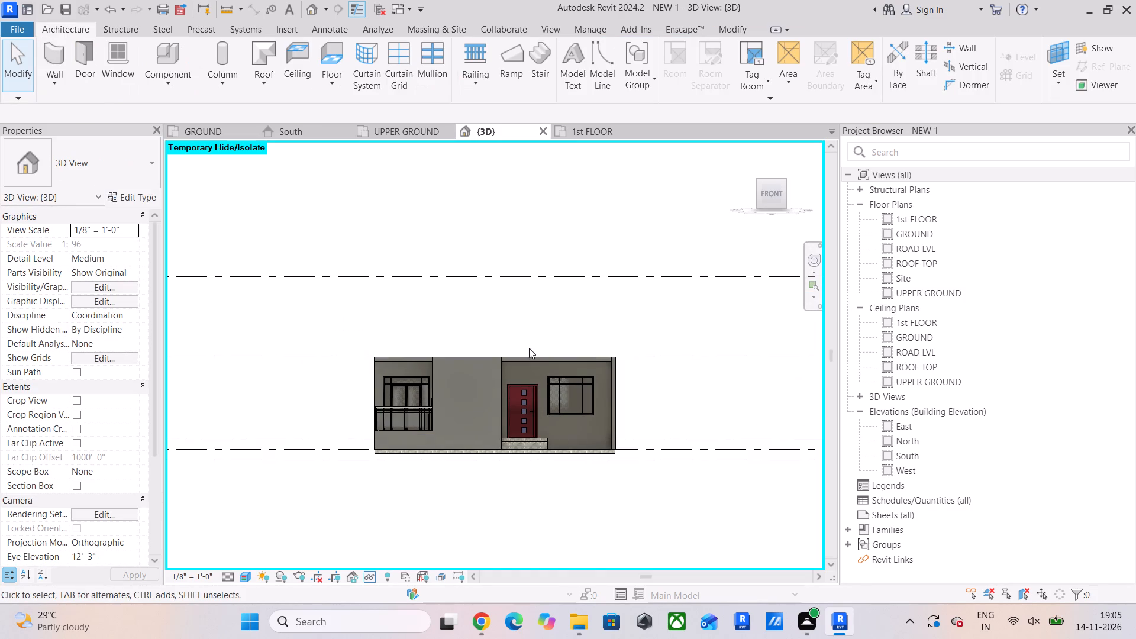
shift+middle_drag(528, 348, 566, 429)
scroll(379, 358, up, 5)
middle_drag(407, 380, 402, 362)
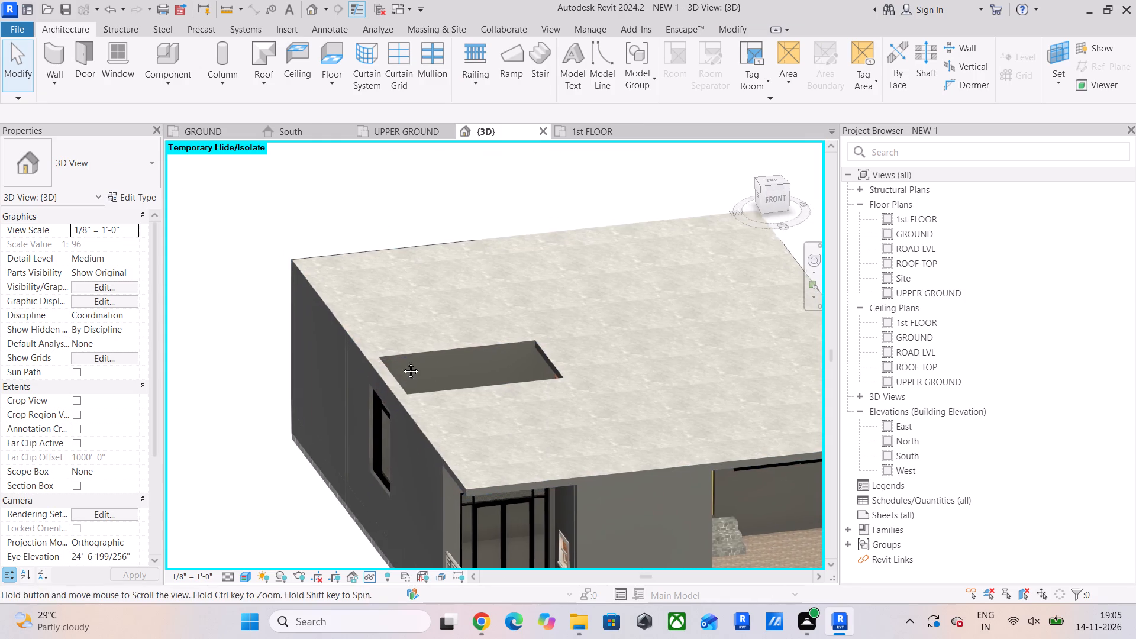
middle_drag(402, 362, 400, 356)
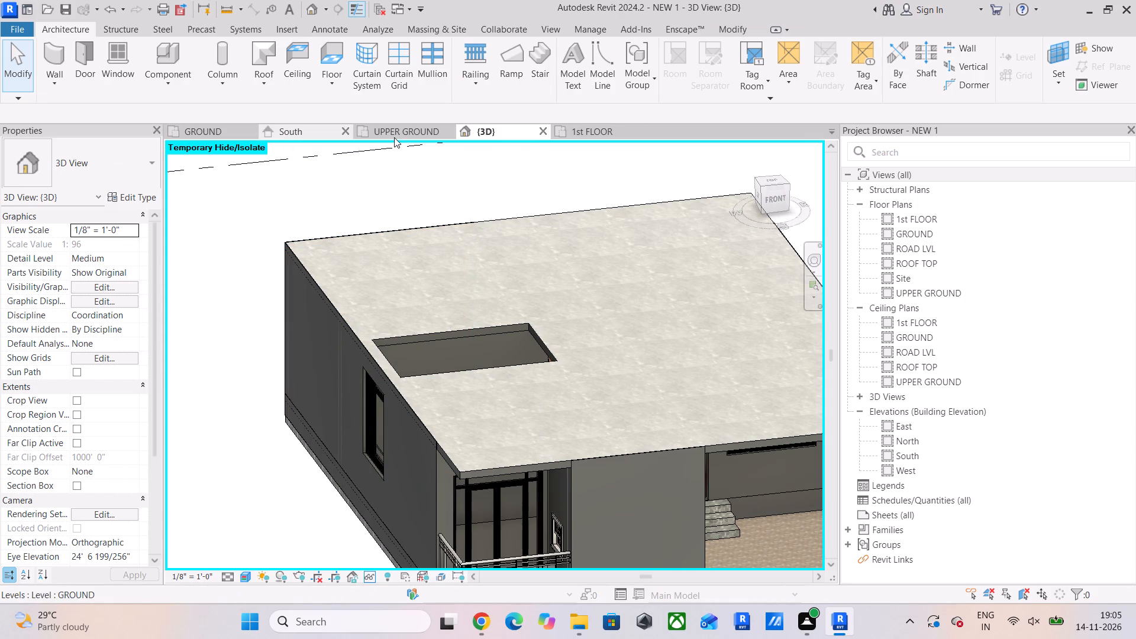
Copy the staircase linework from the GROUND floor plan and paste it aligned into the UPPER GROUND floor plan.
click(395, 137)
scroll(395, 137, down, 5)
middle_drag(388, 186, 430, 246)
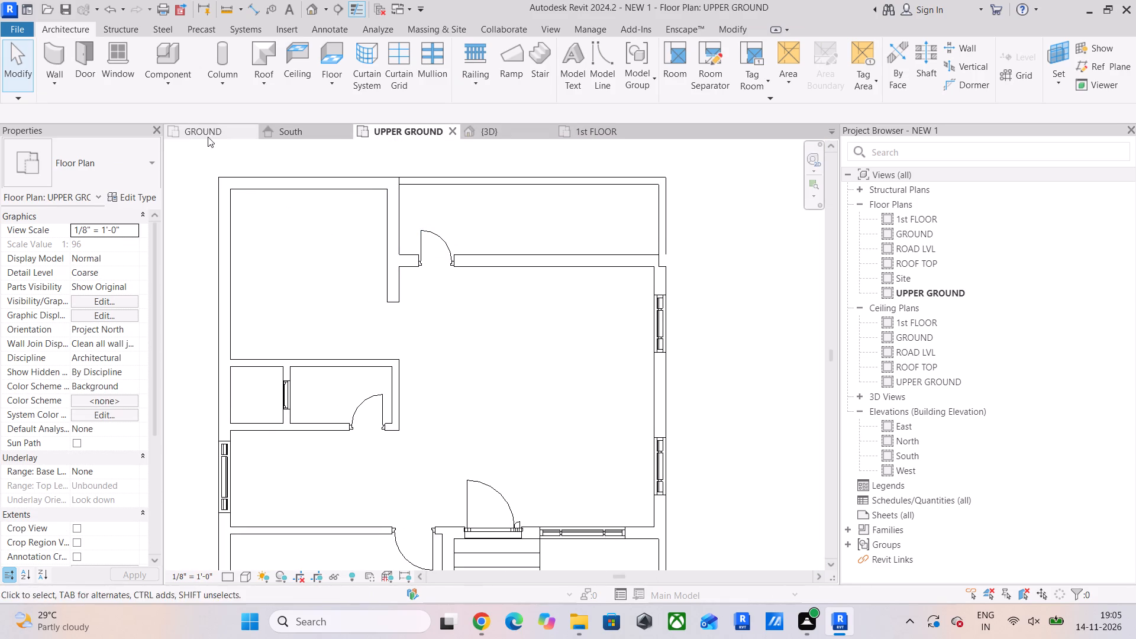
click(207, 131)
scroll(350, 333, up, 4)
drag(370, 318, 253, 345)
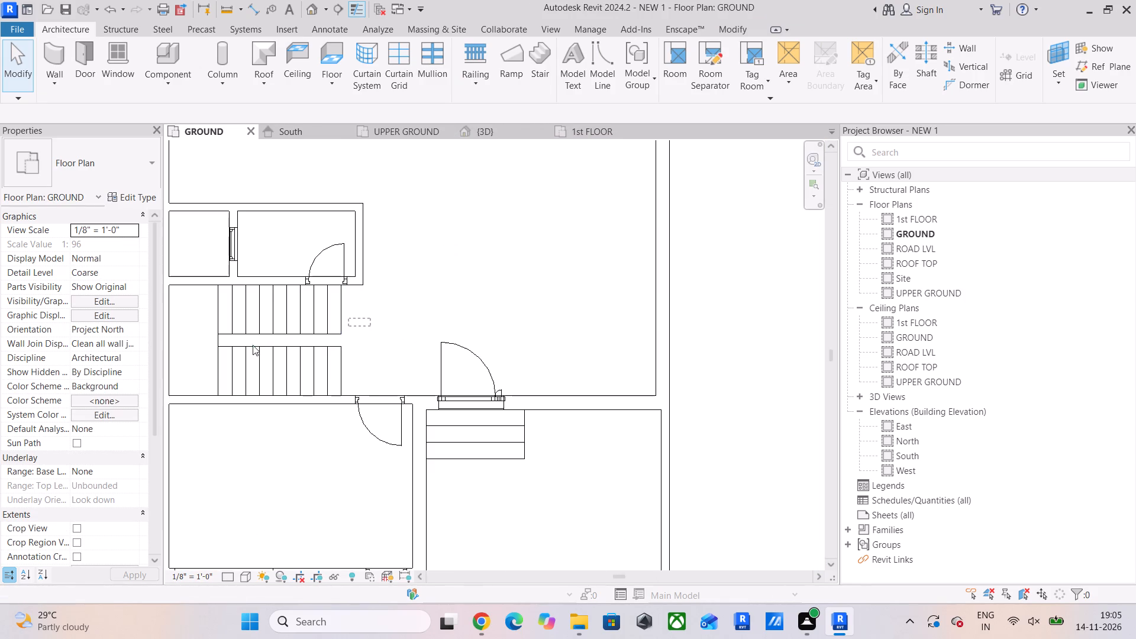
drag(253, 345, 198, 364)
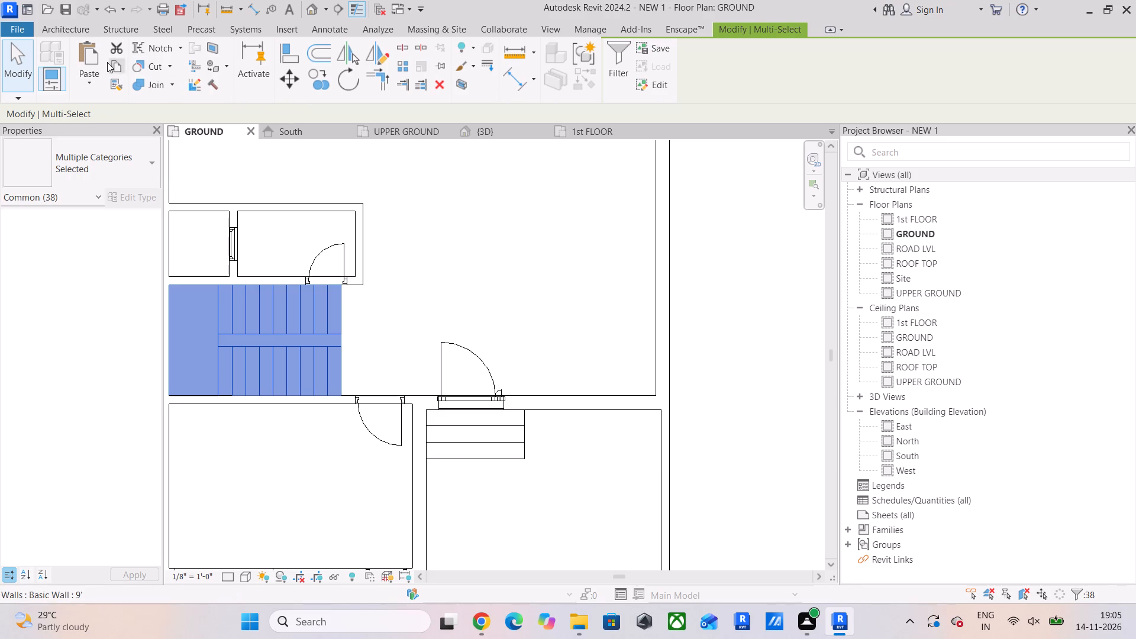
double_click(118, 67)
click(97, 79)
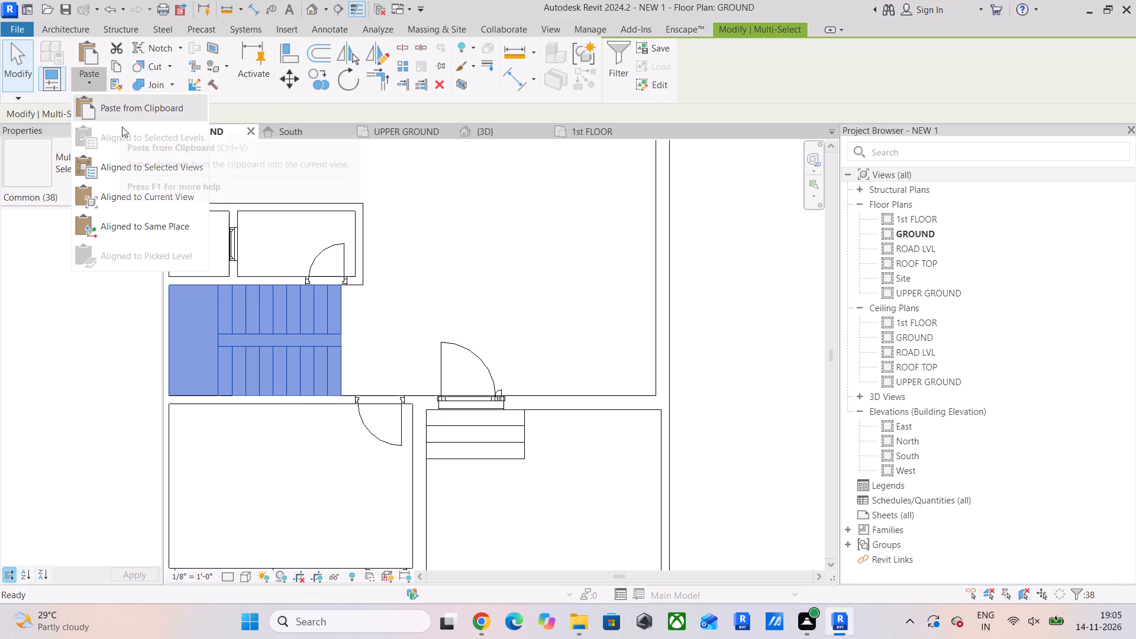
click(123, 163)
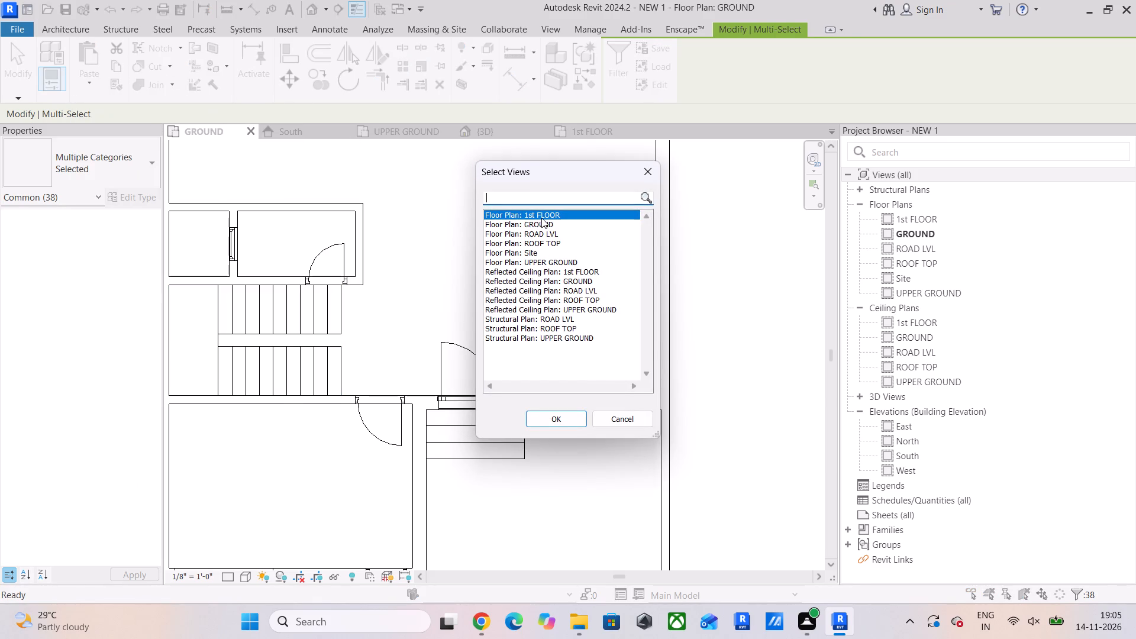
click(546, 259)
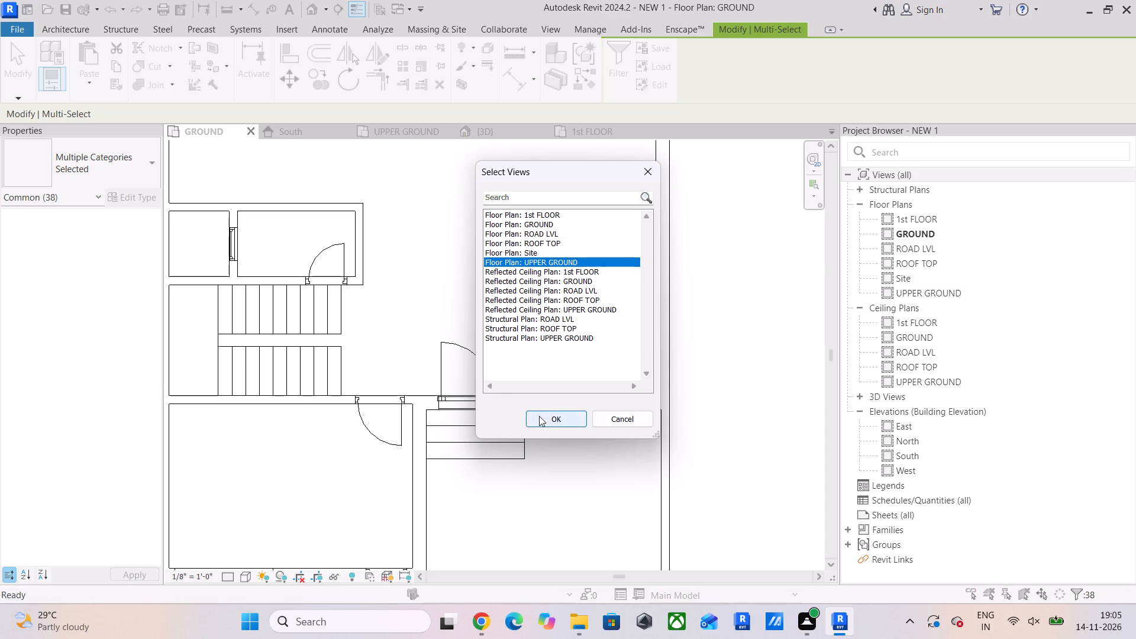
click(539, 416)
middle_drag(379, 250, 462, 246)
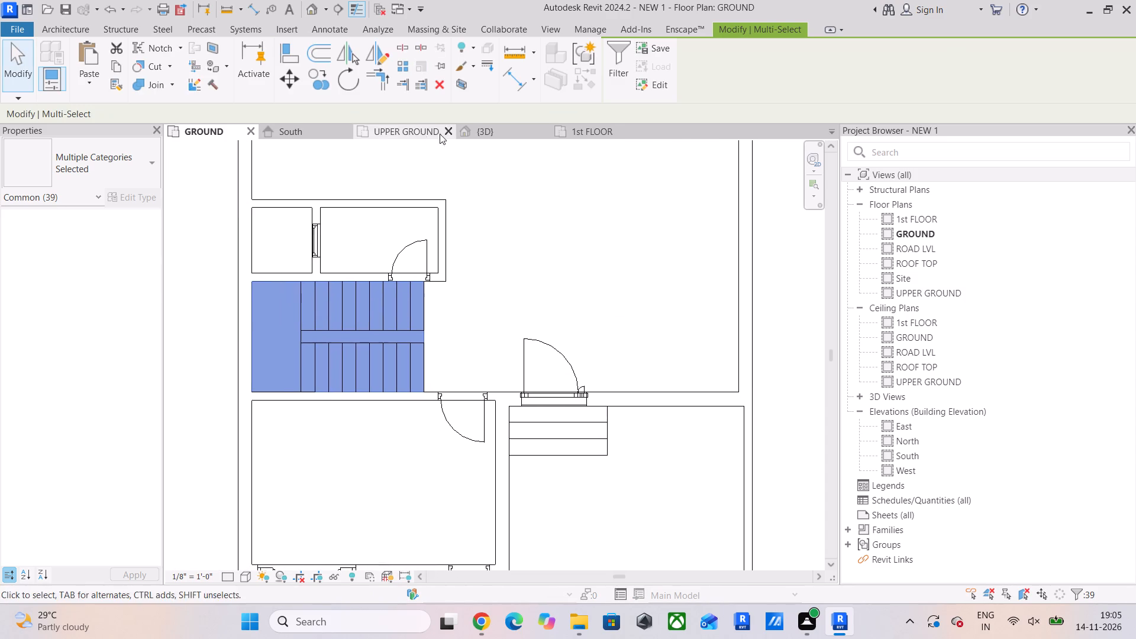
click(418, 132)
scroll(421, 308, down, 2)
middle_drag(421, 308, 515, 252)
click(521, 347)
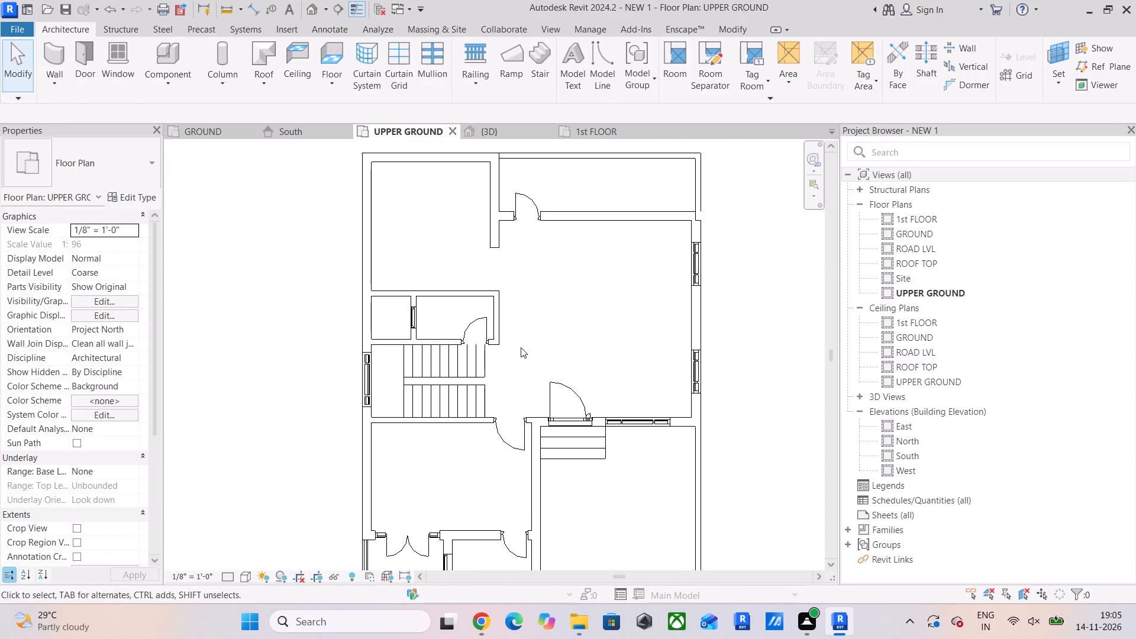
Start a sketched stair run on UPPER GROUND and trace its outer boundary along the three enclosing walls, ending at the flights' open ends.
scroll(506, 349, up, 6)
scroll(448, 346, up, 5)
middle_drag(447, 346, 502, 333)
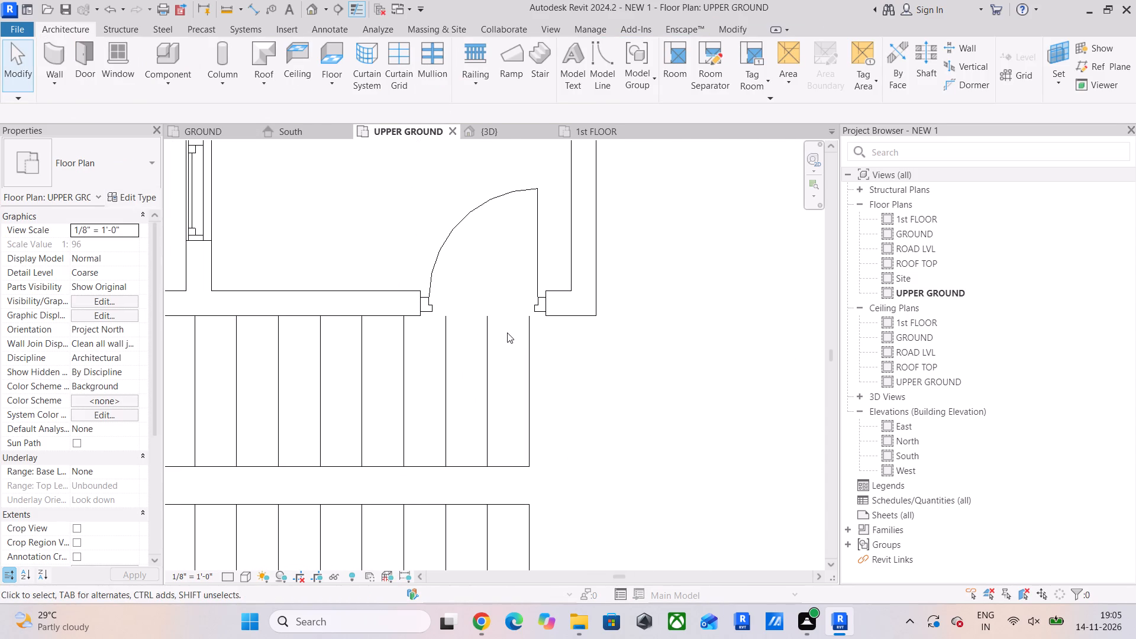
middle_drag(508, 333, 701, 307)
scroll(702, 307, down, 3)
middle_drag(700, 308, 685, 317)
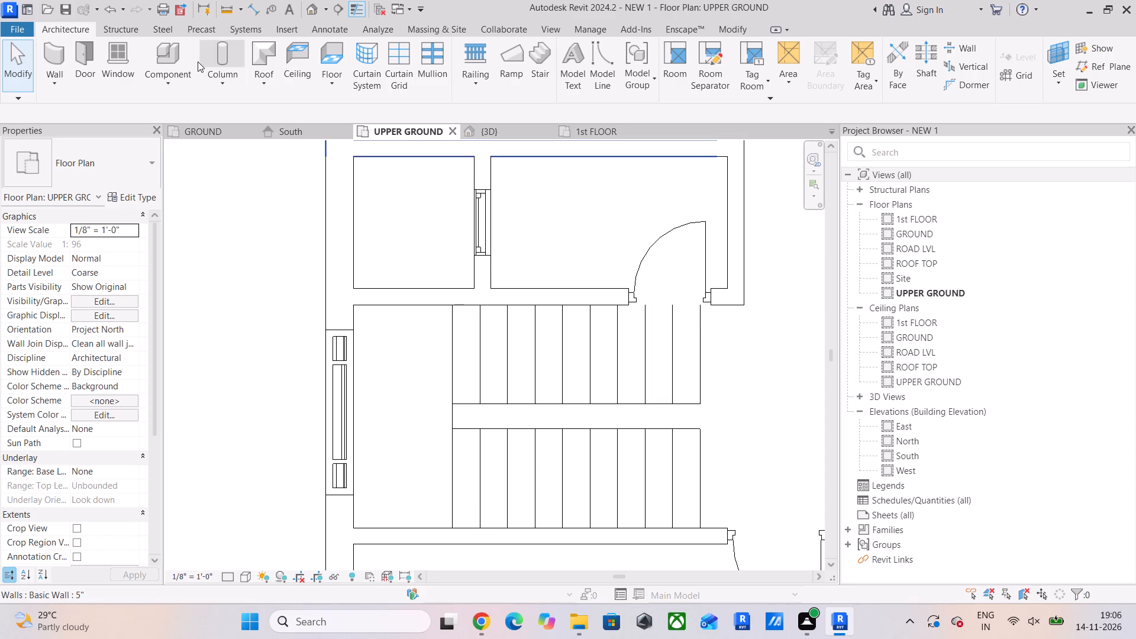
click(538, 63)
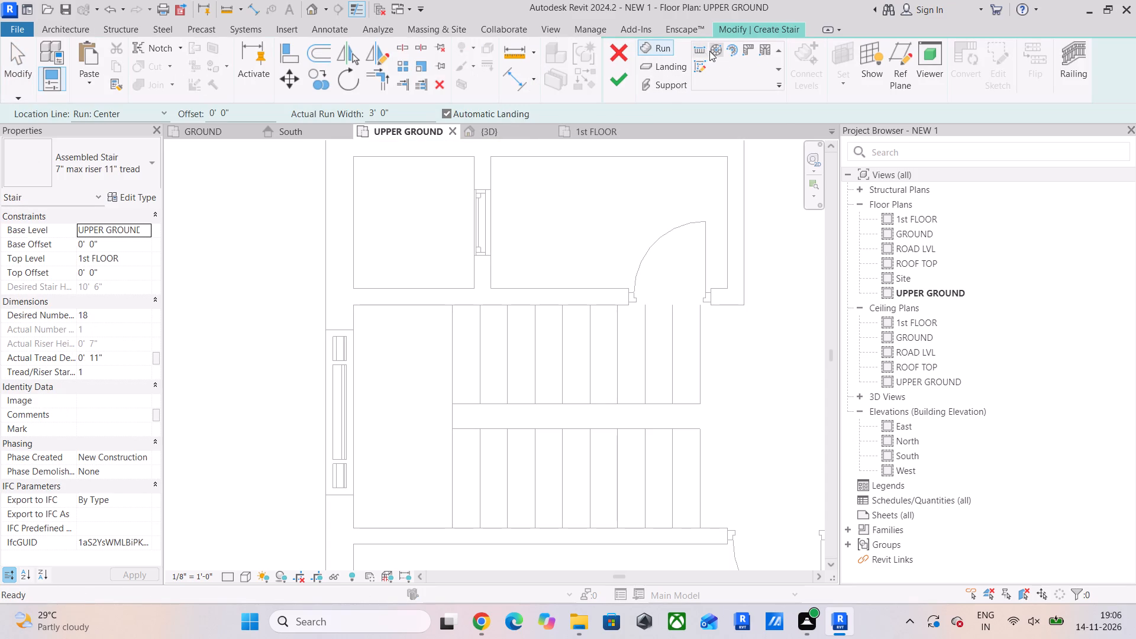
click(701, 60)
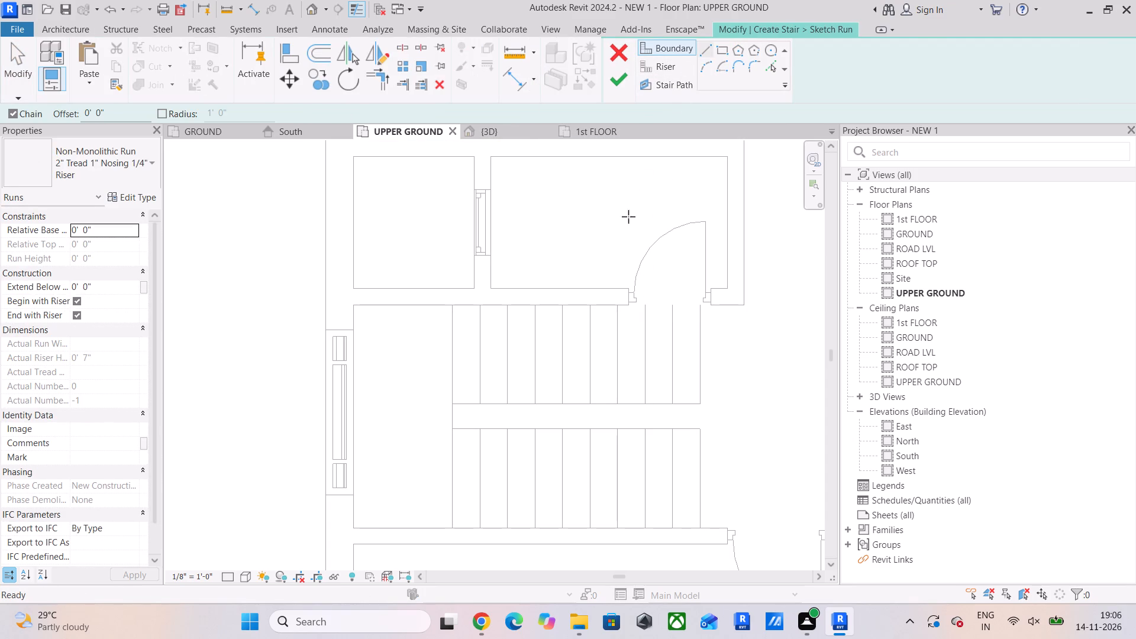
scroll(486, 364, up, 5)
middle_drag(486, 362, 425, 230)
scroll(441, 276, down, 4)
middle_drag(488, 331, 458, 286)
scroll(630, 411, up, 6)
click(680, 382)
scroll(427, 389, down, 5)
middle_drag(434, 390, 726, 389)
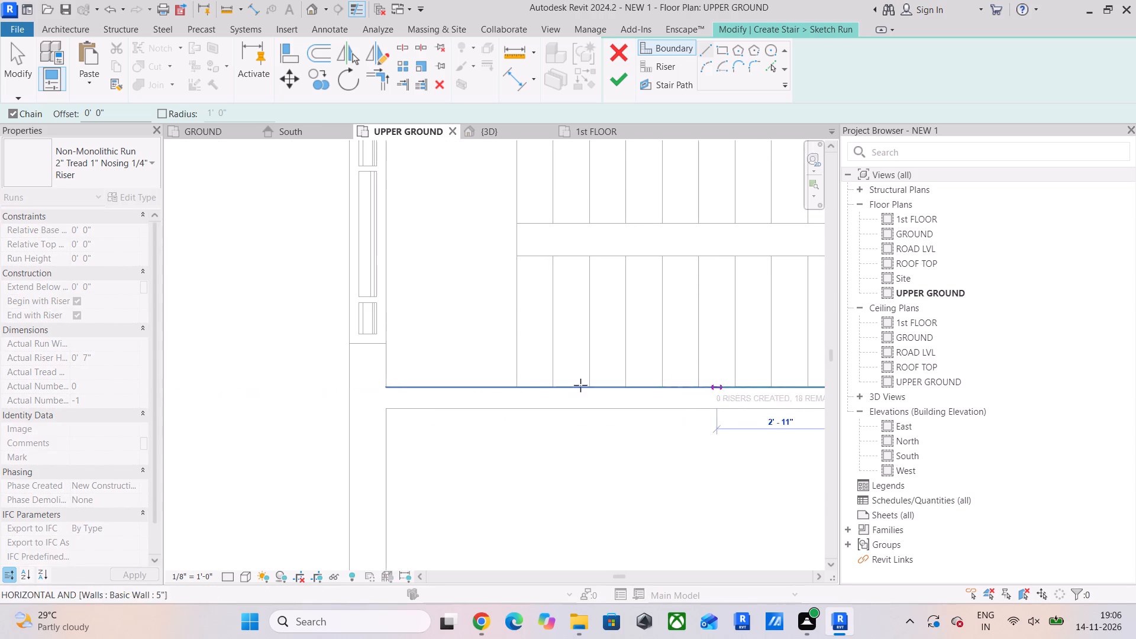
drag(386, 385, 390, 372)
middle_drag(392, 265, 368, 585)
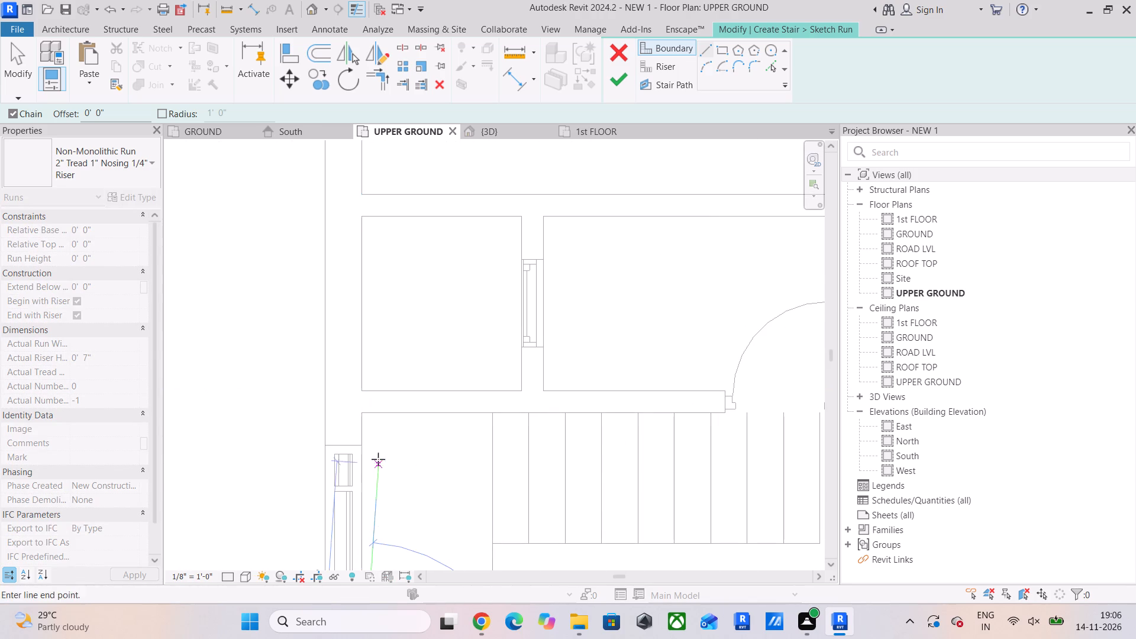
click(364, 417)
middle_drag(631, 402, 307, 405)
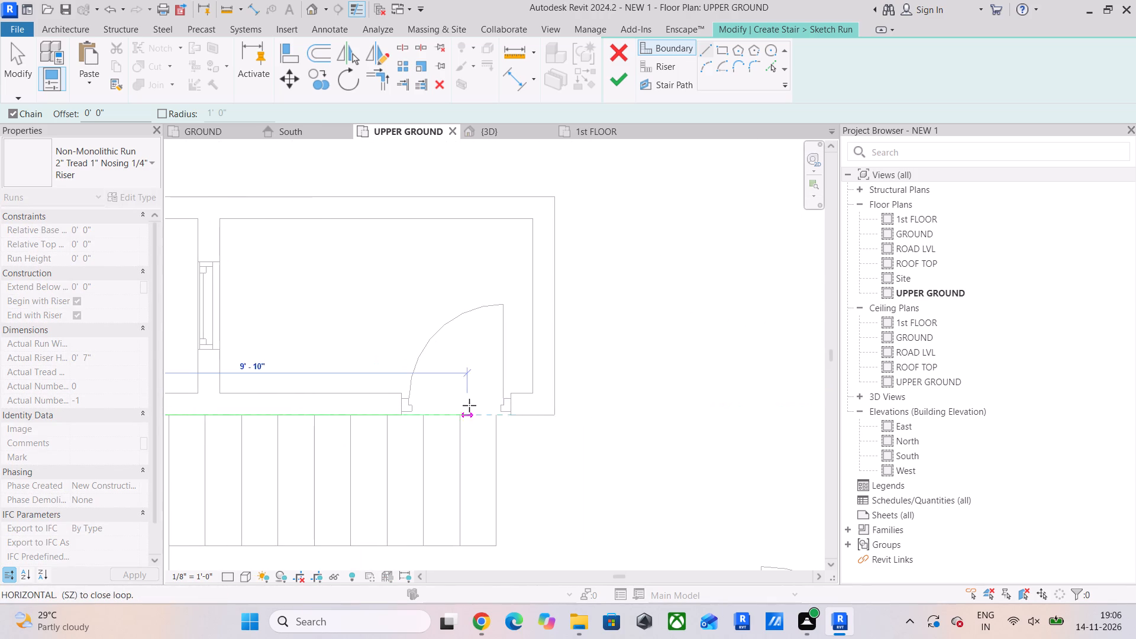
click(500, 411)
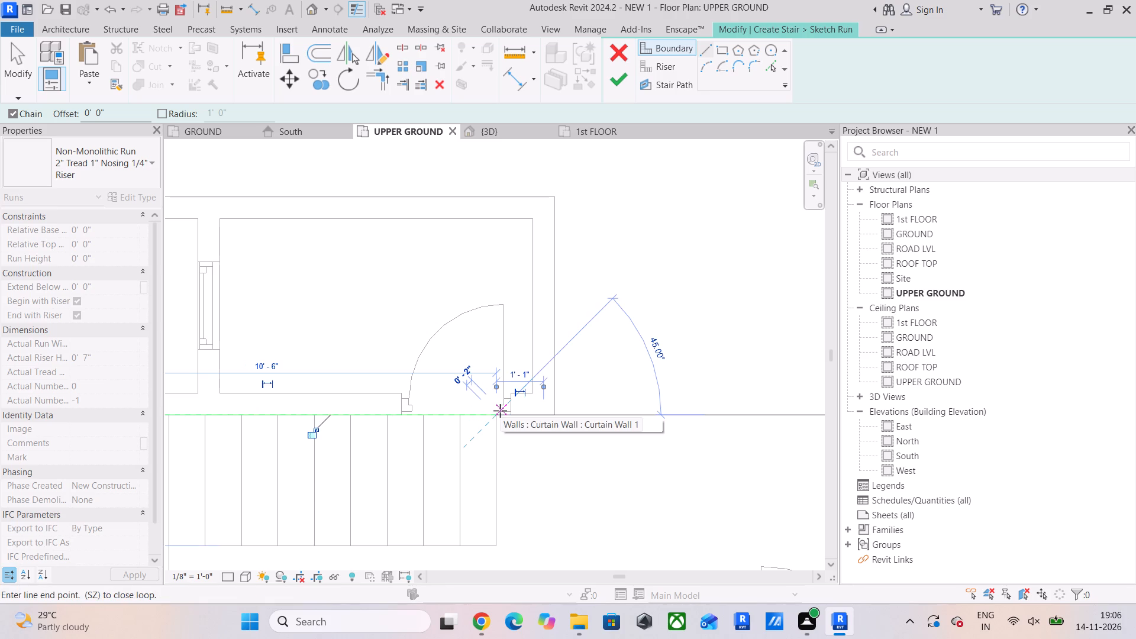
key(Escape)
Trace the stair's inner boundary as a U around the gap between the two flights.
middle_drag(522, 486, 551, 369)
click(532, 428)
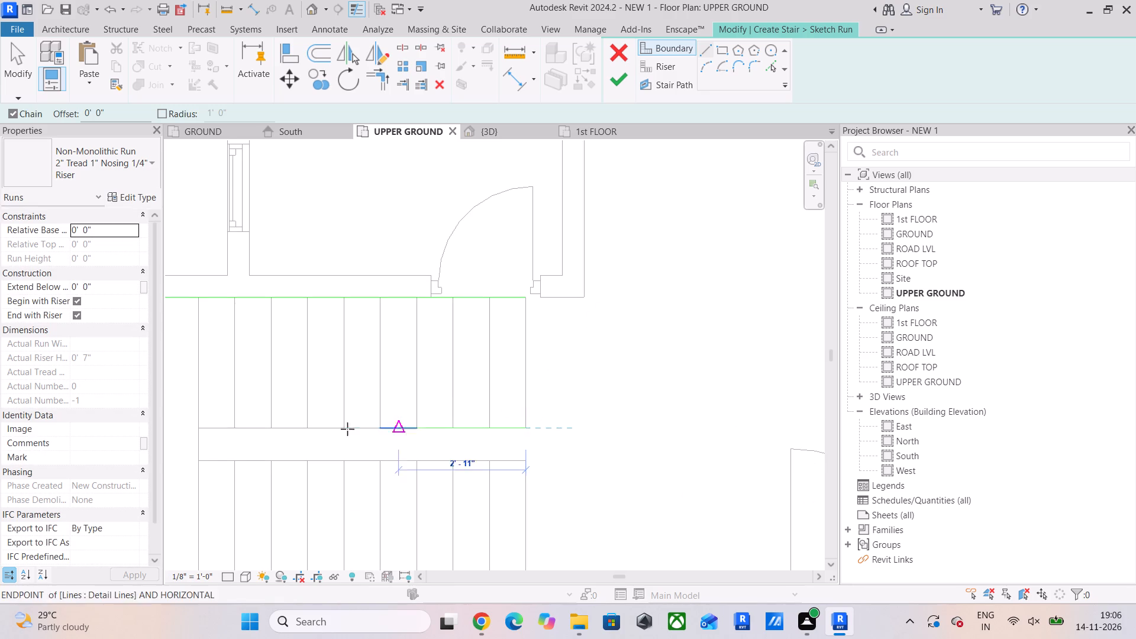
click(198, 429)
click(194, 458)
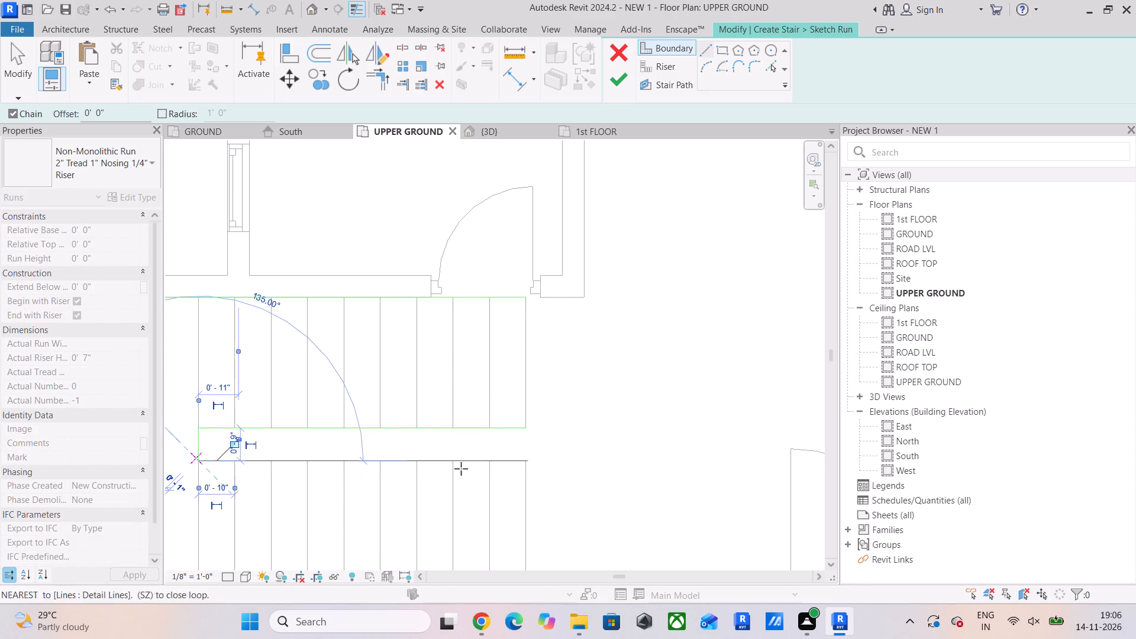
click(526, 463)
key(Escape)
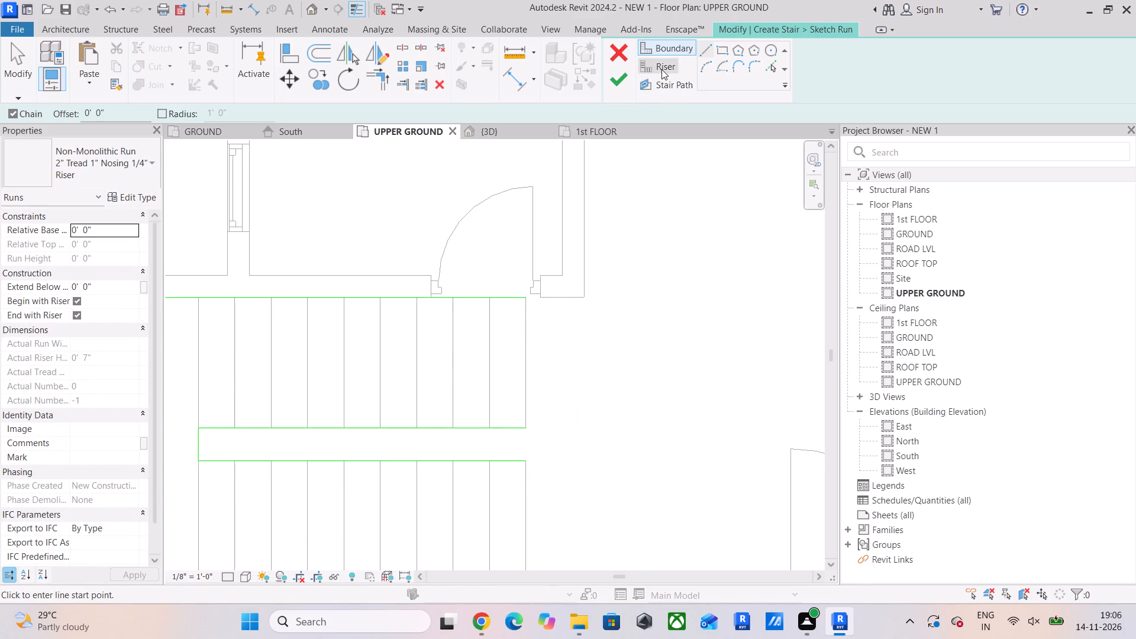
Sketch a 3' riser line across the open end of each of the two flights.
click(661, 69)
middle_drag(608, 289, 615, 224)
drag(533, 358, 533, 356)
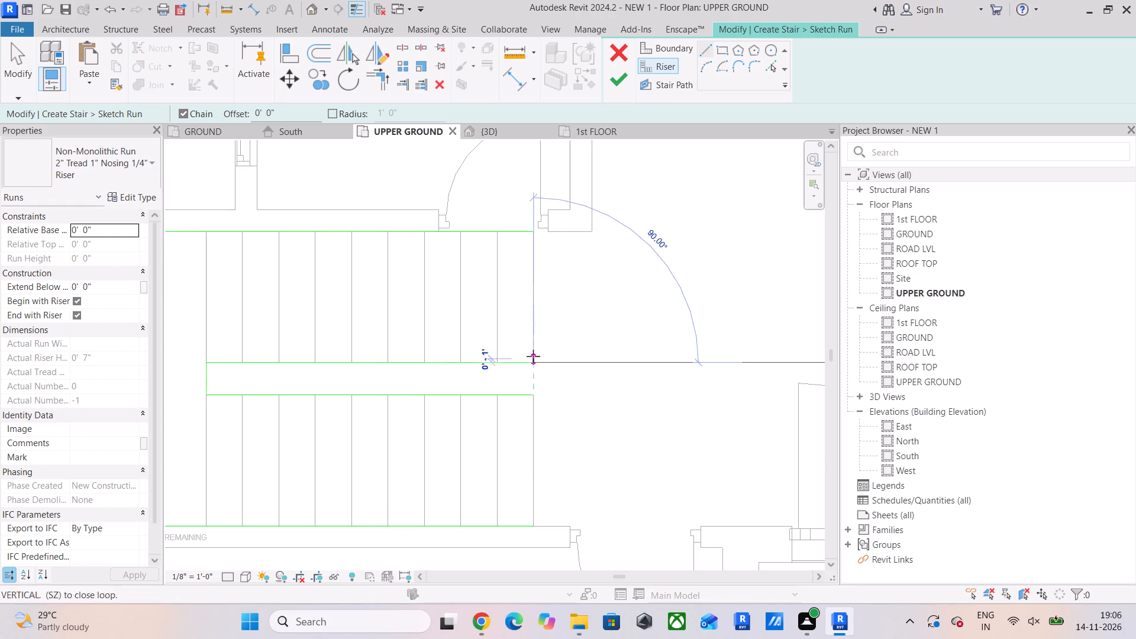
drag(533, 356, 538, 340)
click(539, 230)
key(Escape)
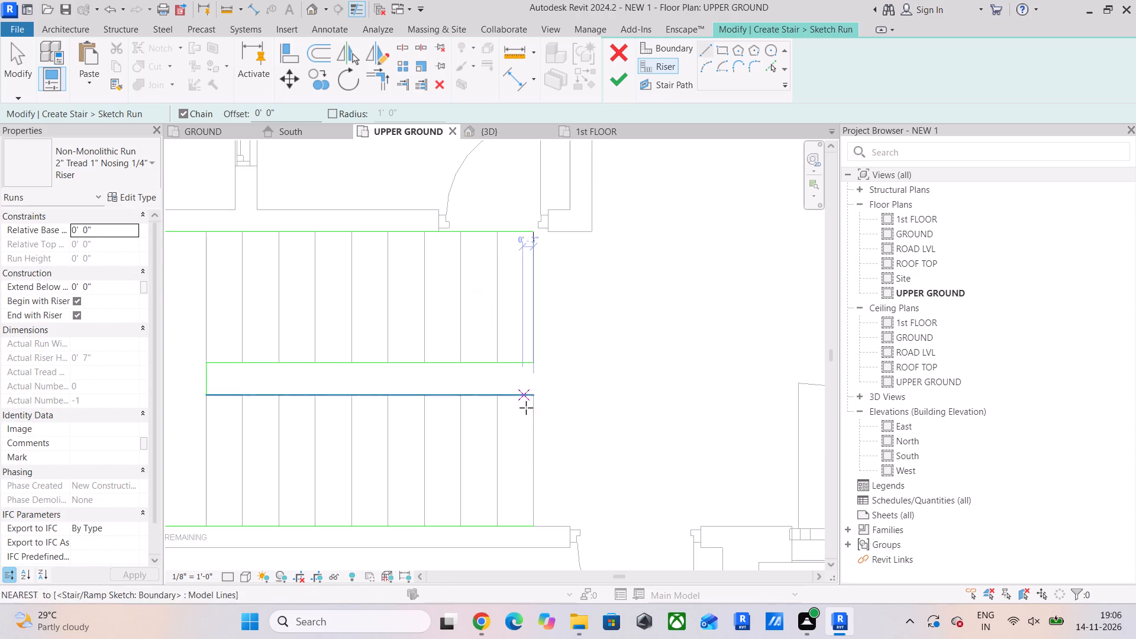
click(531, 392)
click(535, 528)
key(Escape)
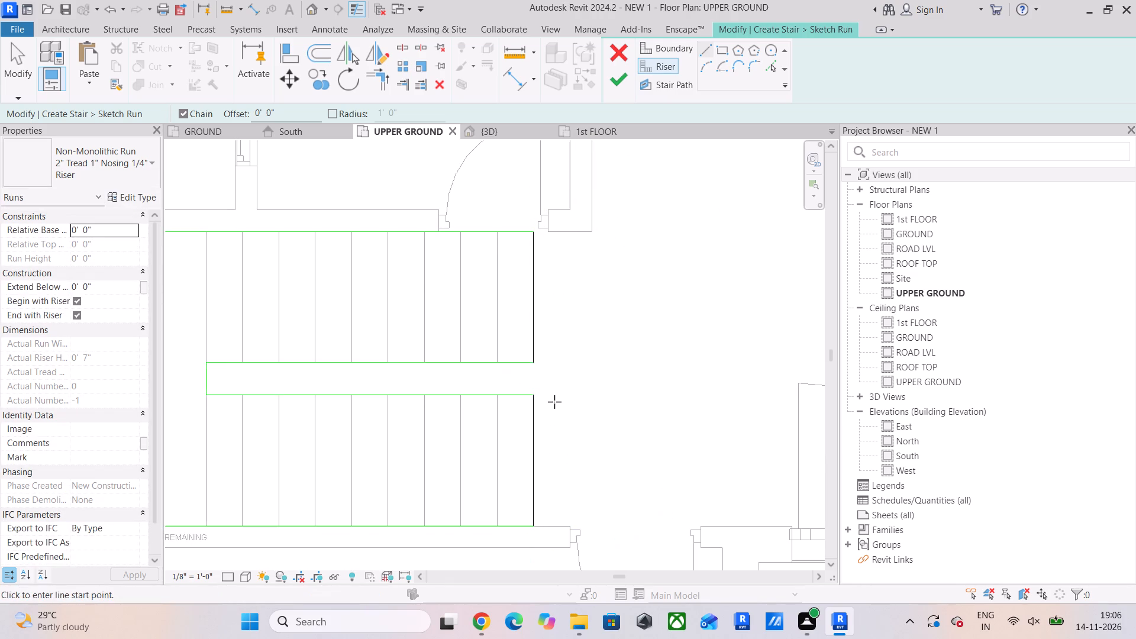
middle_drag(554, 401, 570, 386)
key(Escape)
key(Escape)
Copy both end risers repeatedly at 10" spacing along the flights, following the pasted tread lines up to the landing edge.
drag(546, 446, 551, 434)
ctrl+click(549, 300)
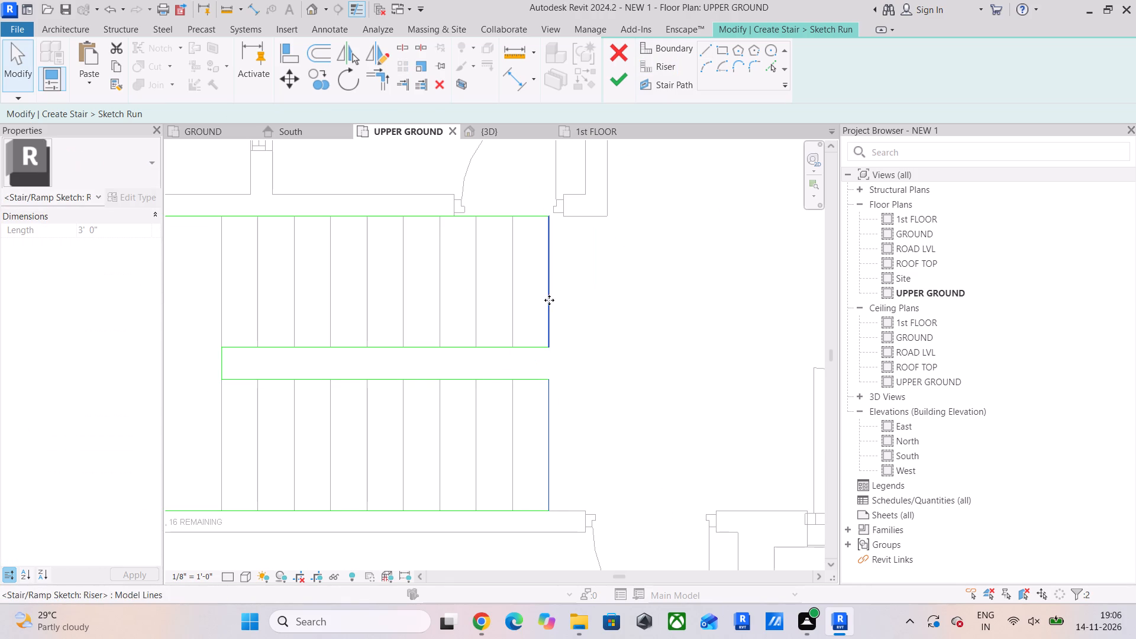
click(313, 83)
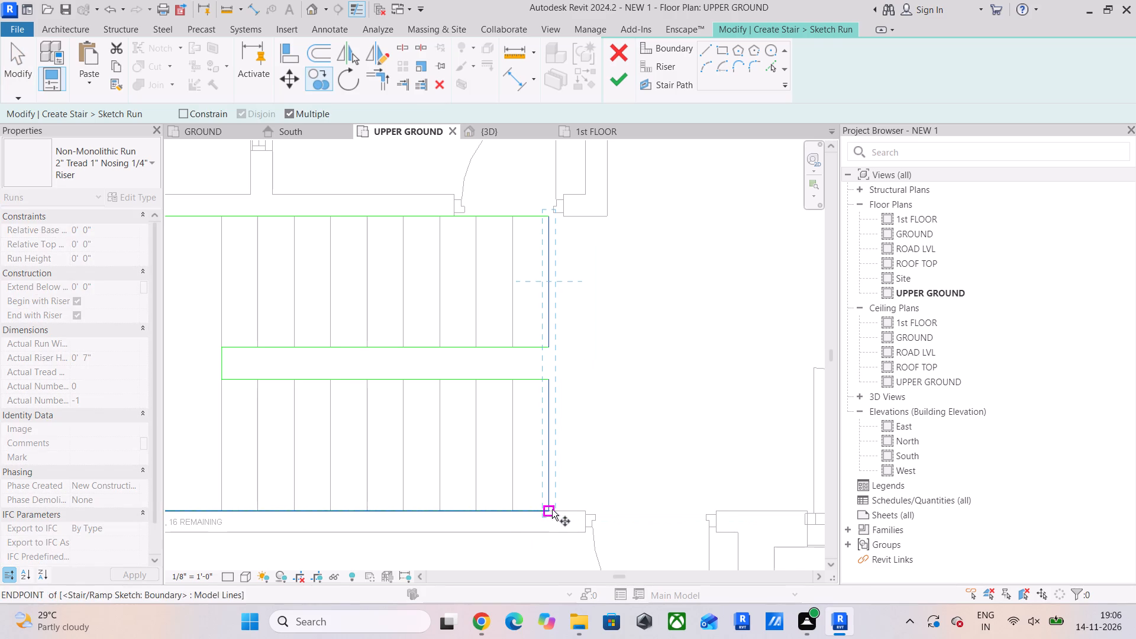
click(552, 509)
click(515, 508)
click(476, 509)
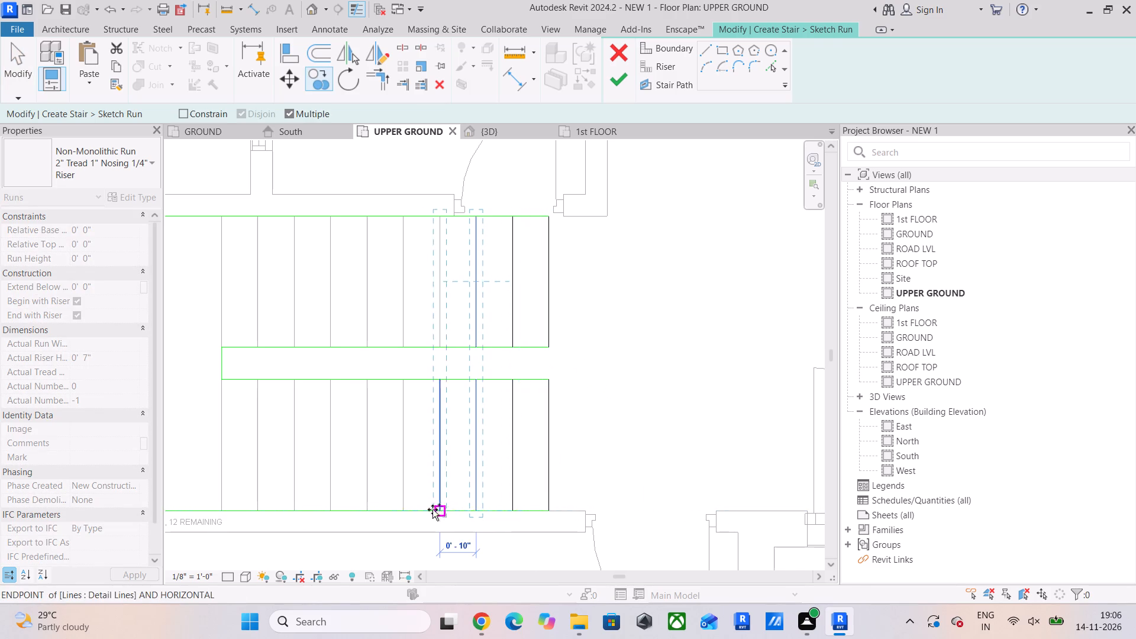
click(437, 509)
click(402, 508)
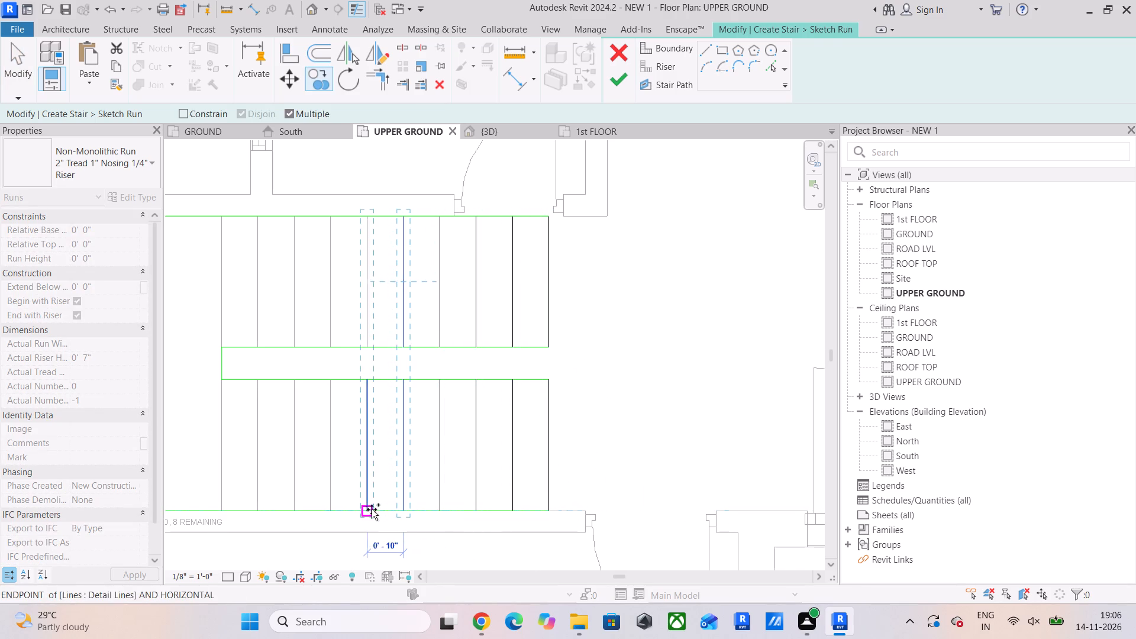
click(370, 510)
click(335, 510)
click(298, 510)
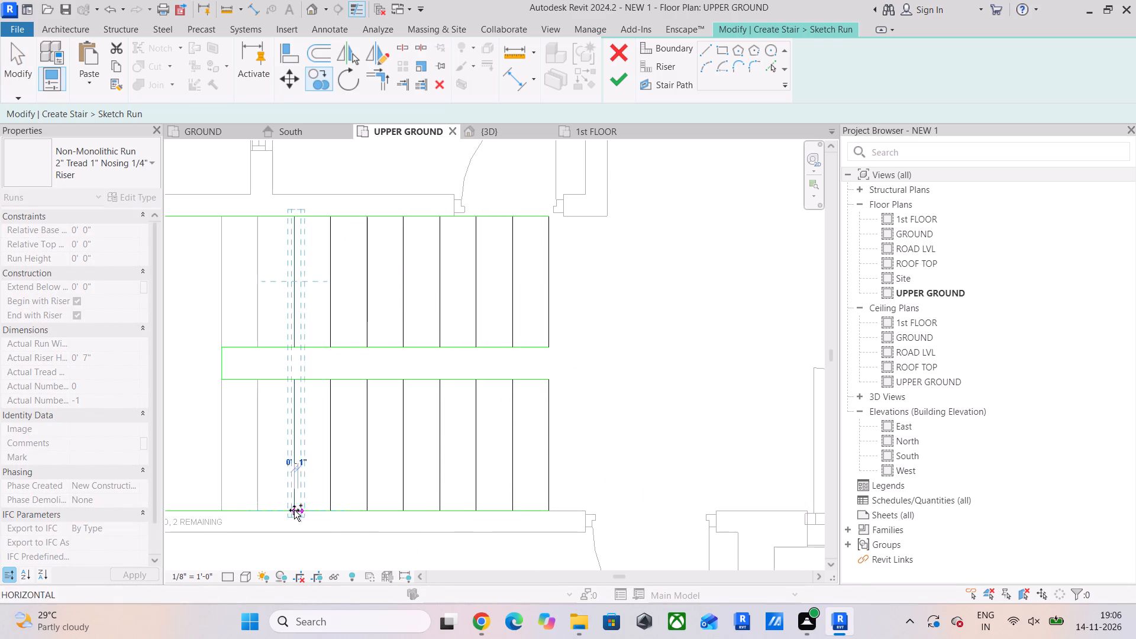
click(253, 510)
click(224, 510)
middle_drag(383, 467, 590, 485)
key(Escape)
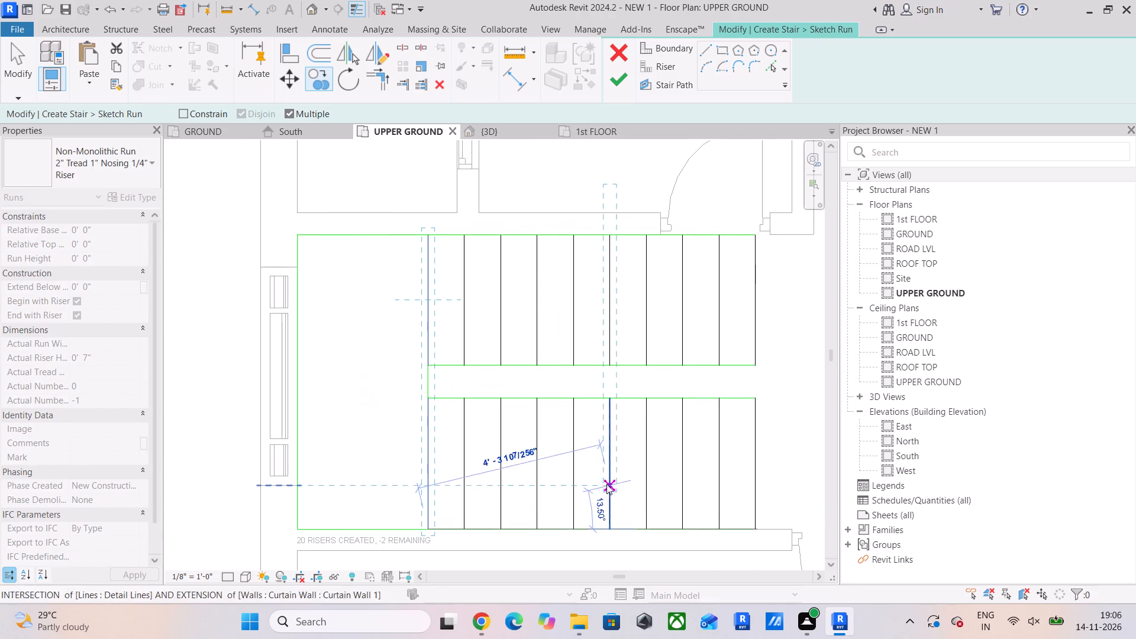
Draw the stair path along the lower flight's centreline, around the landing and back along the upper flight, and finish the run sketch.
middle_drag(461, 378, 484, 374)
scroll(497, 369, down, 3)
middle_drag(527, 369, 448, 387)
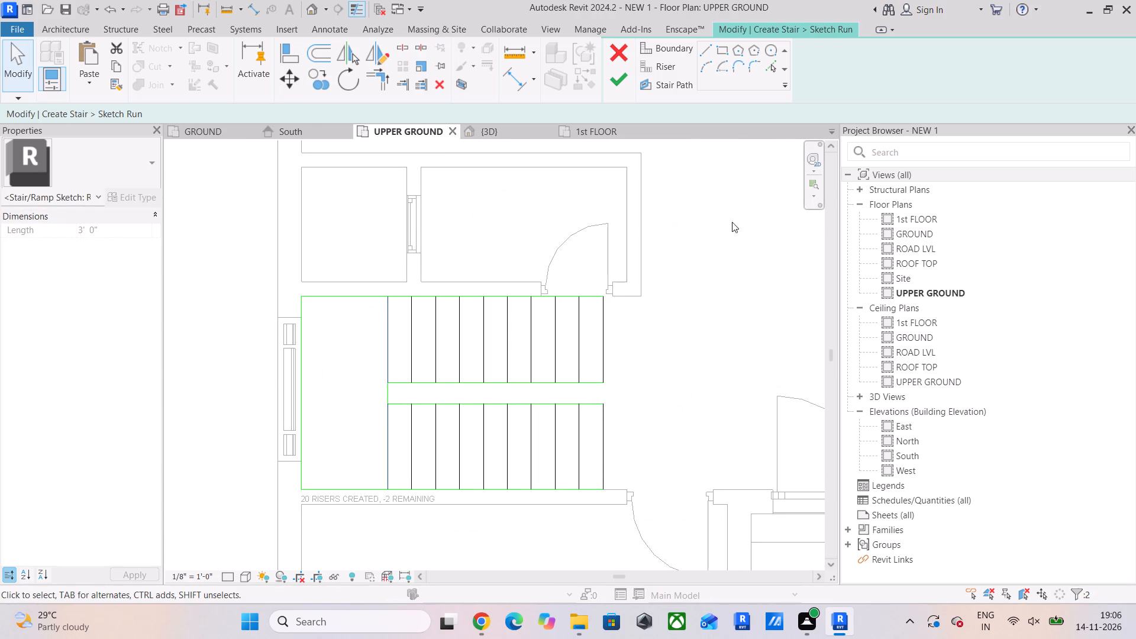
click(674, 88)
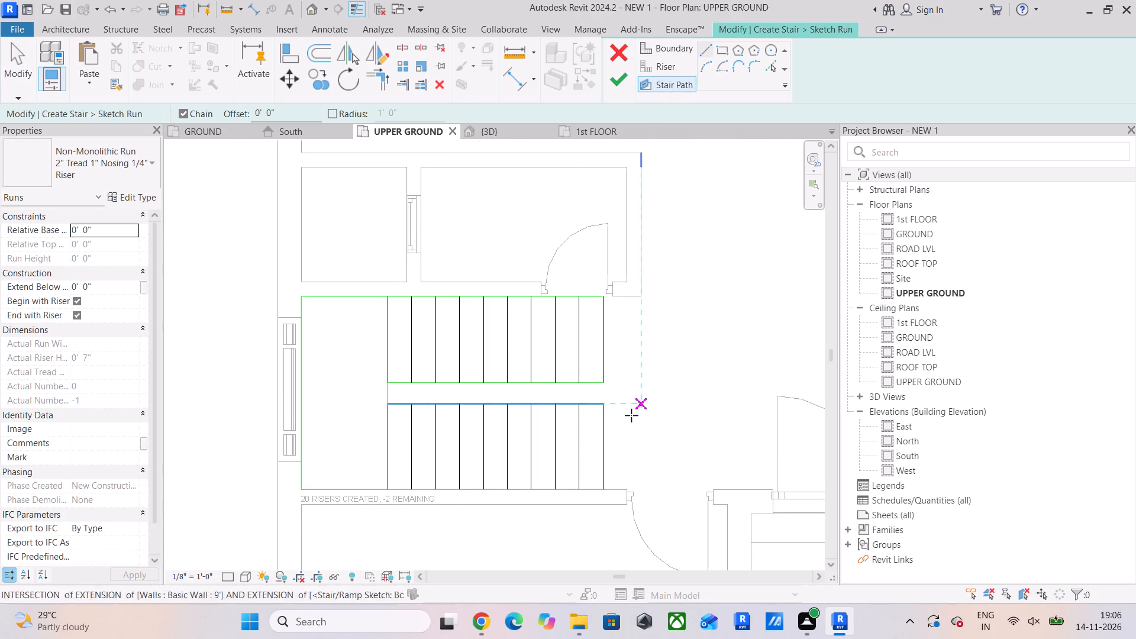
drag(602, 449, 594, 450)
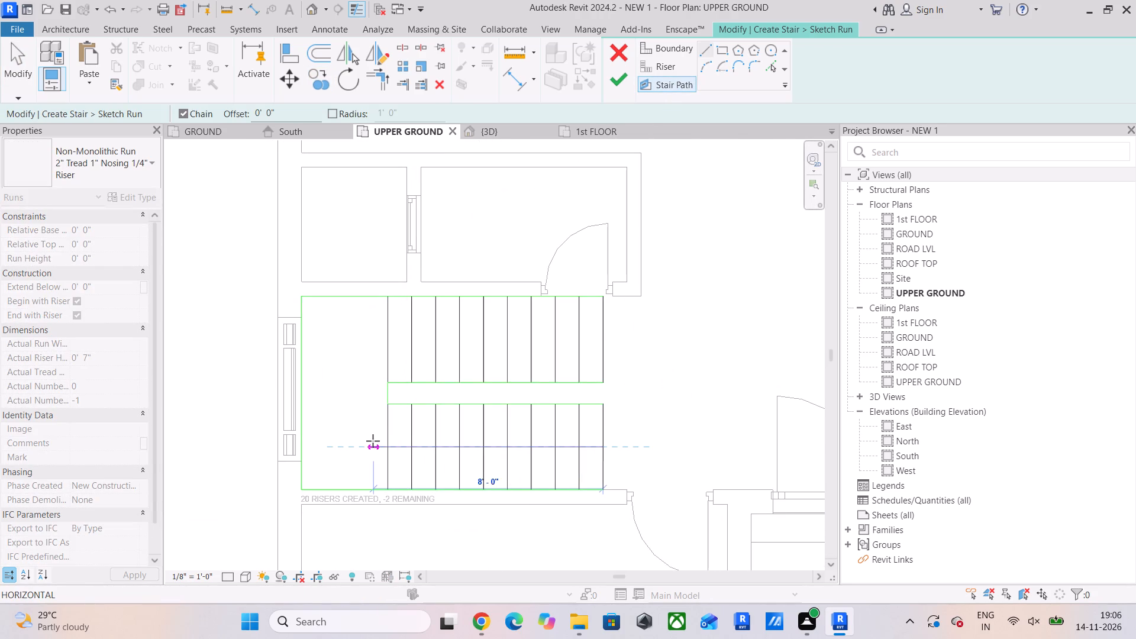
click(390, 443)
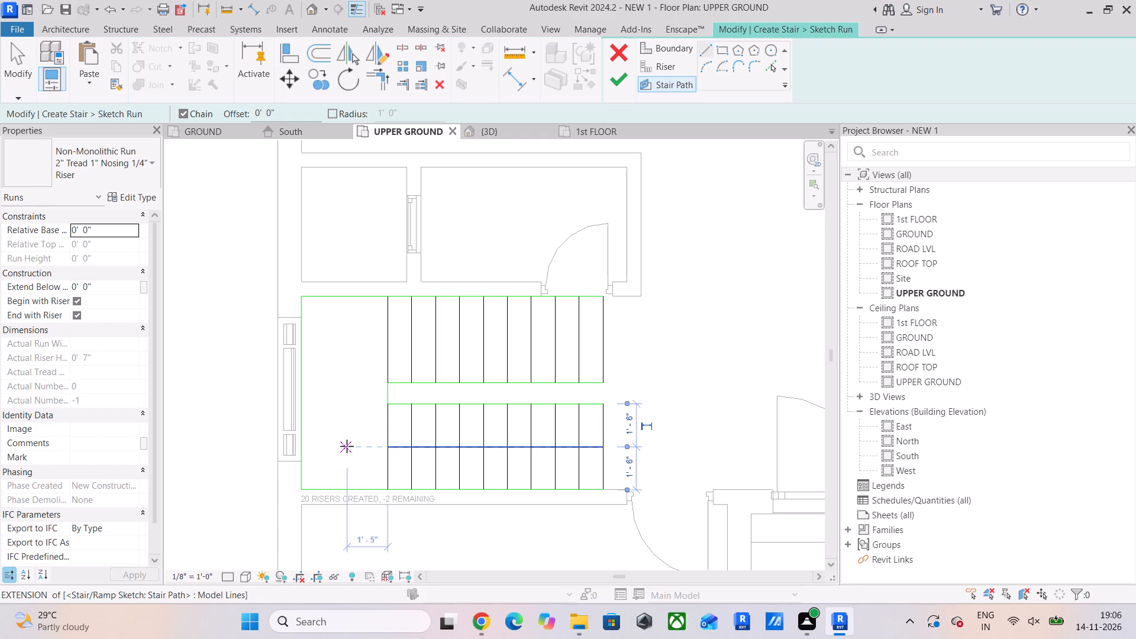
scroll(346, 447, up, 2)
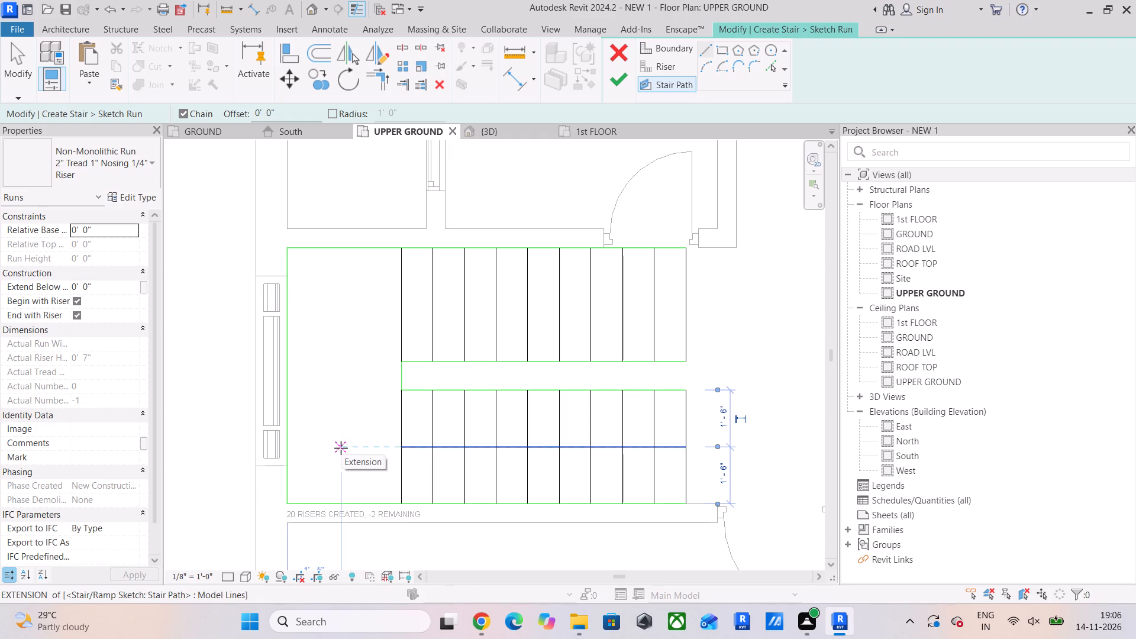
middle_drag(341, 448, 344, 382)
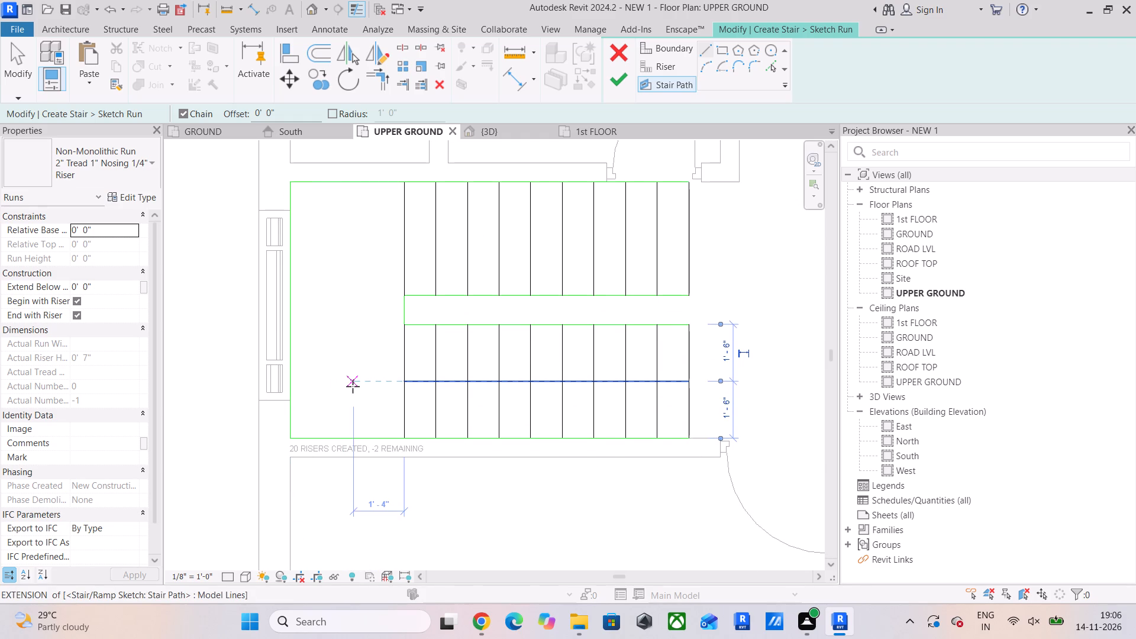
click(348, 386)
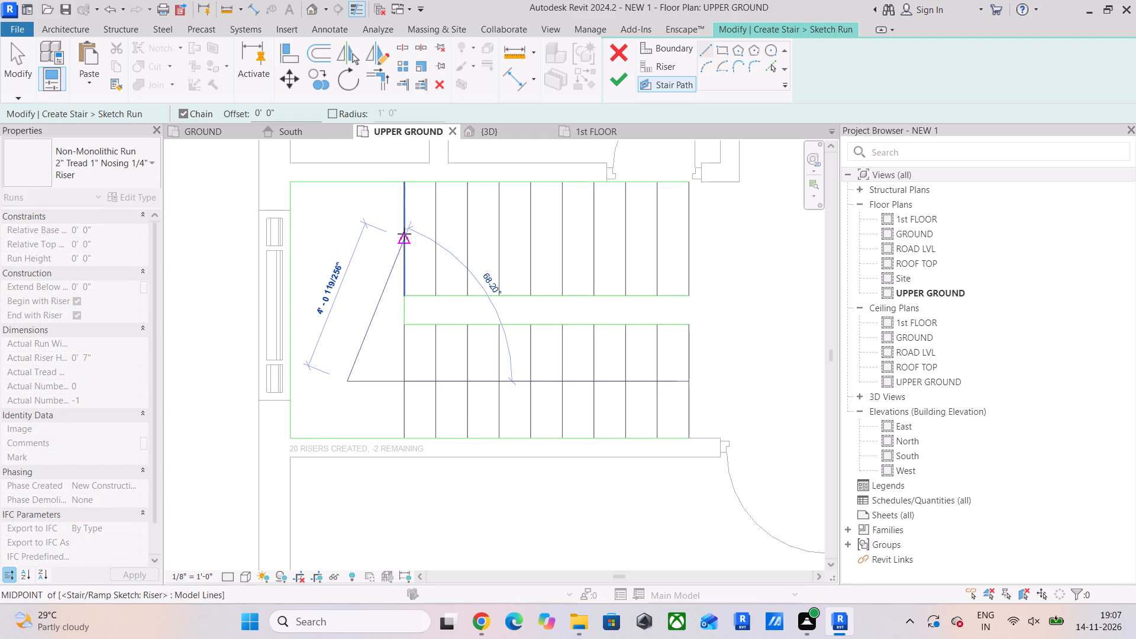
click(350, 240)
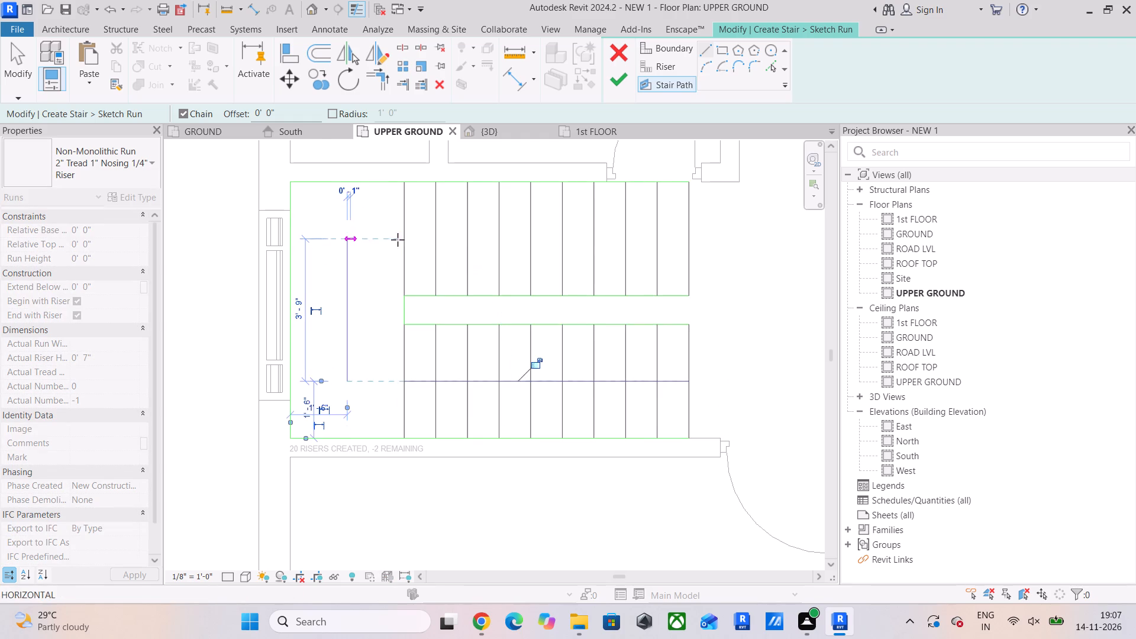
click(688, 241)
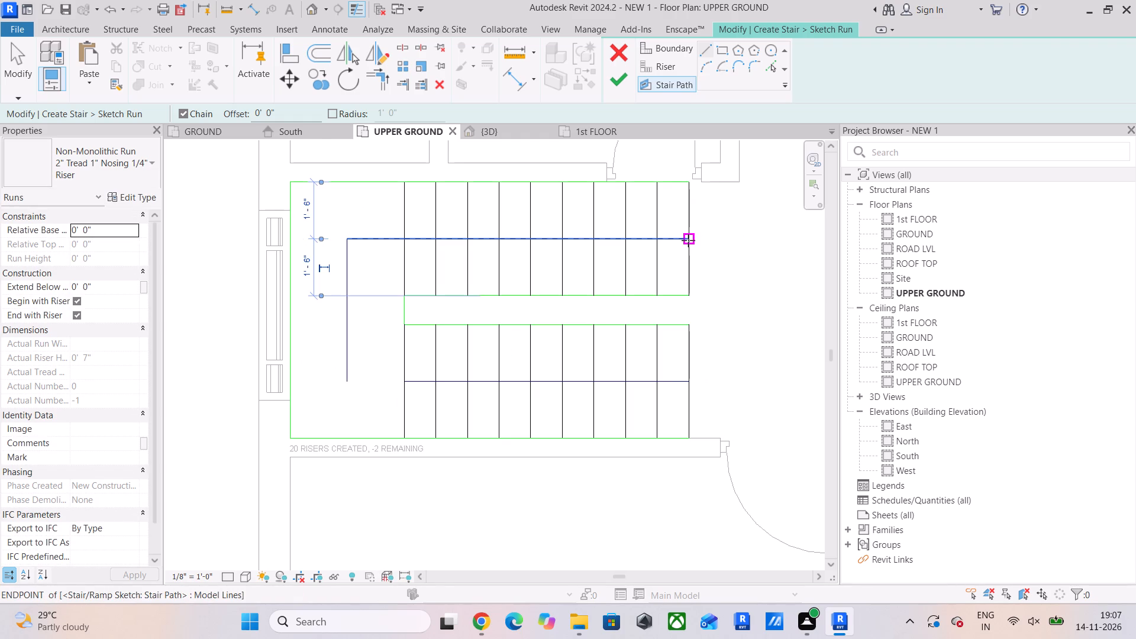
key(Escape)
click(406, 385)
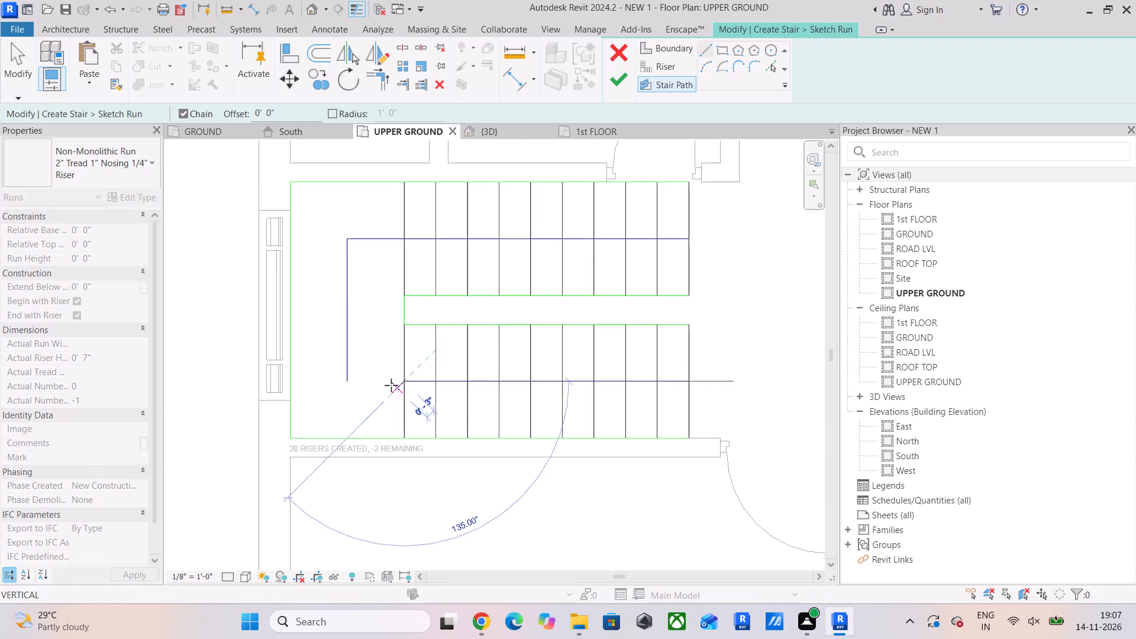
click(350, 383)
key(Escape)
scroll(418, 383, down, 4)
middle_drag(430, 377, 412, 399)
key(Escape)
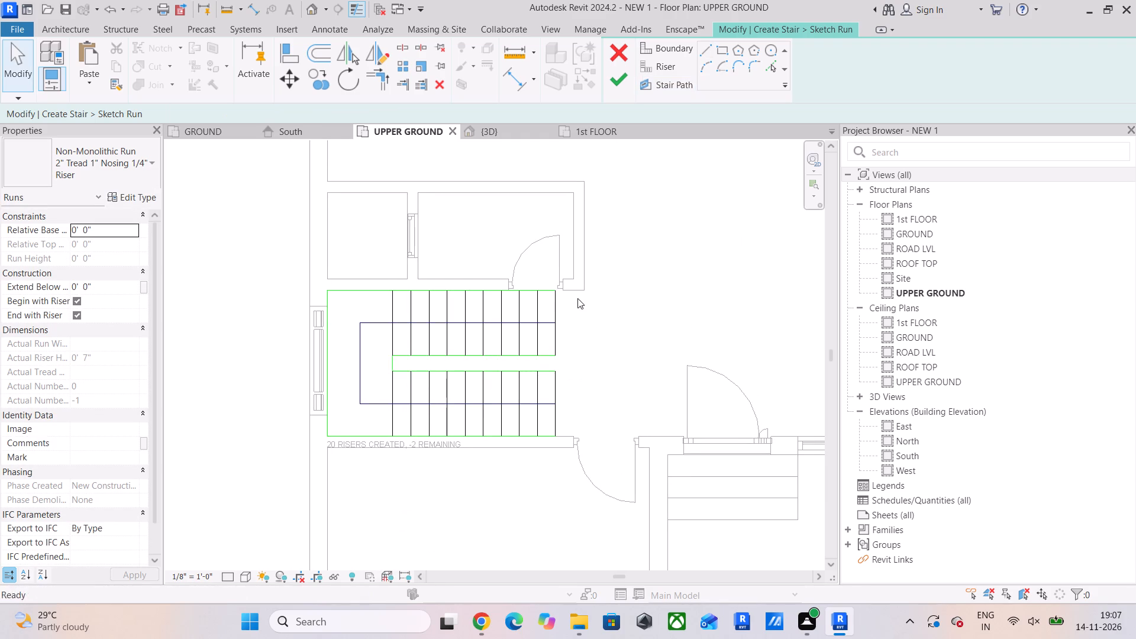
key(Escape)
click(621, 73)
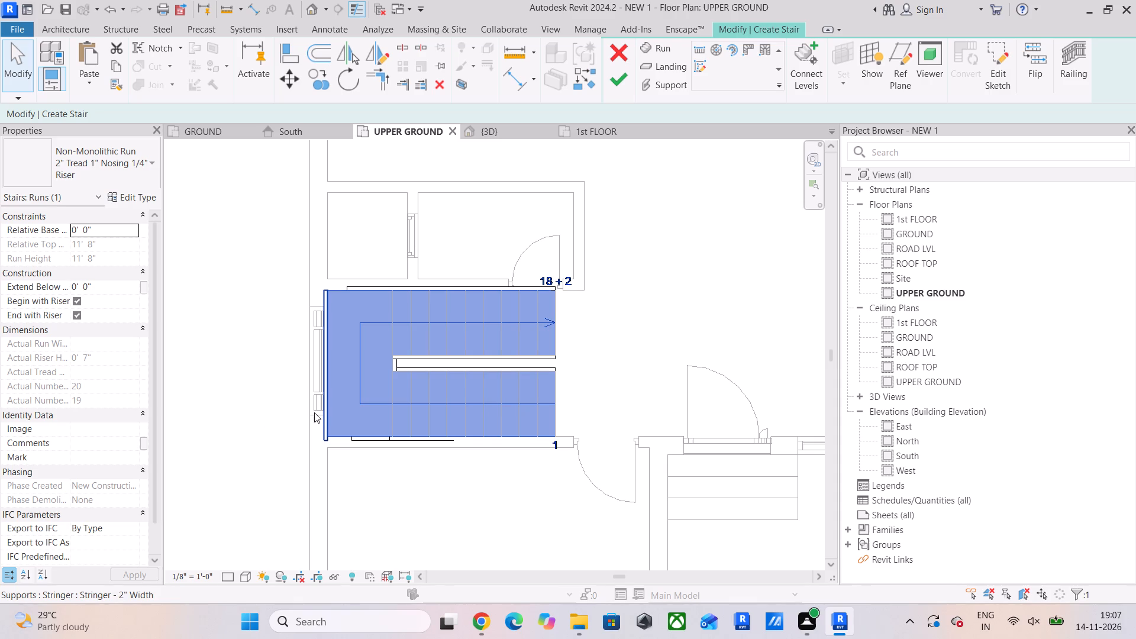
Crop the 3D view around the selected stair run with a section box and view both flights from the open side.
scroll(360, 353, up, 5)
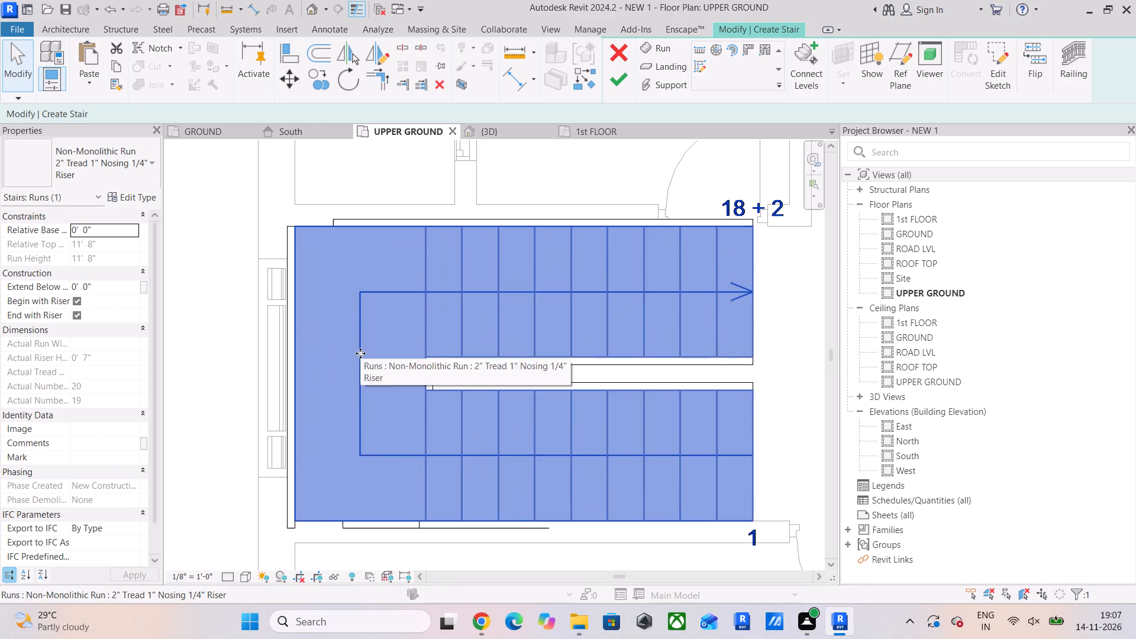
scroll(360, 353, down, 5)
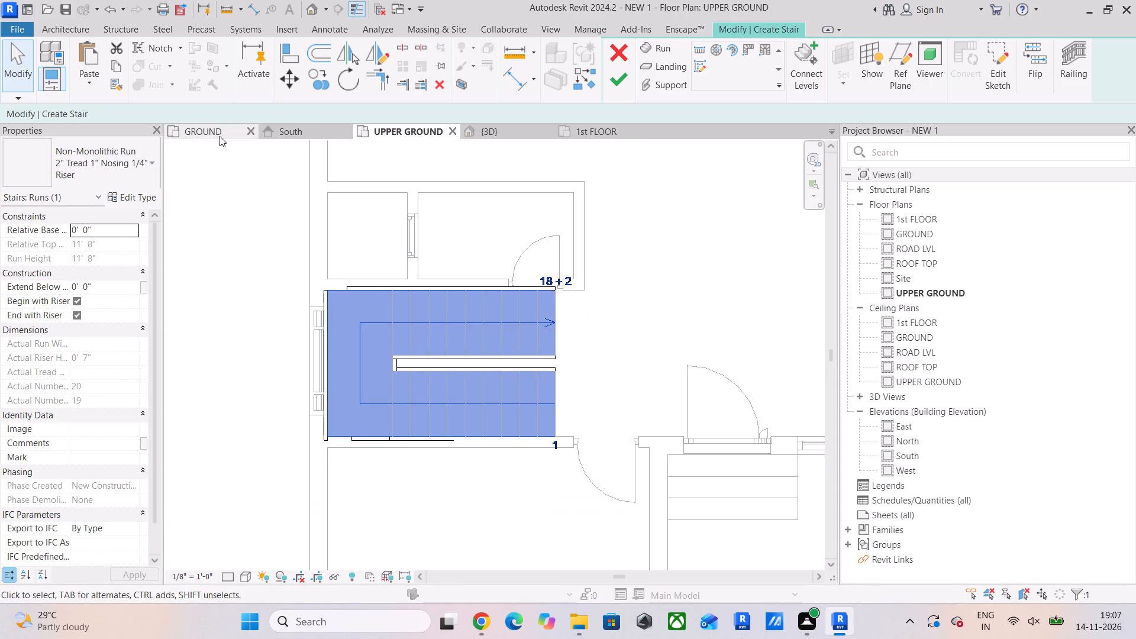
click(498, 132)
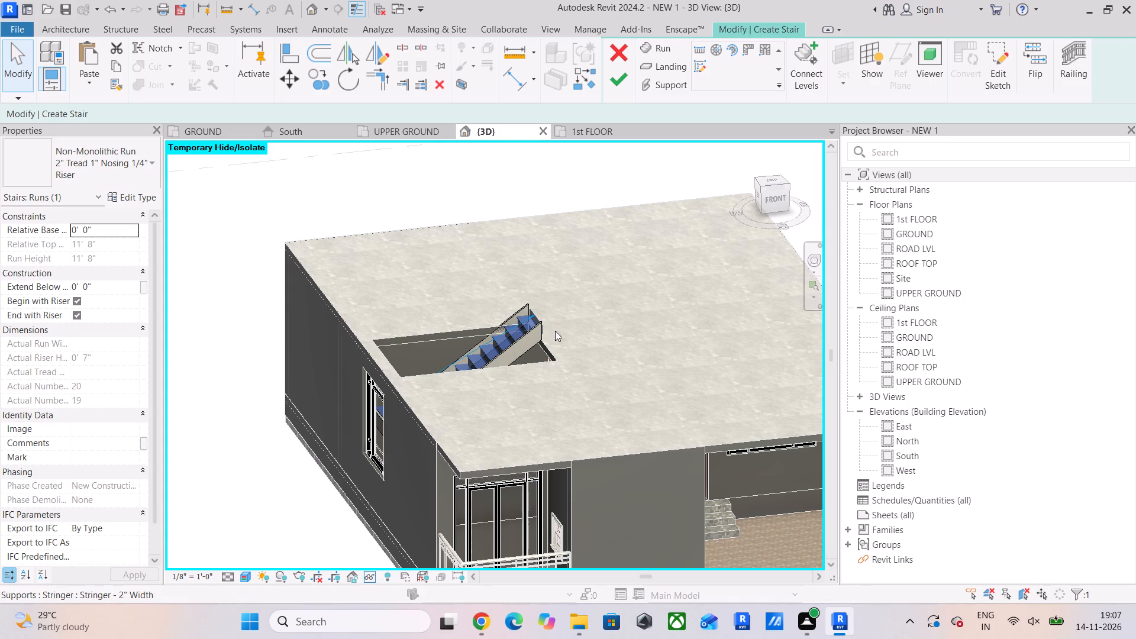
scroll(557, 314, up, 6)
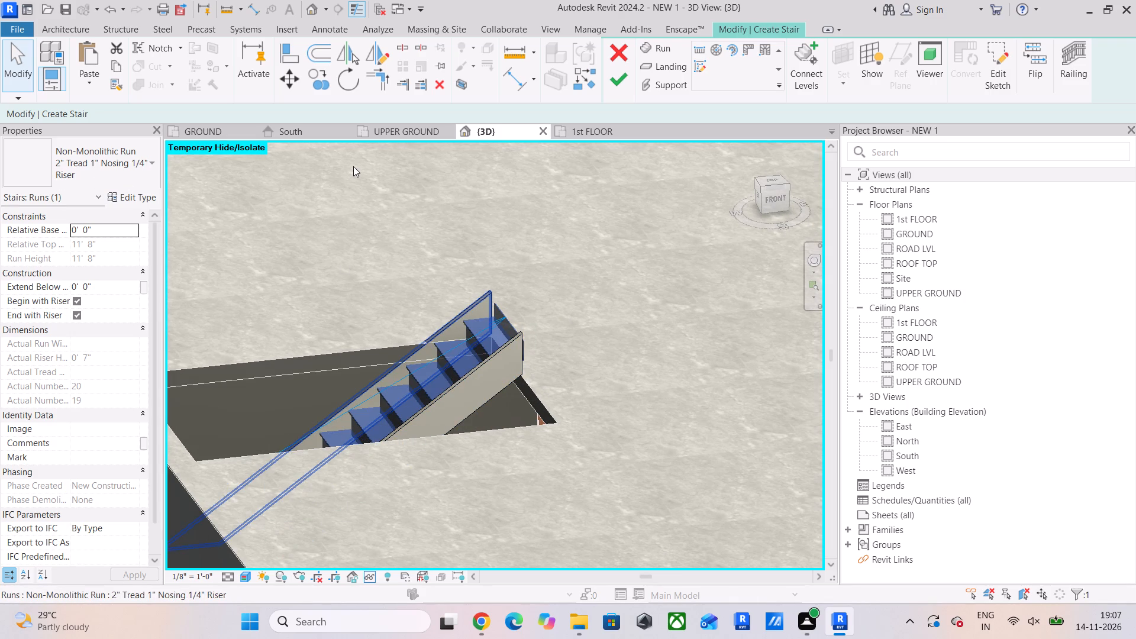
scroll(374, 277, down, 5)
shift+middle_drag(397, 301, 354, 355)
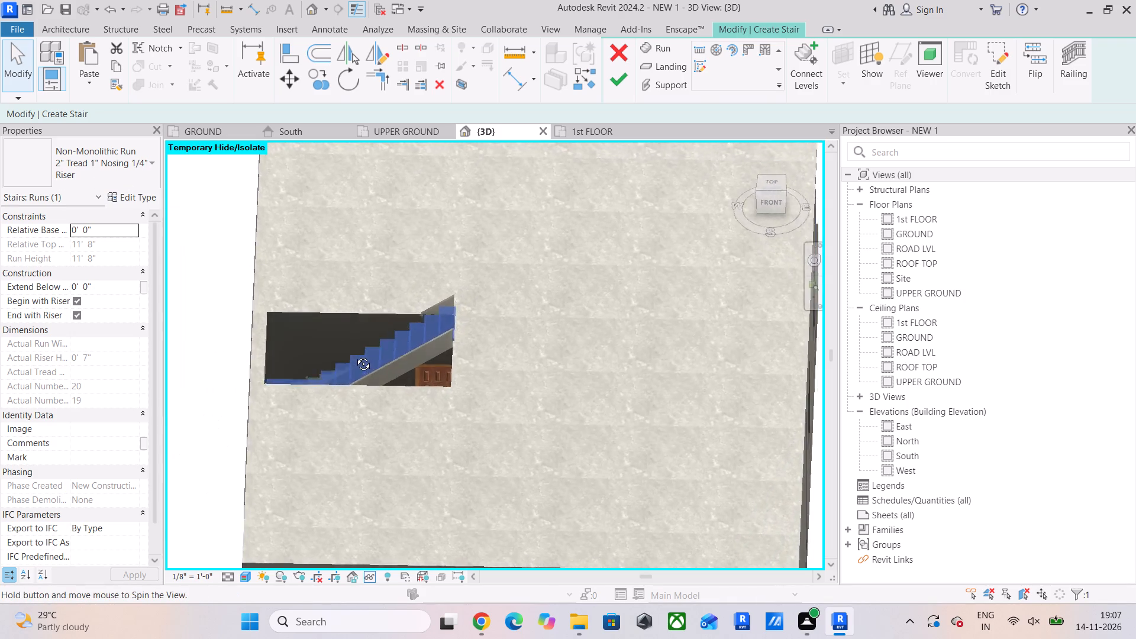
shift+middle_drag(354, 355, 328, 276)
click(463, 77)
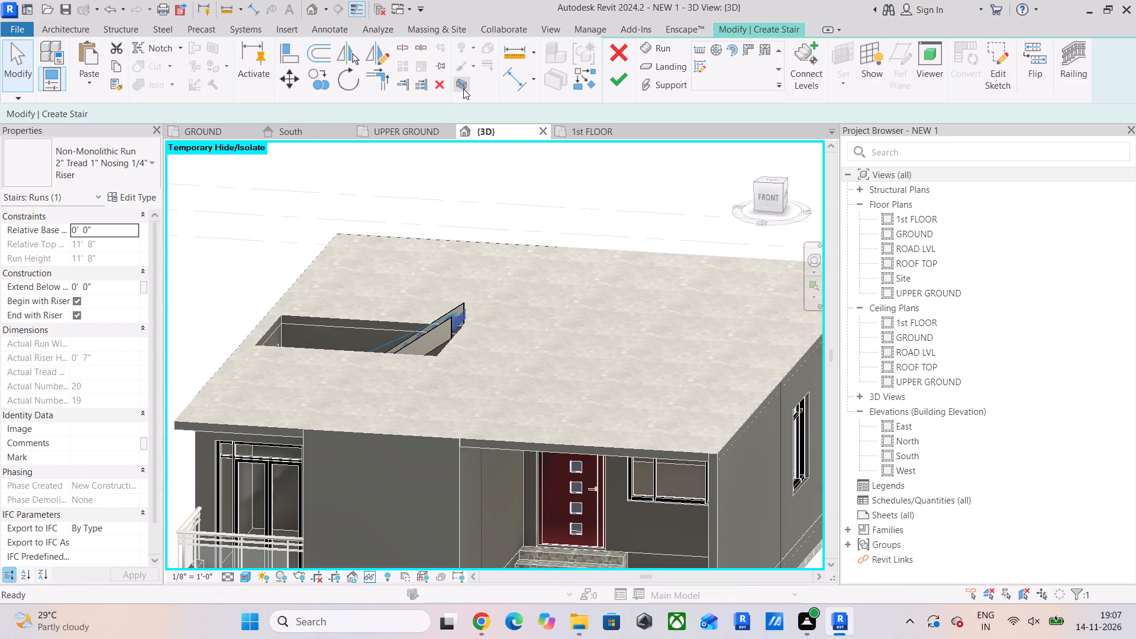
shift+middle_drag(544, 492, 308, 487)
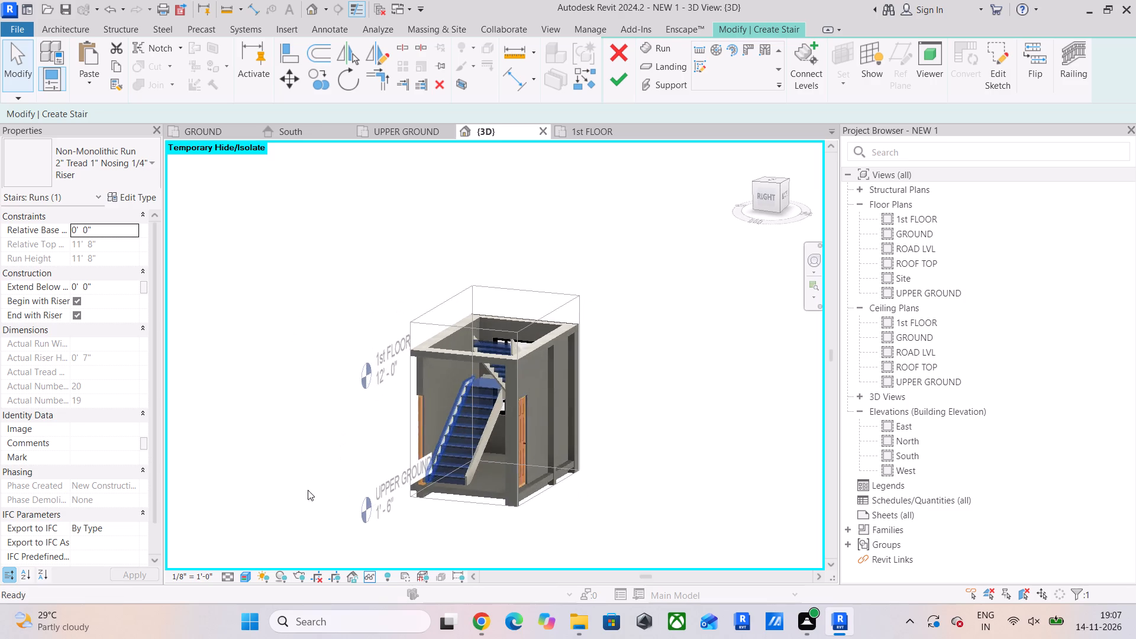
scroll(428, 472, up, 5)
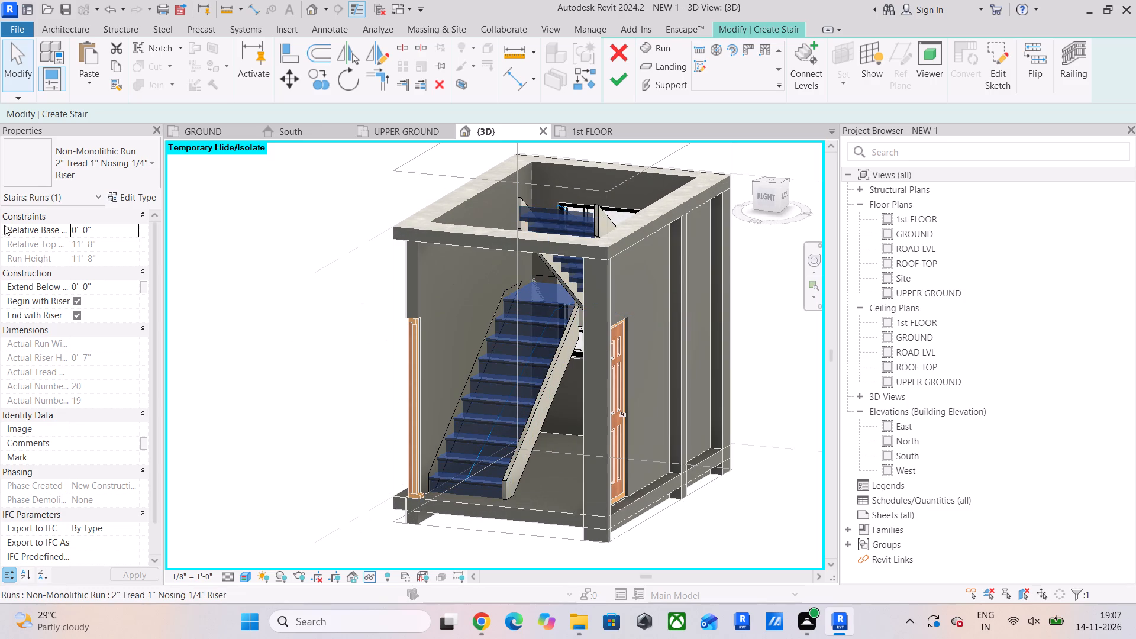
Review the stair run's type properties without changing them, and clear the selection to see the whole stair's properties.
triple_click(129, 161)
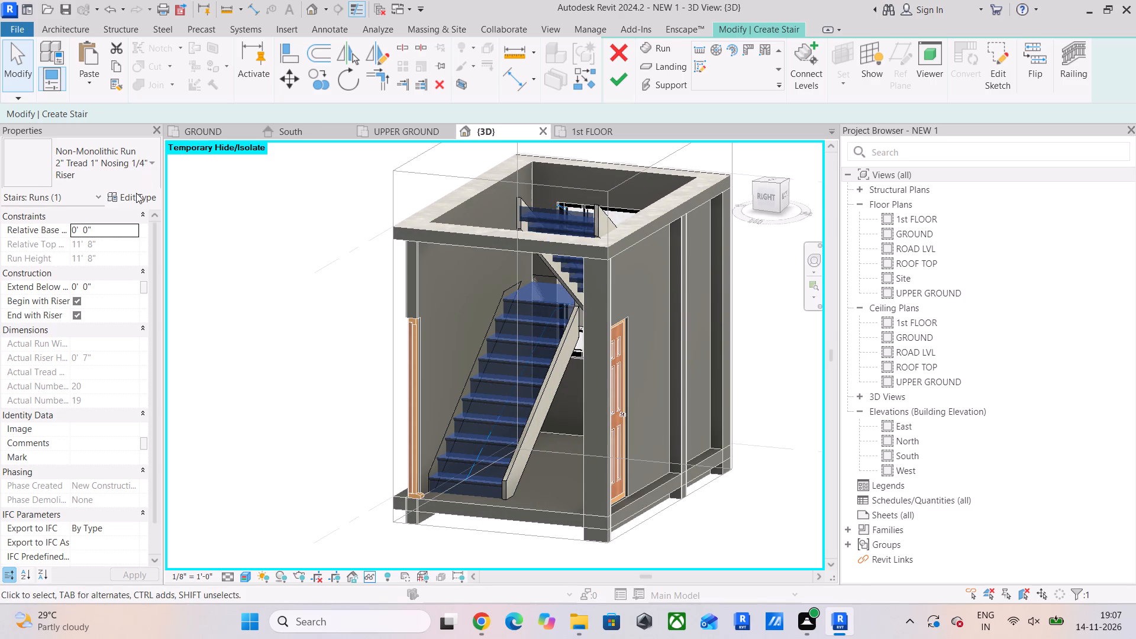
click(136, 193)
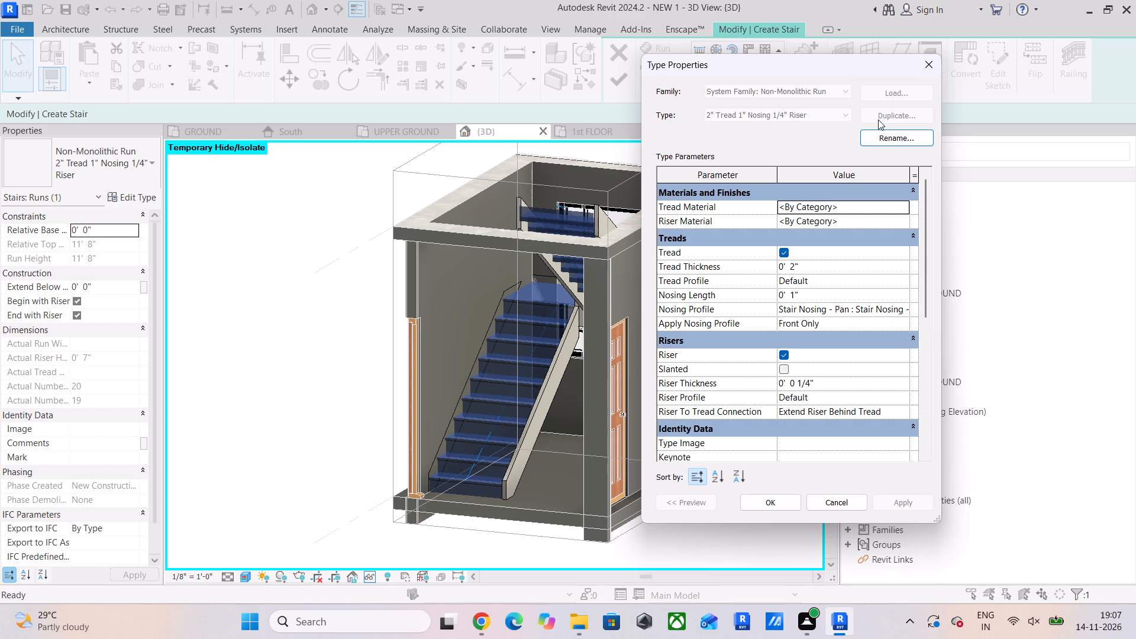
click(921, 65)
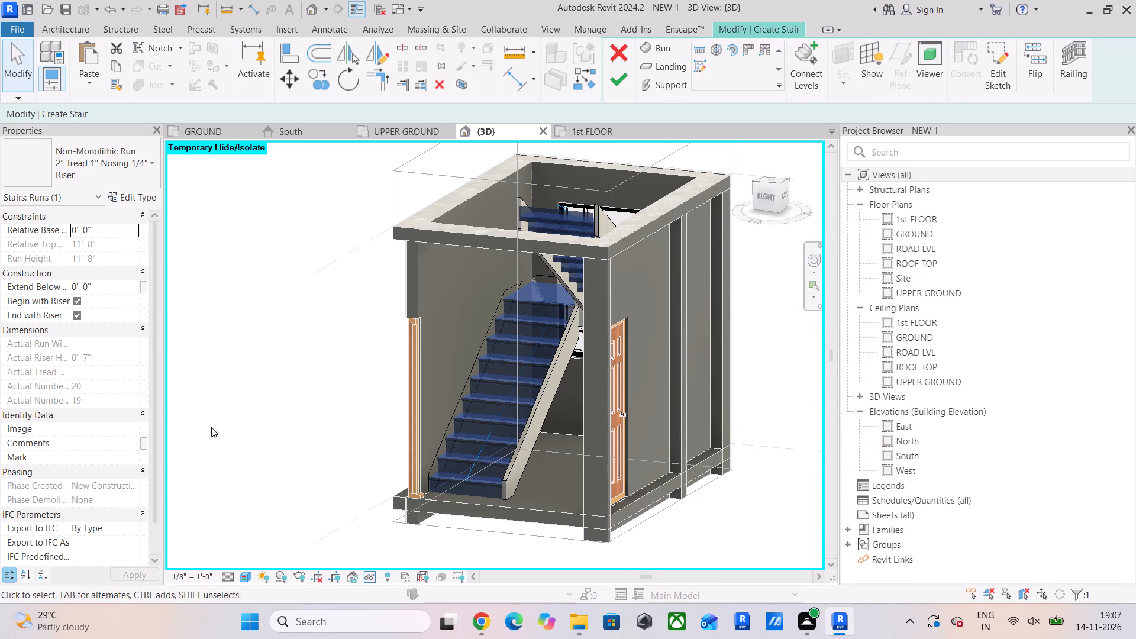
click(227, 419)
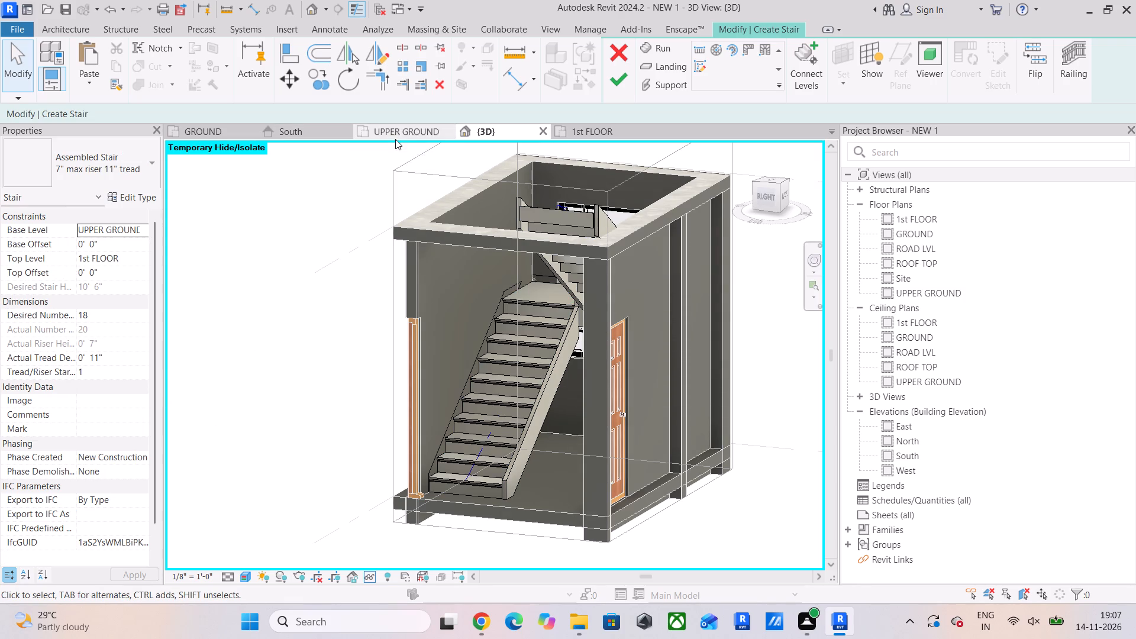
Edit the stair run's sketch in the UPPER GROUND plan and delete the last two risers of the upper flight.
click(412, 125)
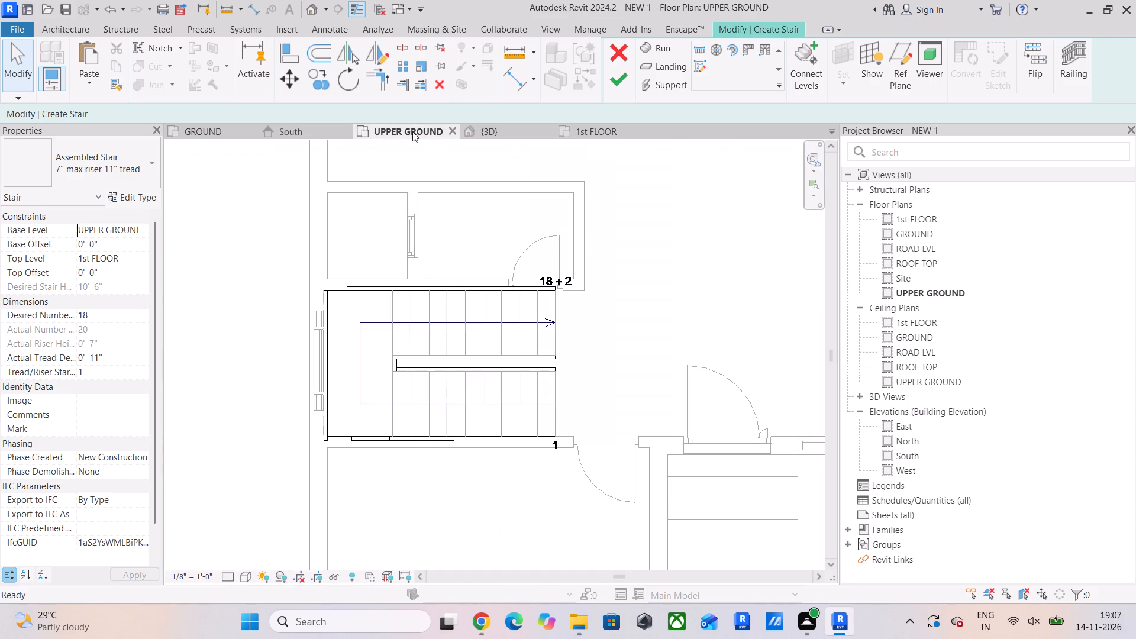
scroll(537, 366, up, 5)
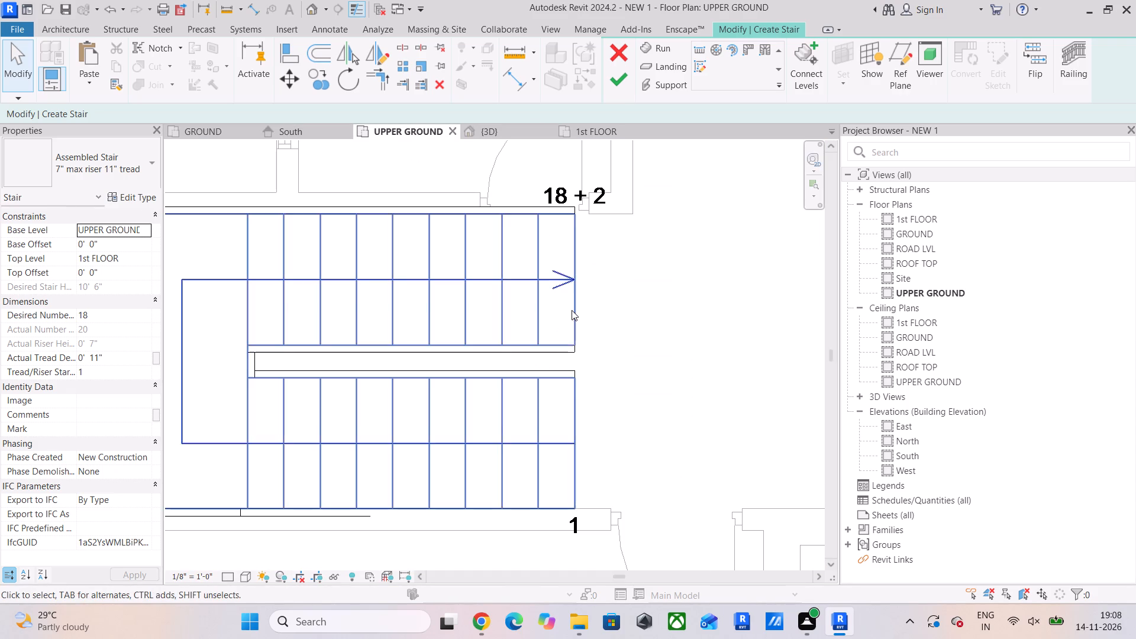
click(572, 309)
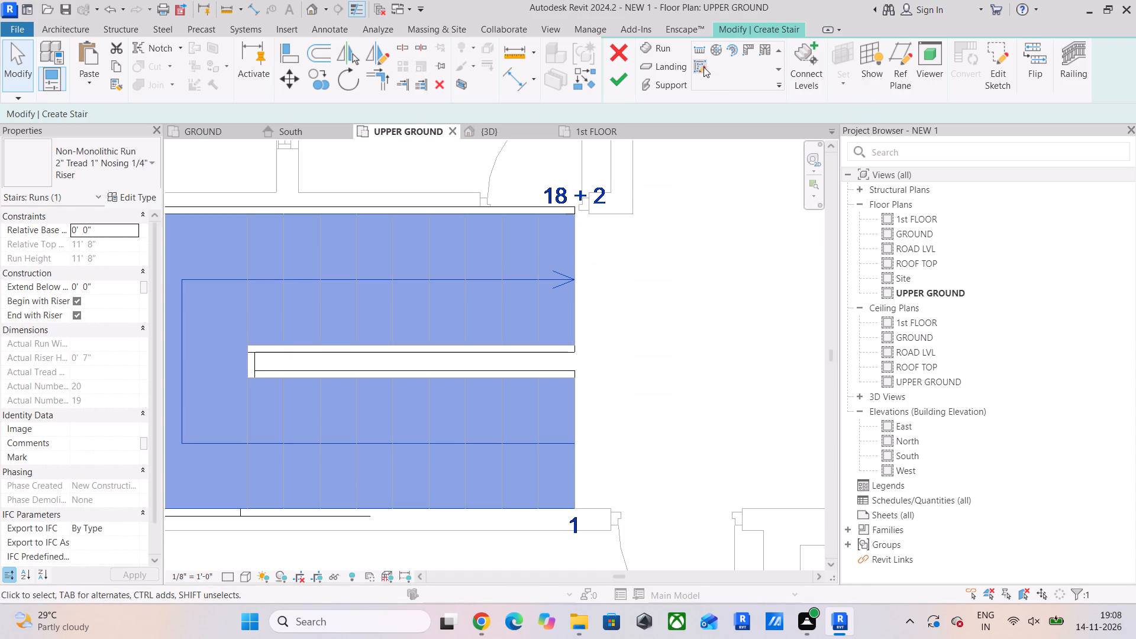
click(994, 62)
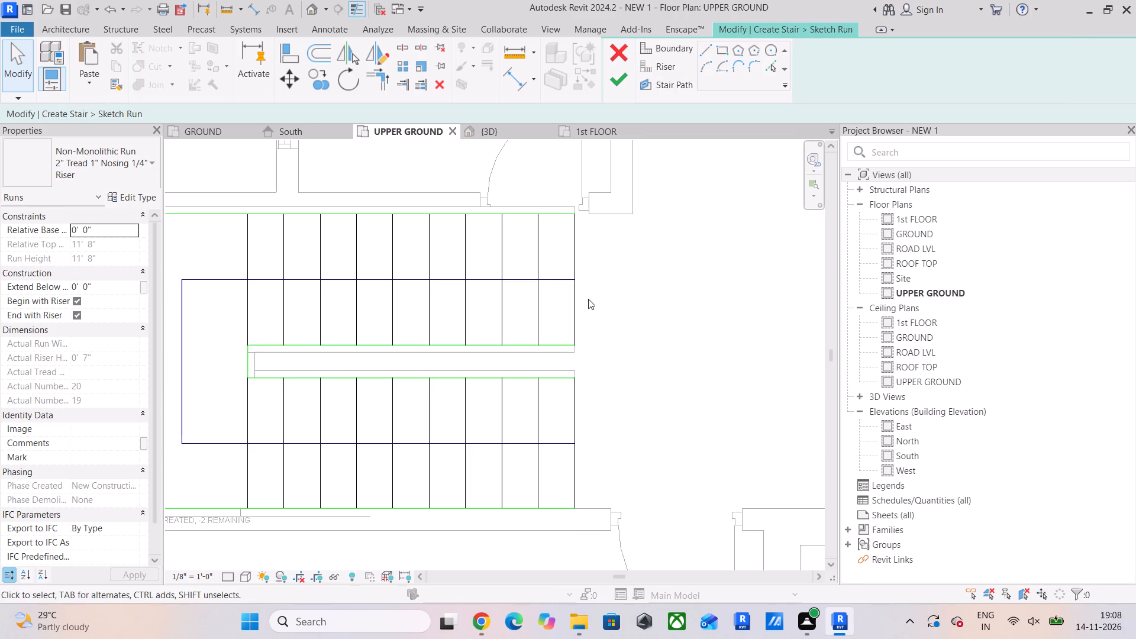
click(577, 306)
key(Delete)
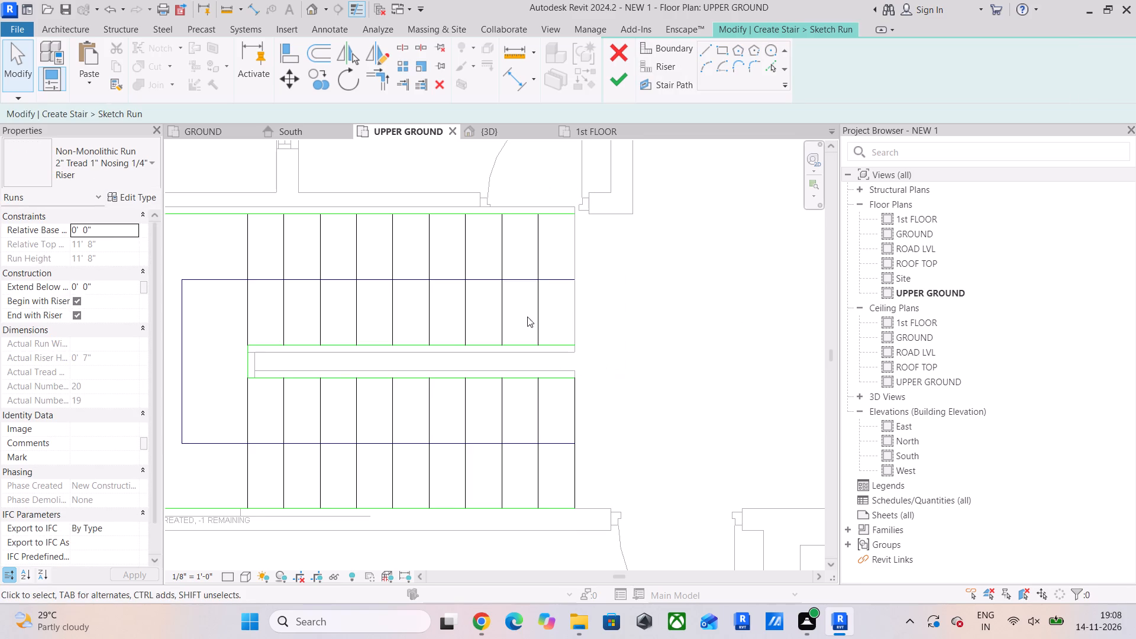
click(538, 308)
key(Delete)
Shorten the upper flight's stair path and both boundary lines to its last remaining riser, and finish the run sketch and the stair.
click(561, 283)
drag(574, 277, 563, 279)
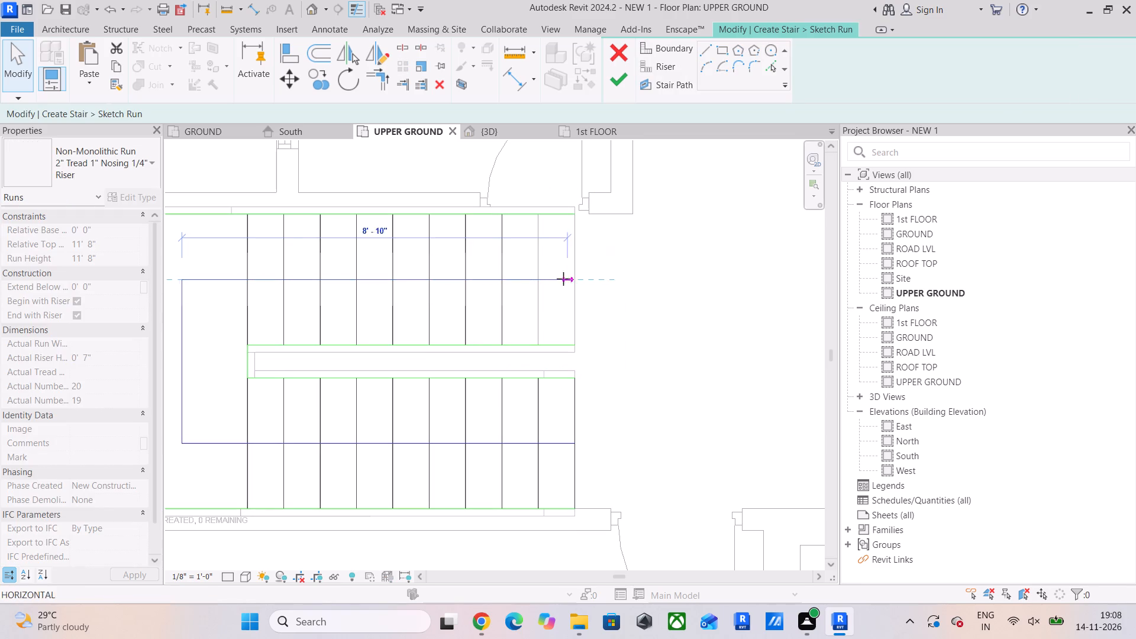
drag(563, 279, 502, 283)
click(555, 348)
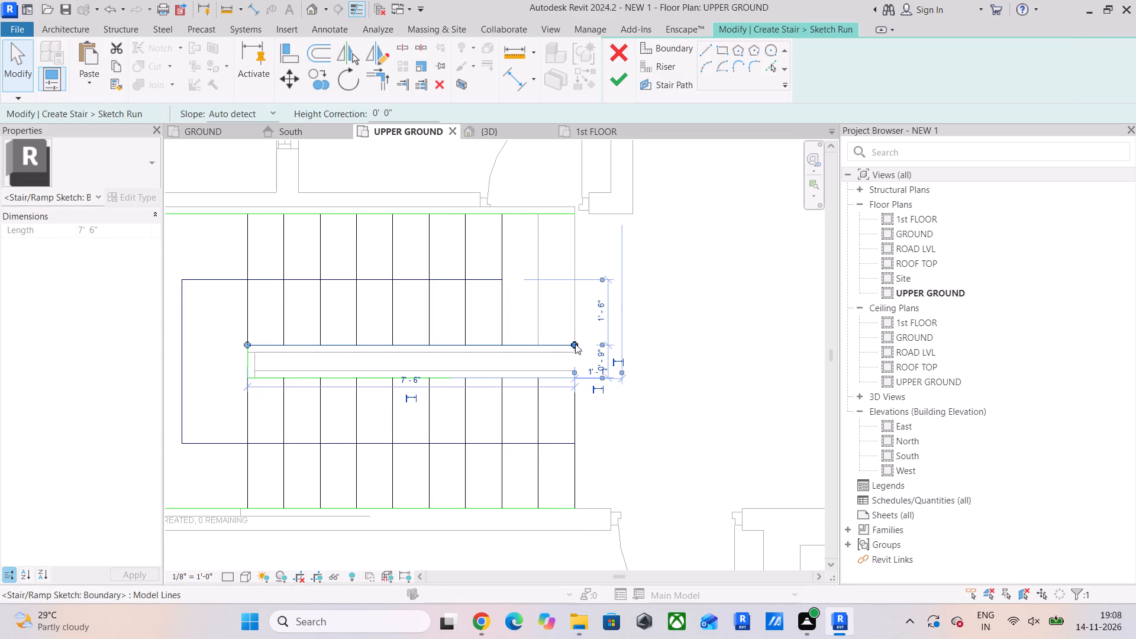
drag(575, 344, 505, 347)
click(556, 214)
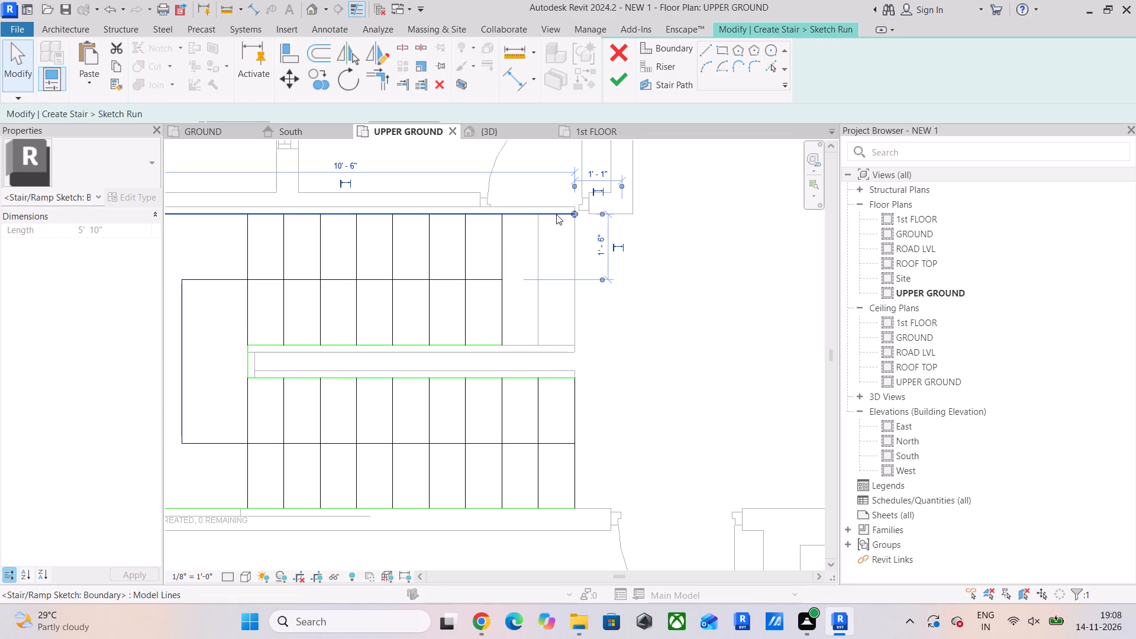
drag(571, 212, 505, 218)
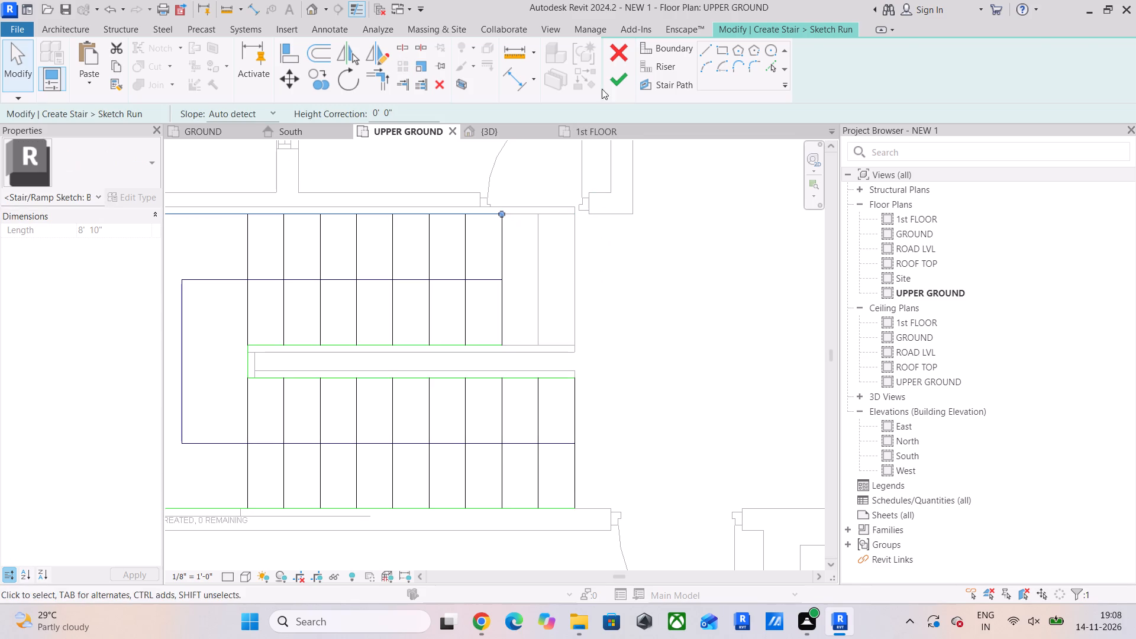
click(614, 75)
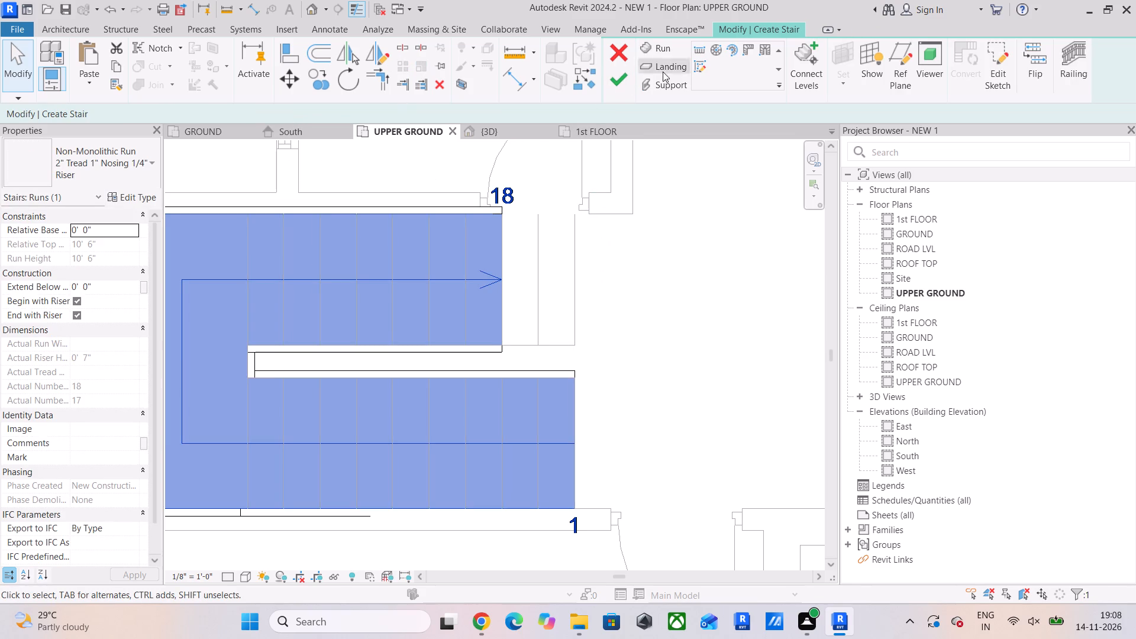
click(619, 78)
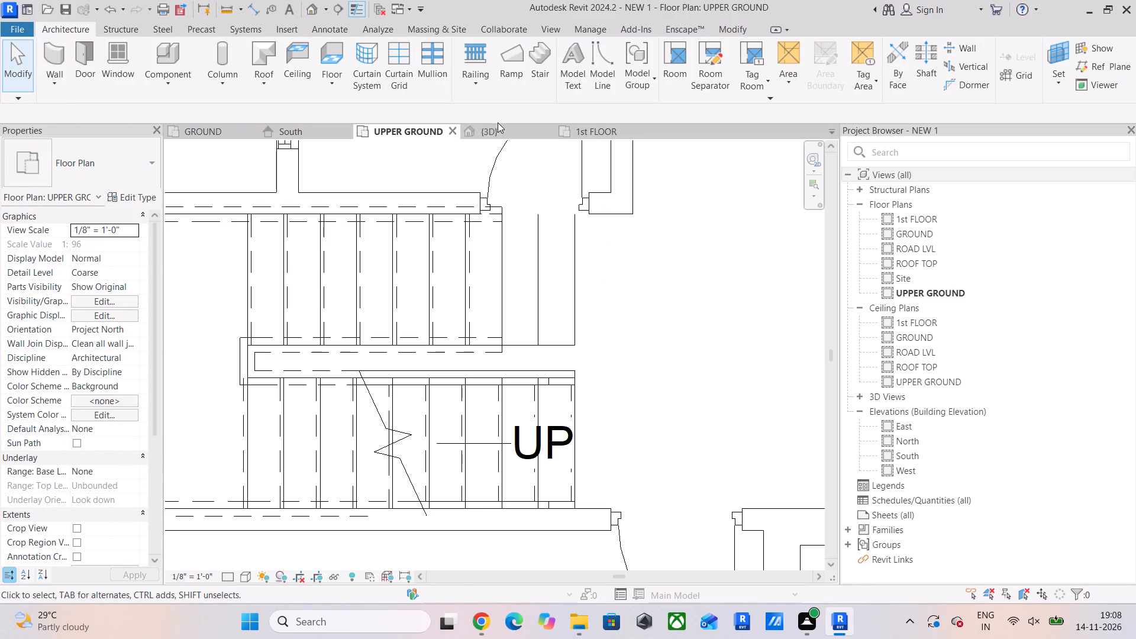
Edit the staircase shaft opening's sketch in the UPPER GROUND plan, pulling its stair-entry edge back to the upper flight's last riser.
click(499, 127)
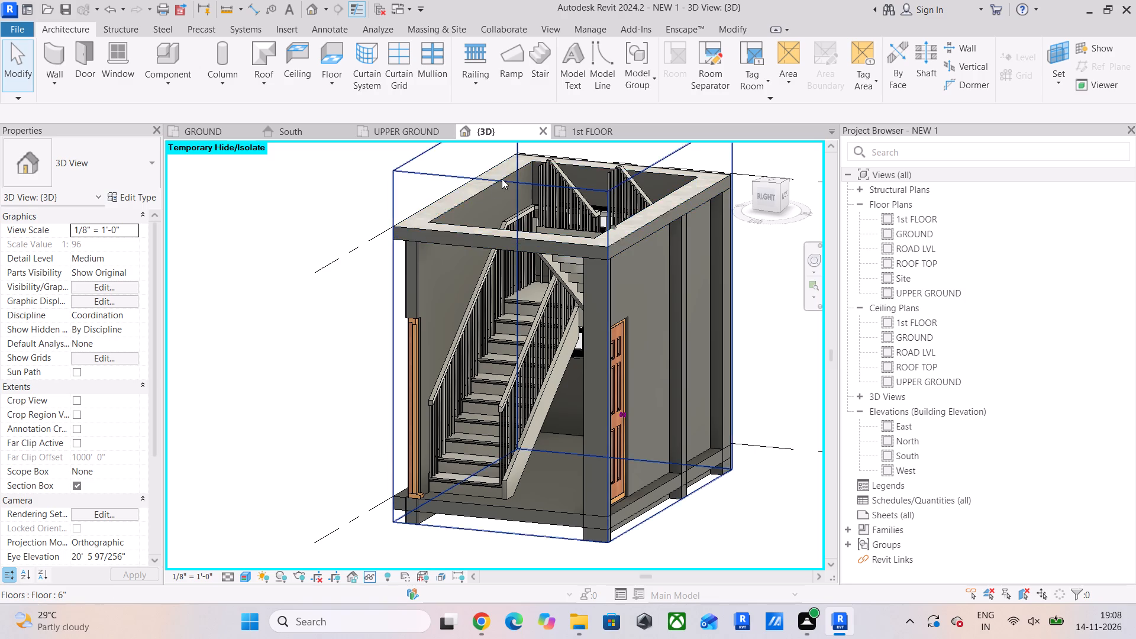
shift+middle_drag(490, 199, 747, 232)
scroll(651, 169, up, 2)
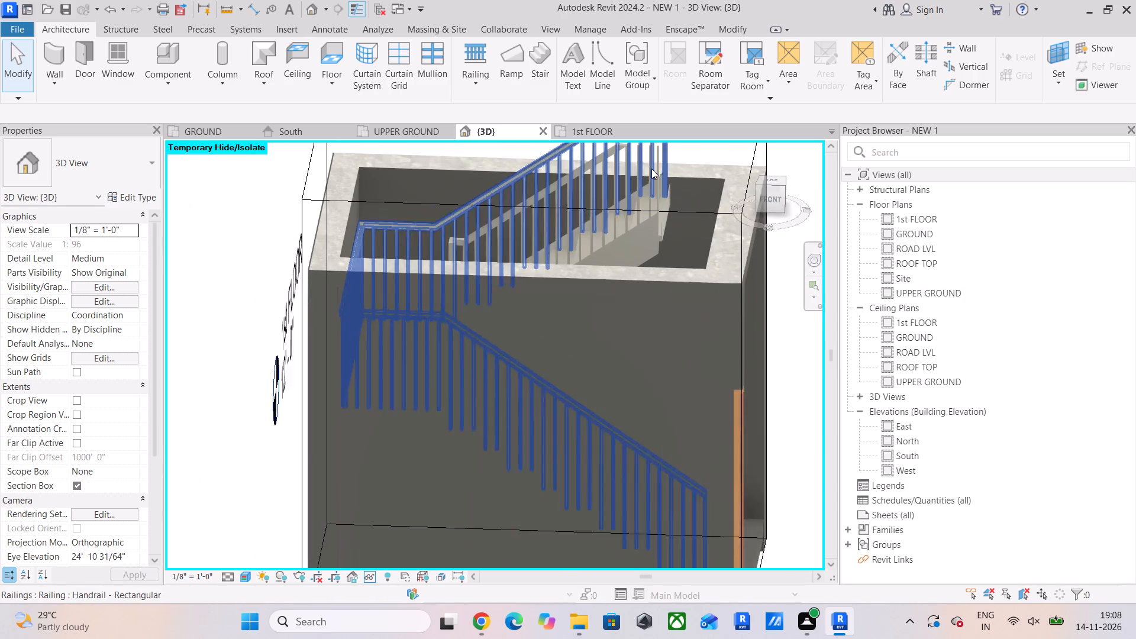
scroll(651, 169, up, 1)
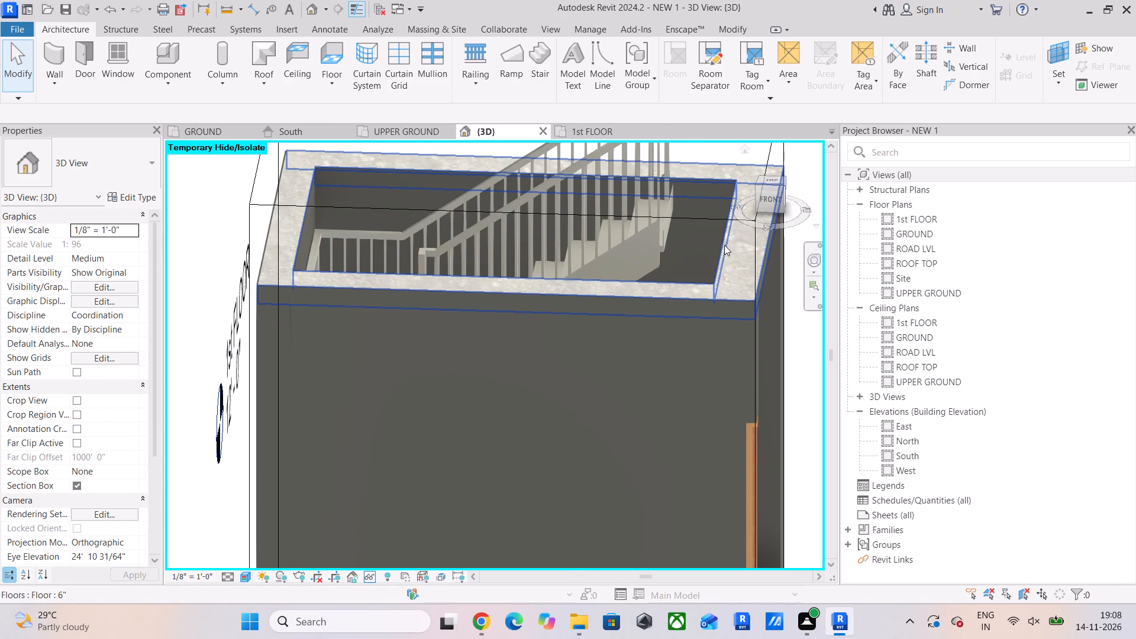
click(724, 245)
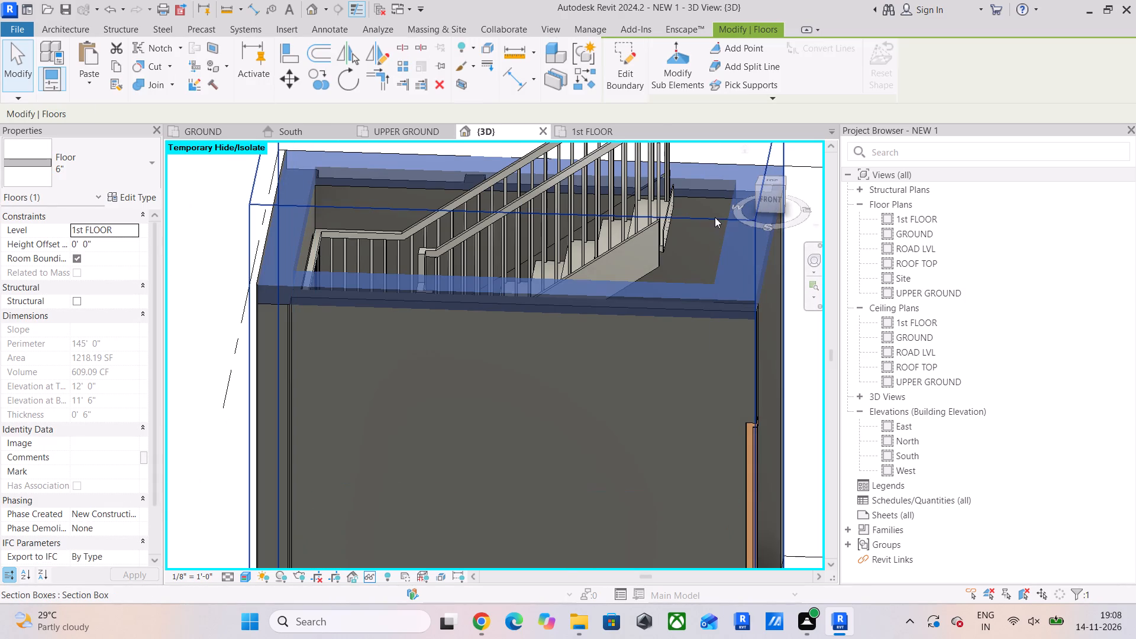
click(710, 248)
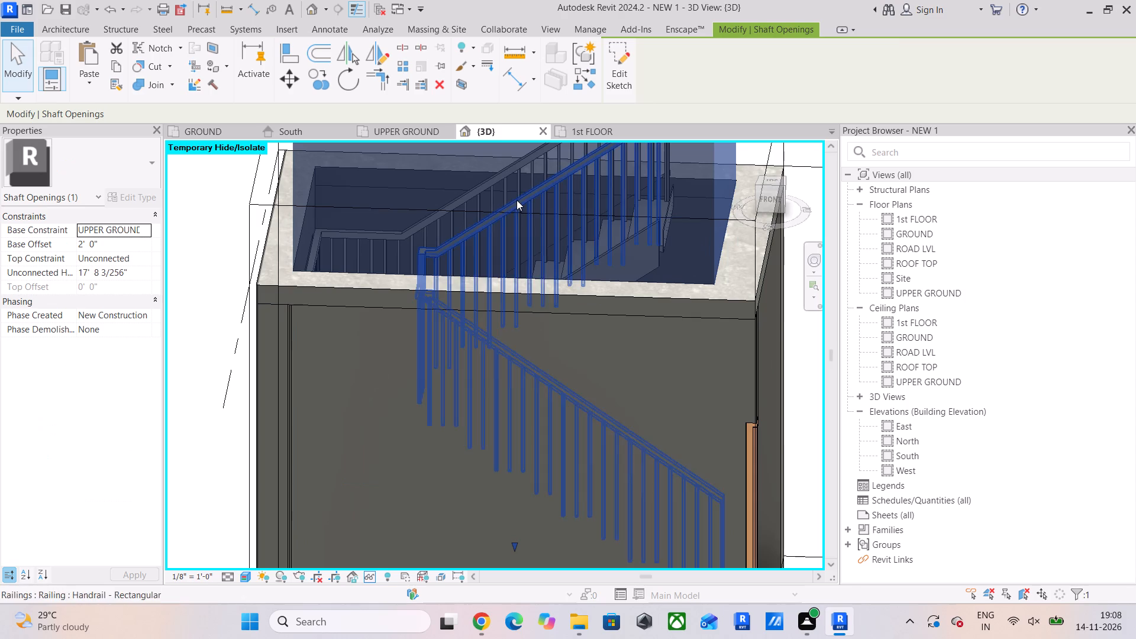
click(414, 131)
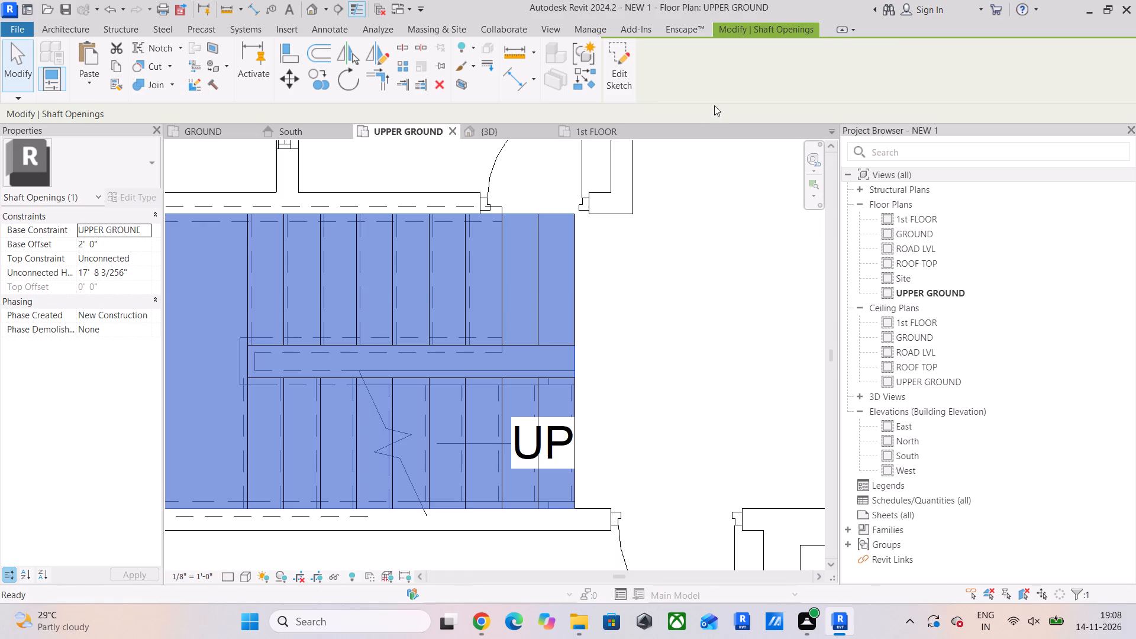
click(621, 70)
scroll(557, 309, up, 1)
click(586, 300)
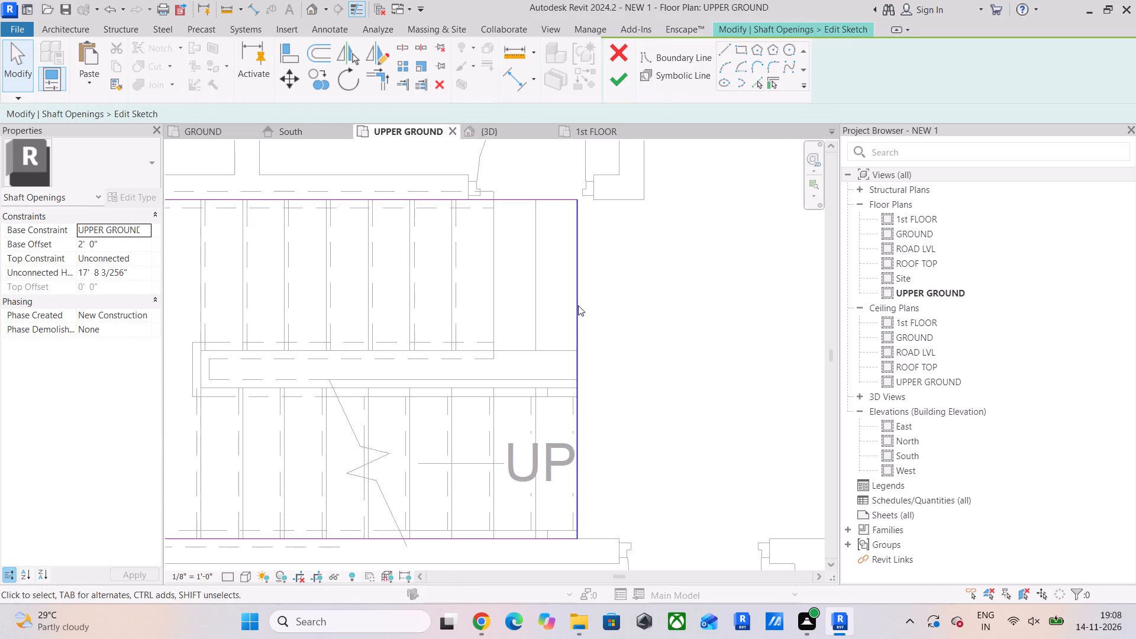
click(578, 305)
drag(577, 311, 495, 314)
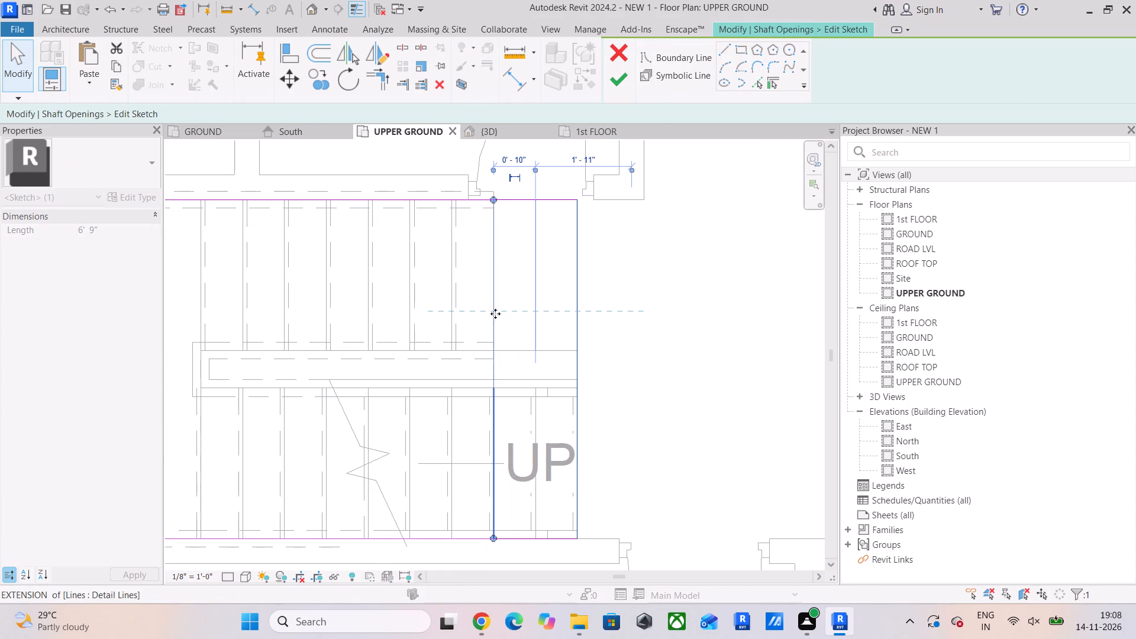
click(638, 257)
click(612, 66)
click(619, 82)
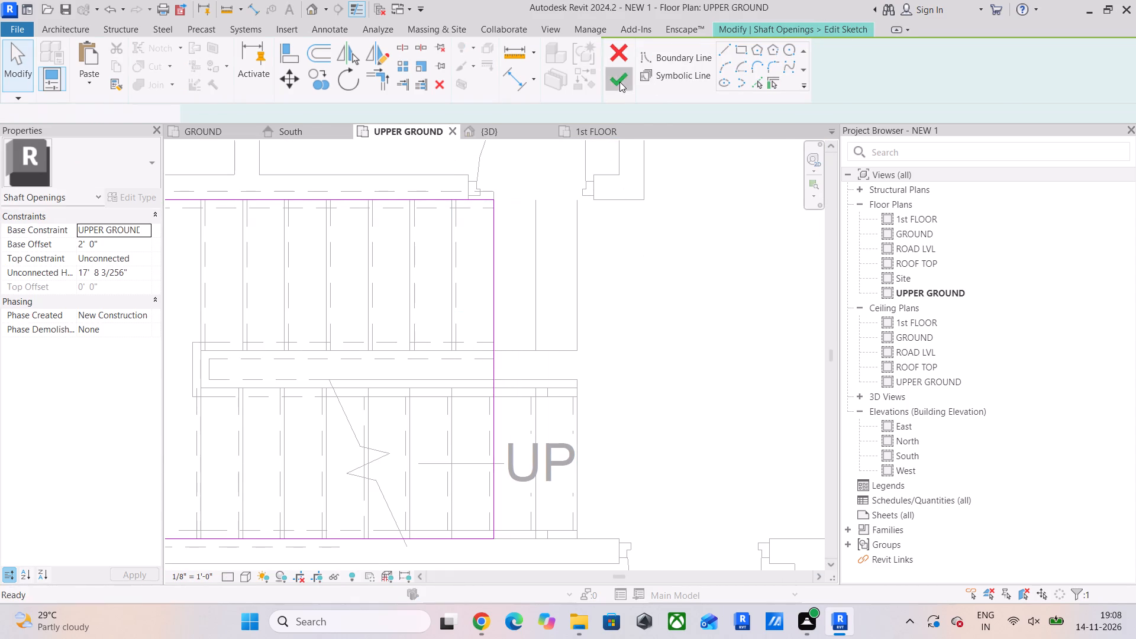
Inspect in 3D how the shaft opening and the 1st FLOOR slab meet the top of the stair.
click(511, 131)
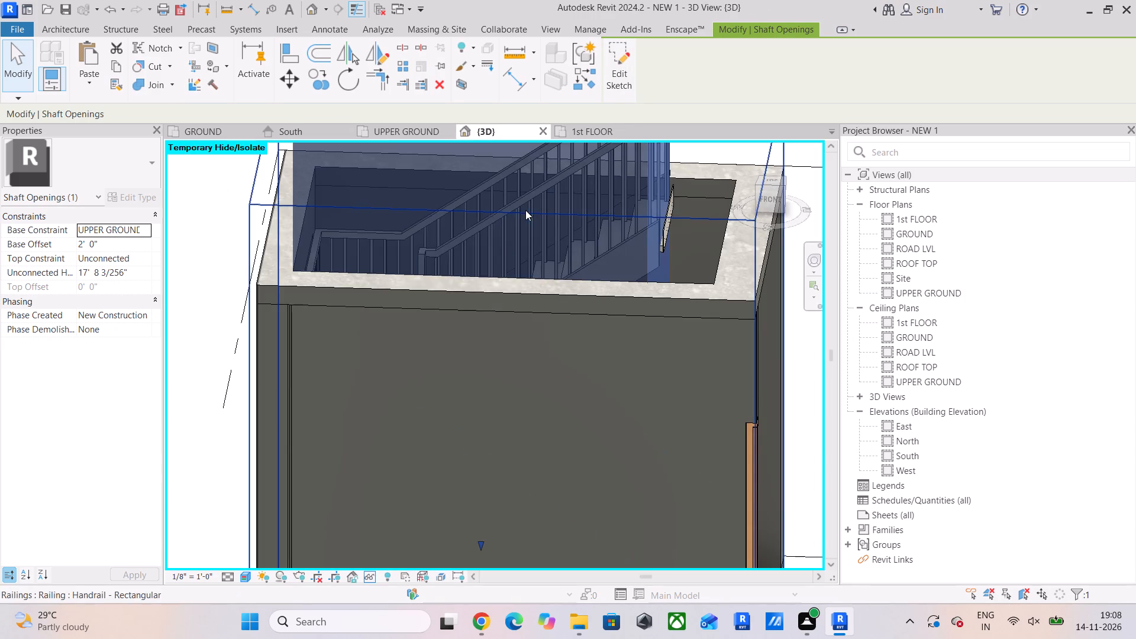
middle_drag(698, 301, 571, 306)
click(730, 291)
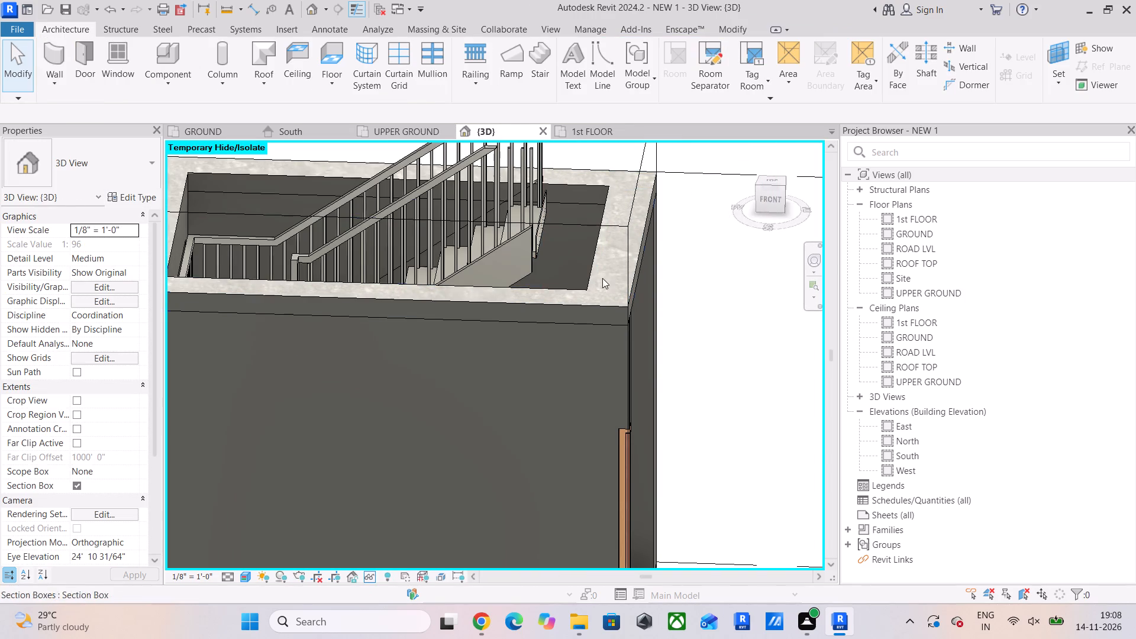
click(589, 268)
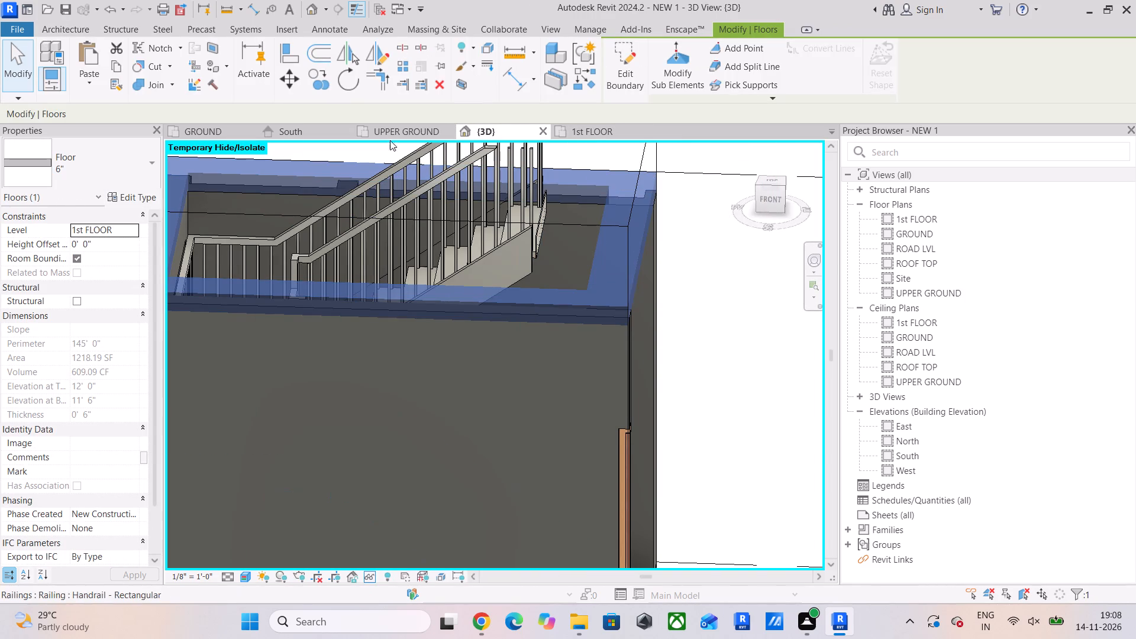
click(390, 133)
scroll(582, 298, down, 5)
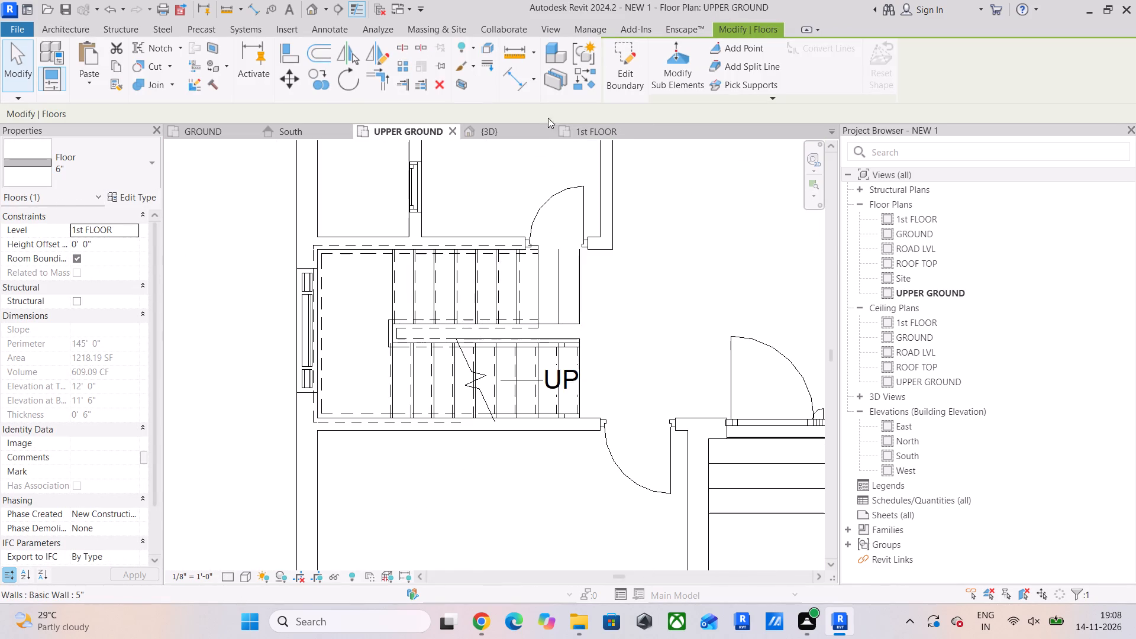
click(524, 127)
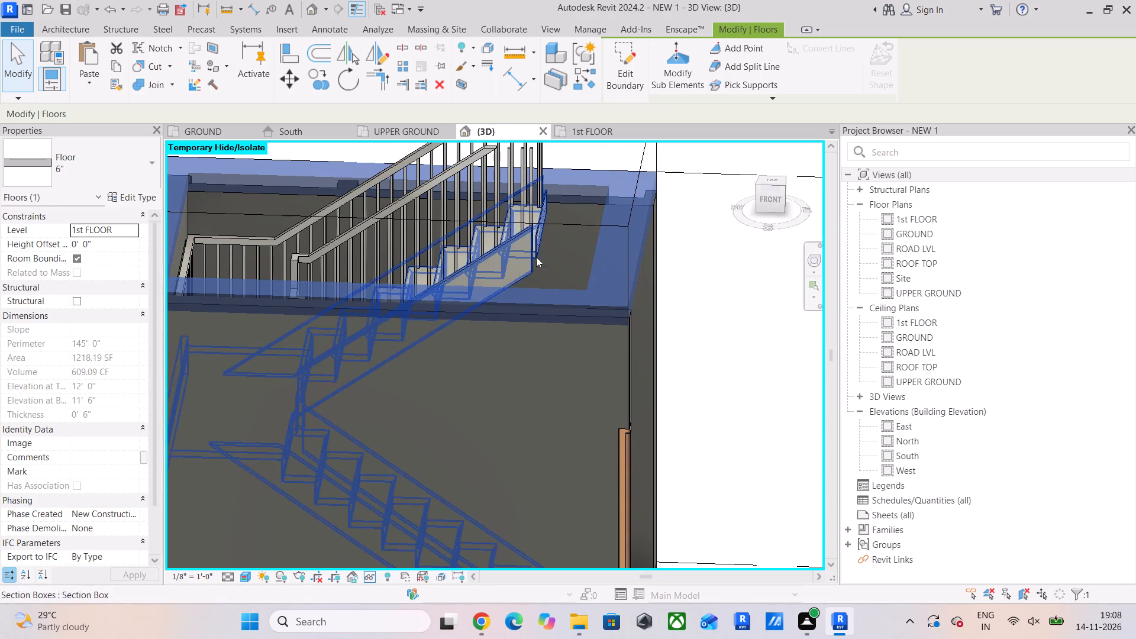
click(523, 280)
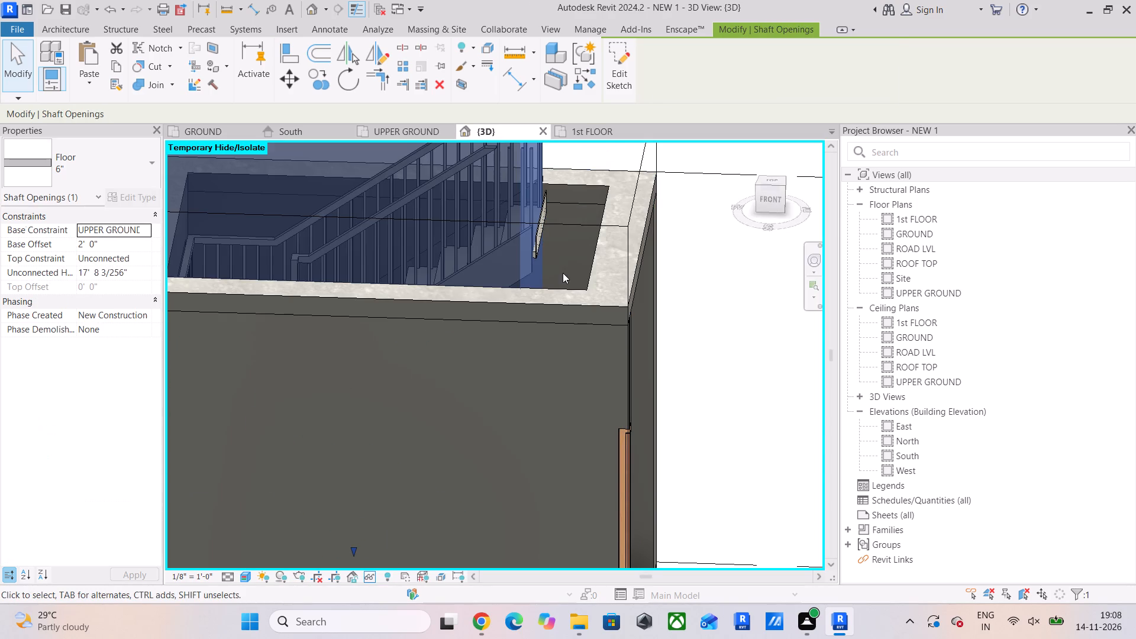
middle_drag(604, 288, 627, 295)
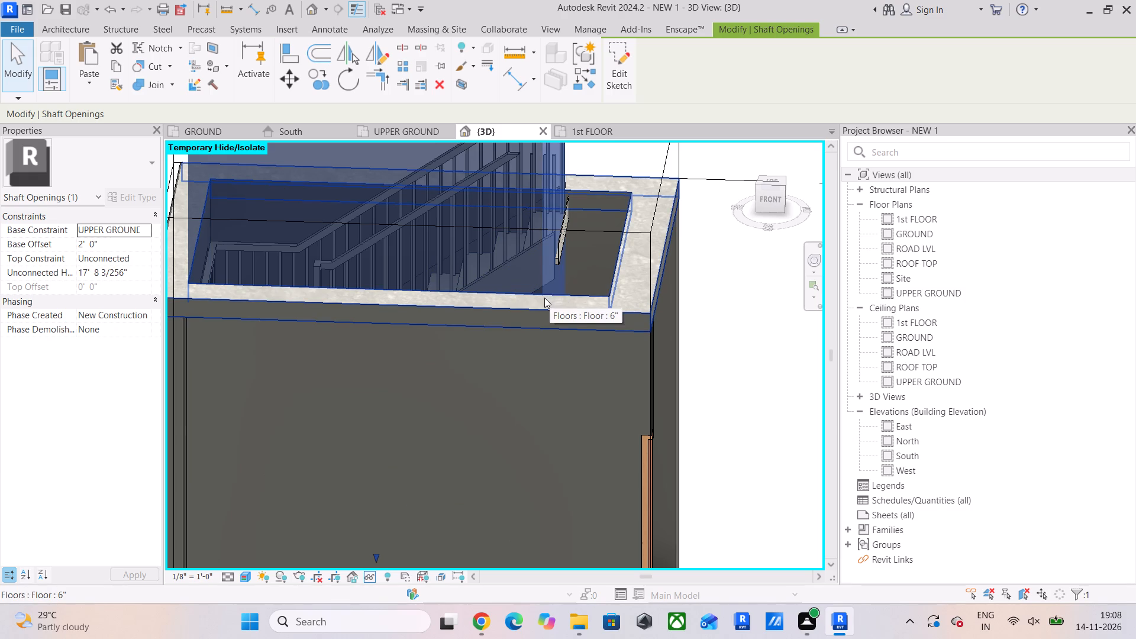
Review the shaft opening's sketch boundary around the stair in the 1st FLOOR plan, and finish it without changes.
click(588, 133)
click(617, 86)
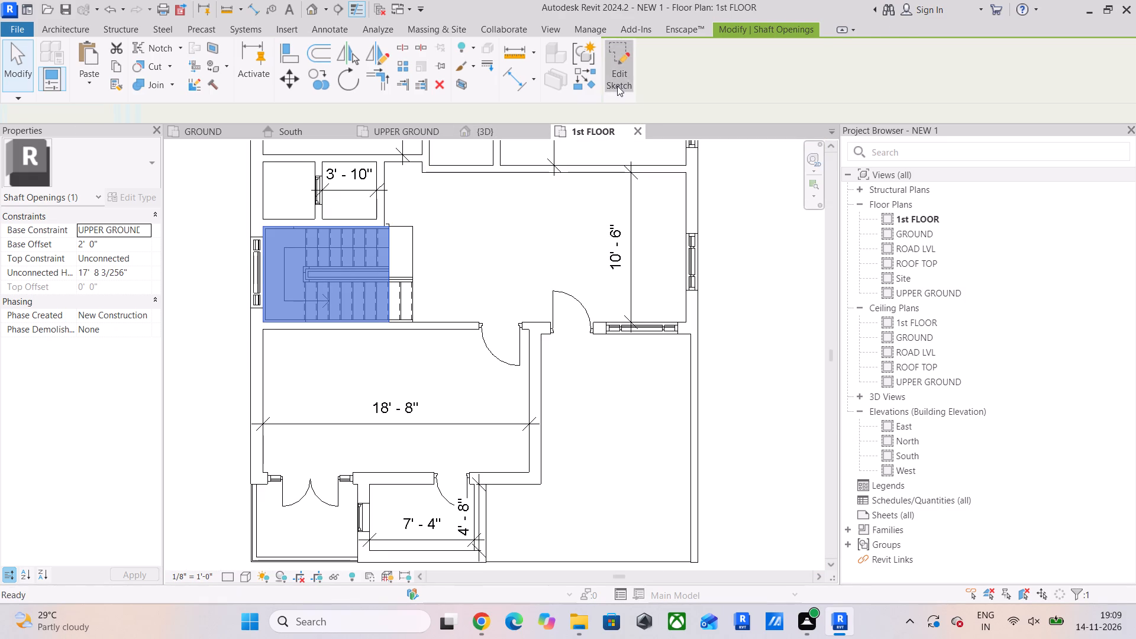
scroll(408, 307, up, 4)
middle_drag(392, 255, 518, 323)
scroll(486, 418, up, 4)
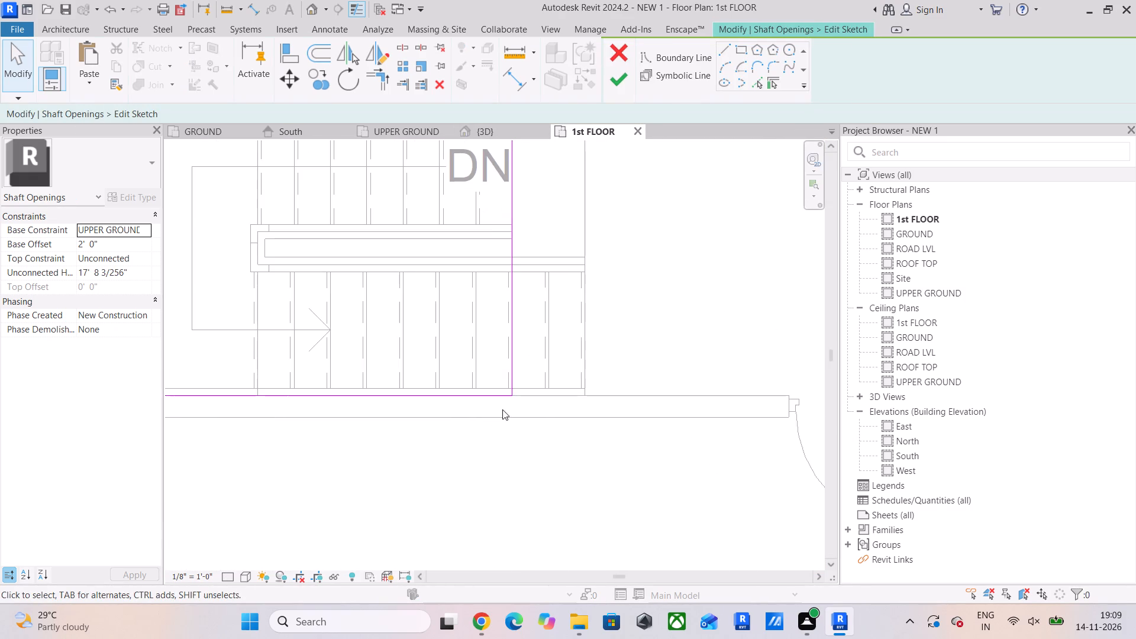
scroll(548, 352, down, 4)
click(624, 77)
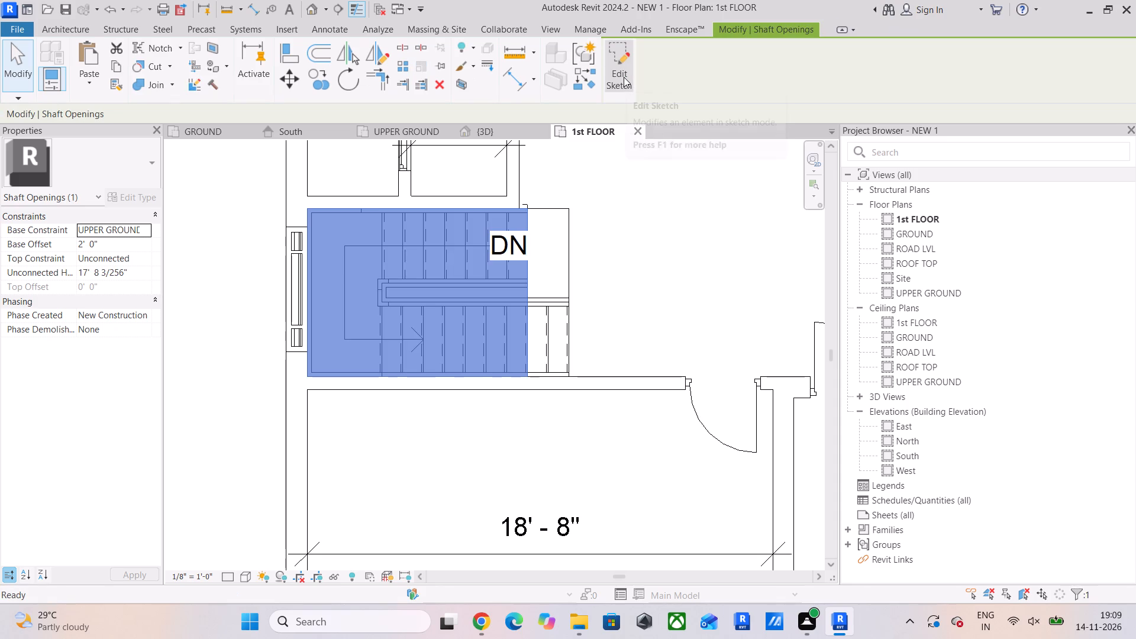
click(637, 231)
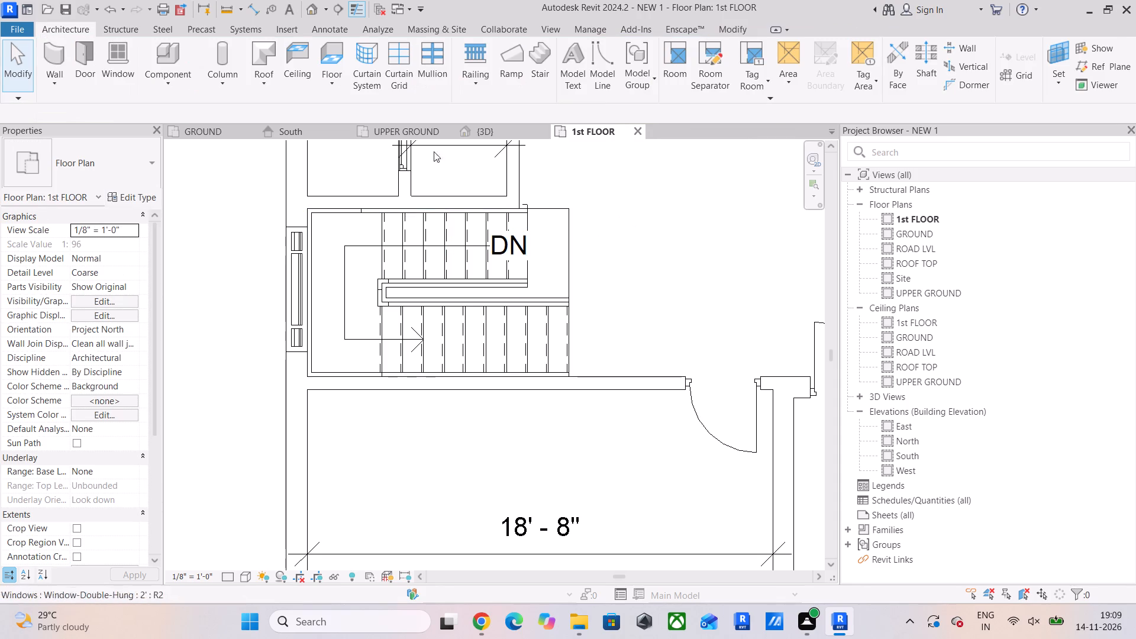
Turn off the 3D view's section box and select the 1st FLOOR slab around the stair opening.
click(486, 132)
scroll(648, 287, down, 5)
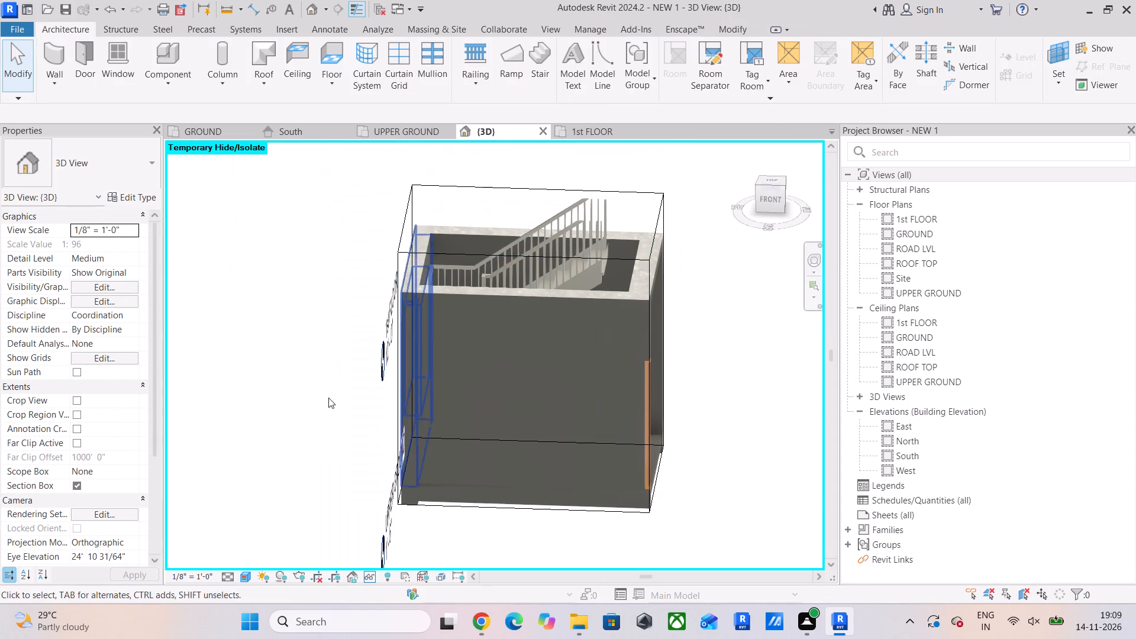
click(82, 488)
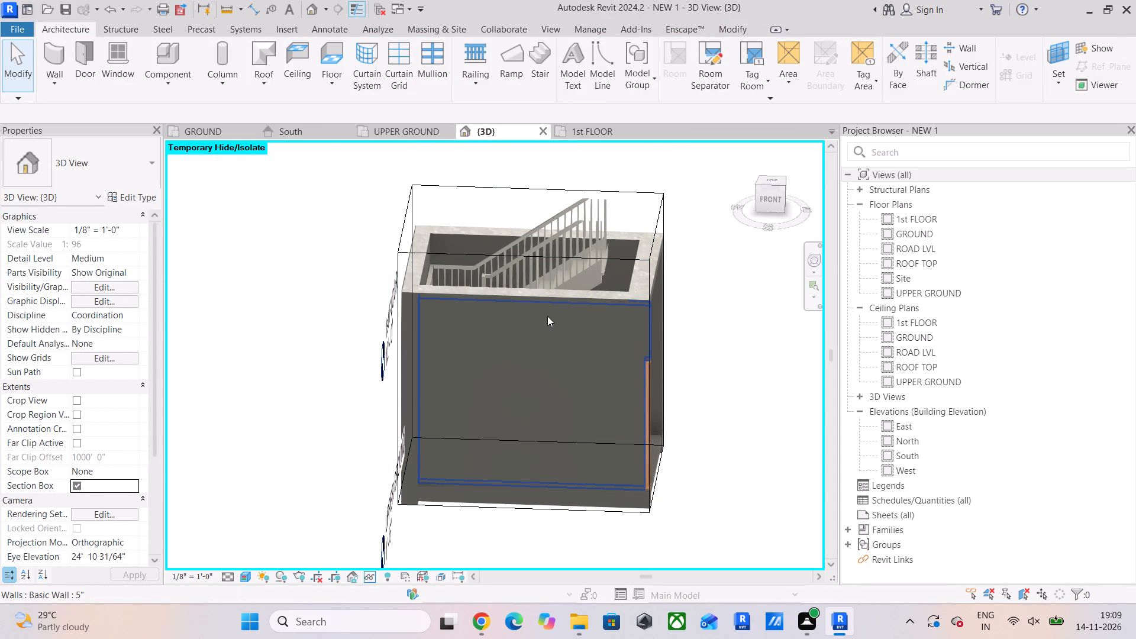
click(75, 486)
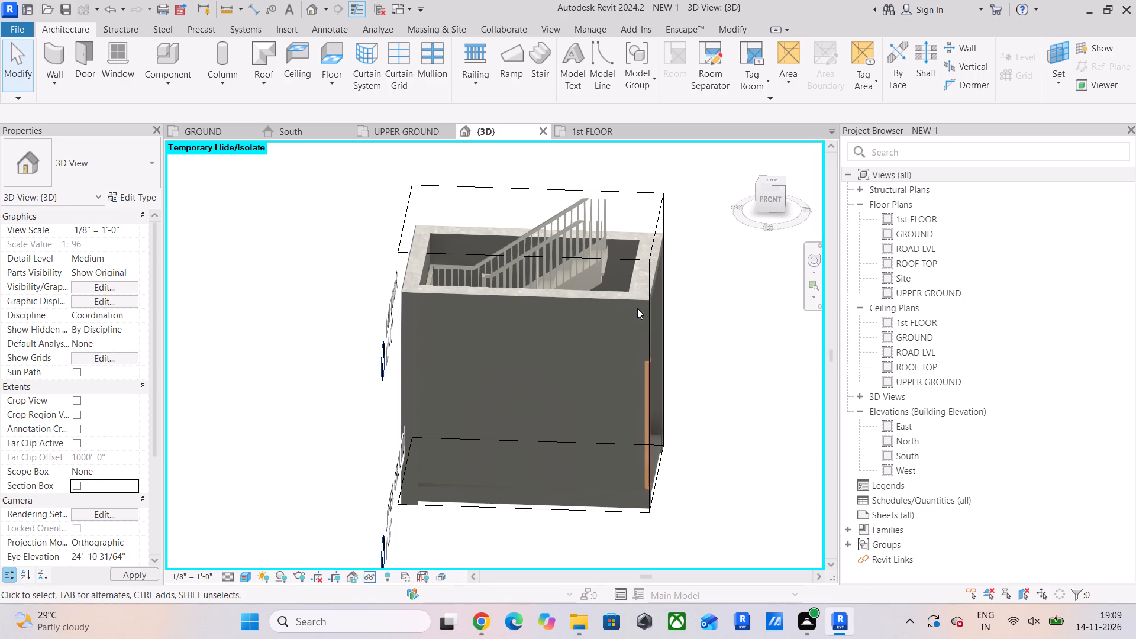
click(635, 271)
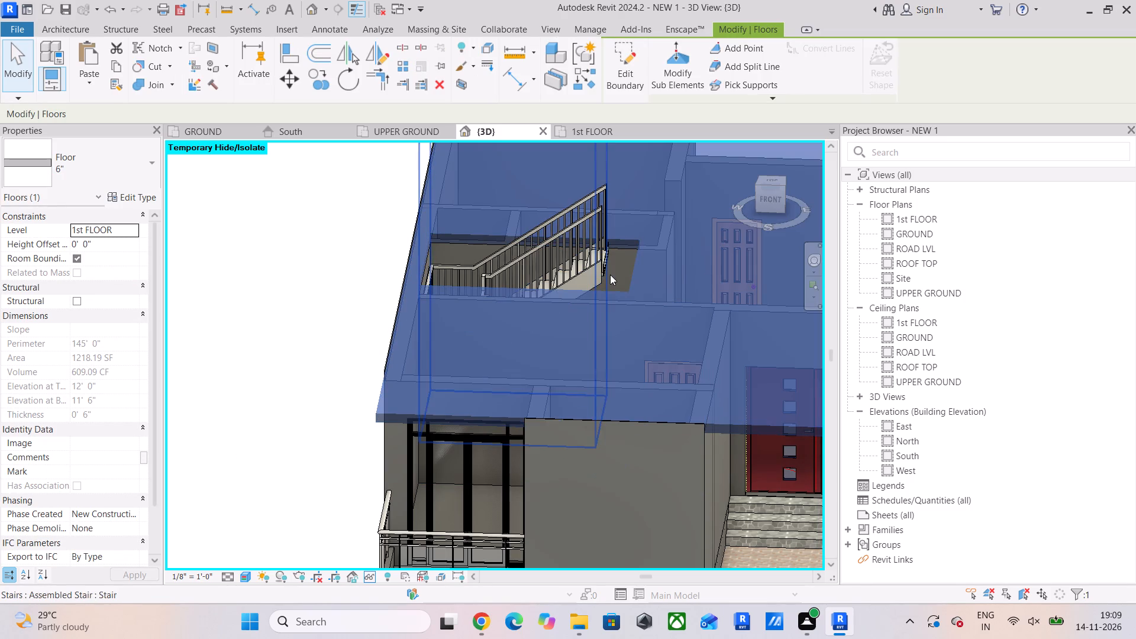
Inspect the selected 1st FLOOR slab and the stair opening in 3D from several sides.
scroll(648, 296, down, 3)
shift+middle_drag(696, 309, 519, 353)
middle_drag(572, 324, 435, 466)
scroll(575, 408, up, 5)
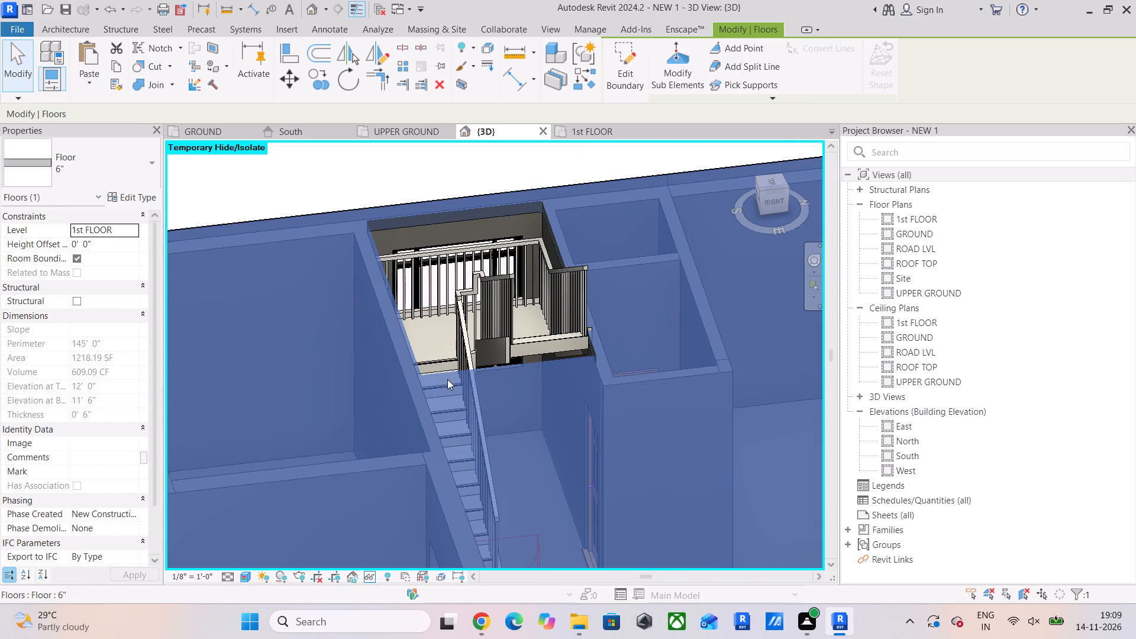
click(448, 376)
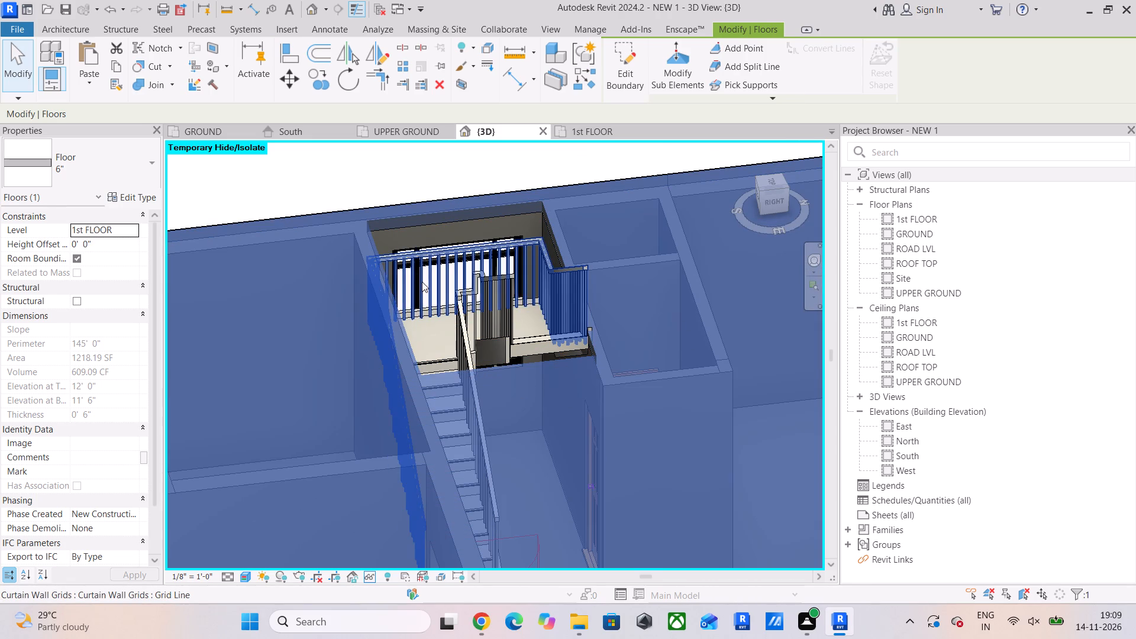
scroll(350, 279, down, 4)
shift+middle_drag(380, 310, 387, 313)
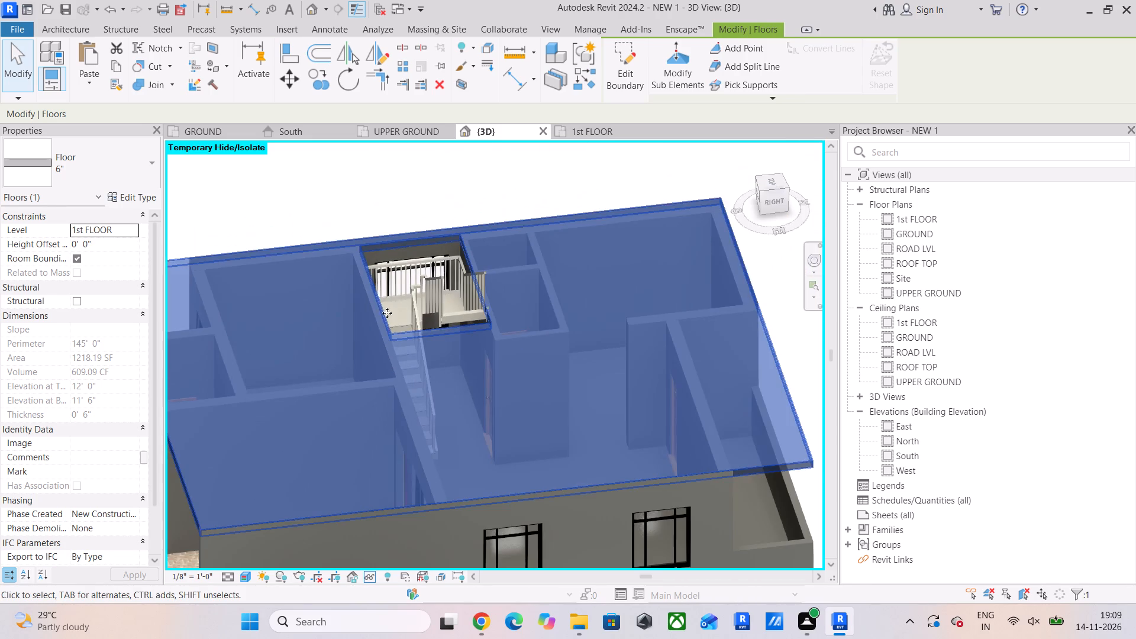
shift+middle_drag(387, 313, 573, 258)
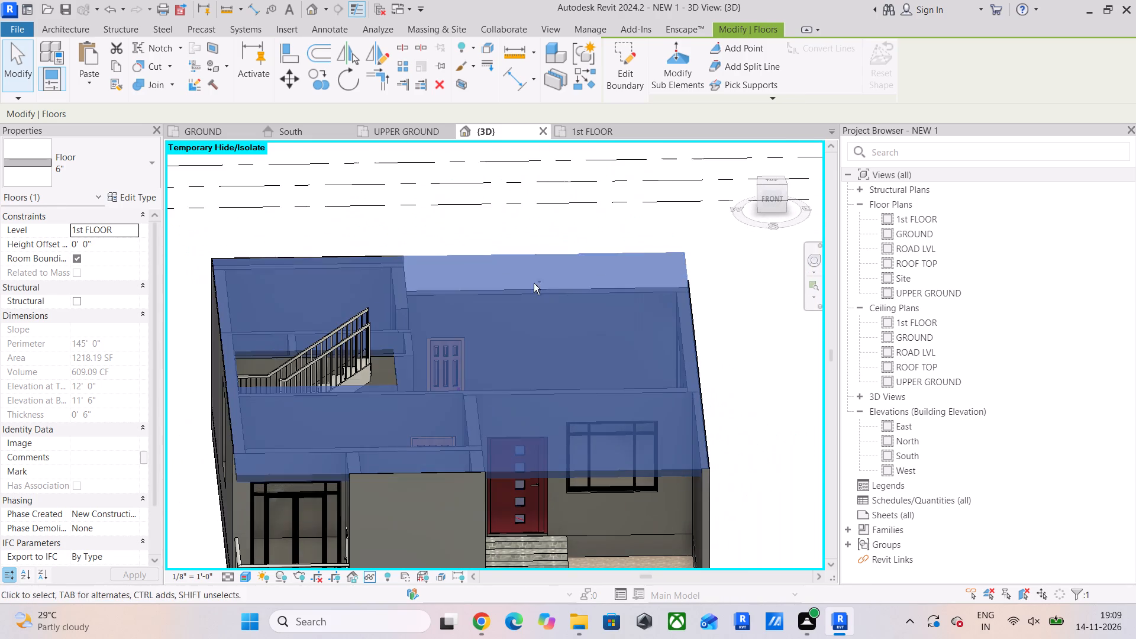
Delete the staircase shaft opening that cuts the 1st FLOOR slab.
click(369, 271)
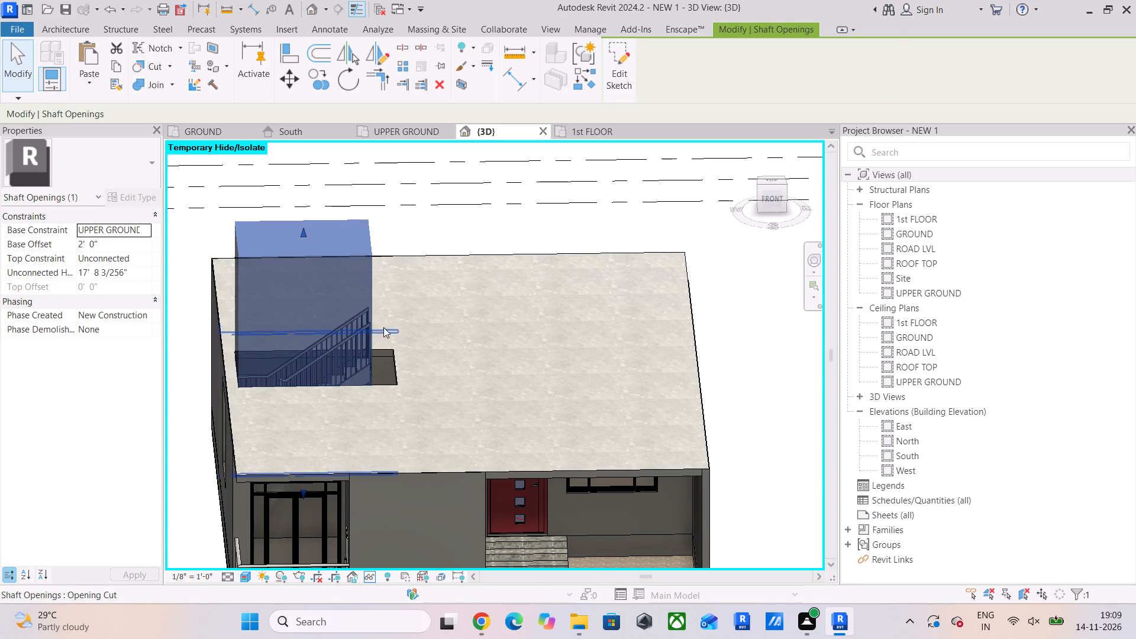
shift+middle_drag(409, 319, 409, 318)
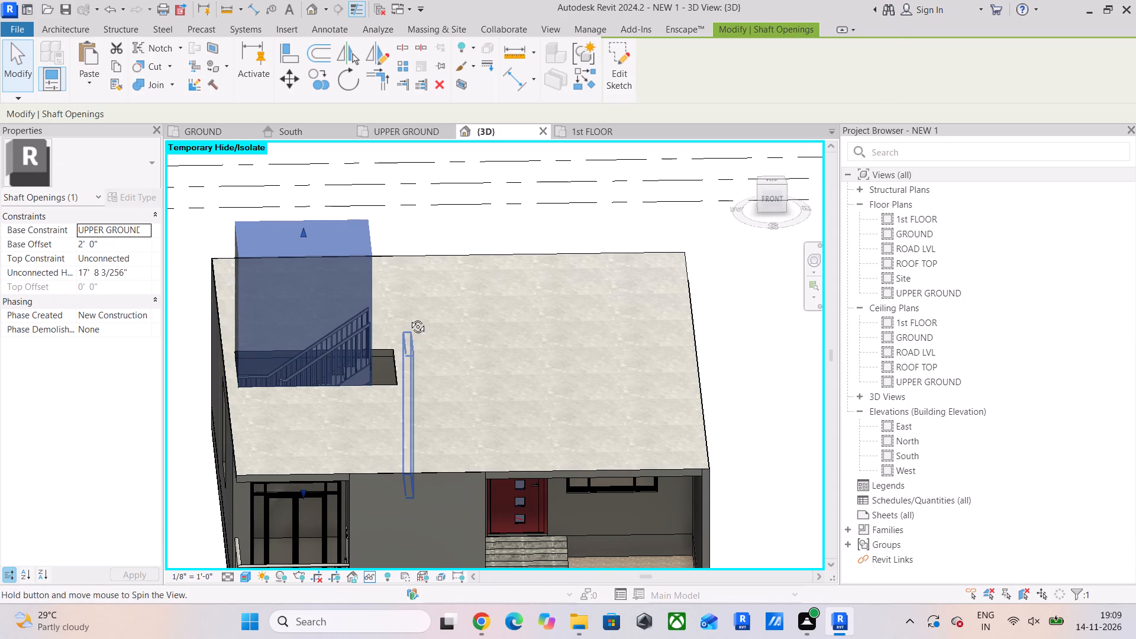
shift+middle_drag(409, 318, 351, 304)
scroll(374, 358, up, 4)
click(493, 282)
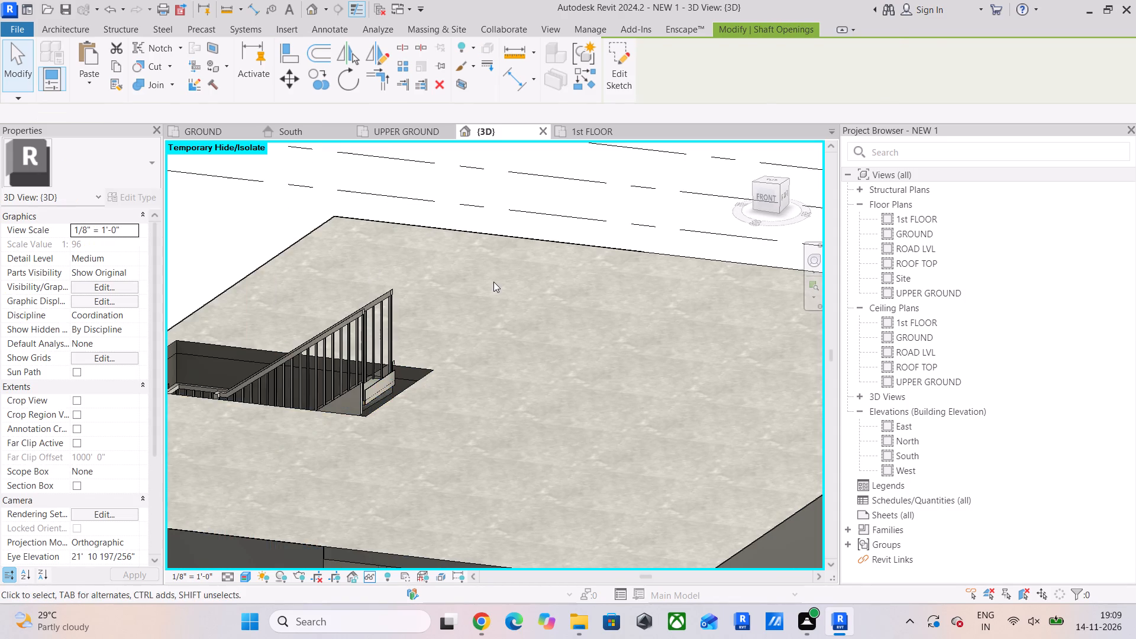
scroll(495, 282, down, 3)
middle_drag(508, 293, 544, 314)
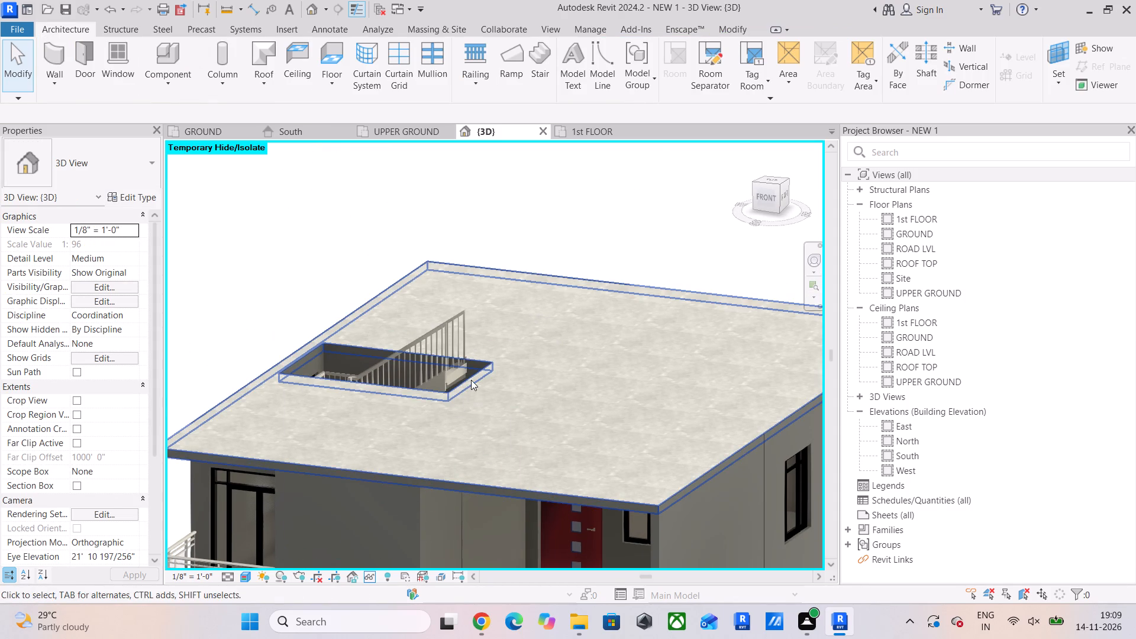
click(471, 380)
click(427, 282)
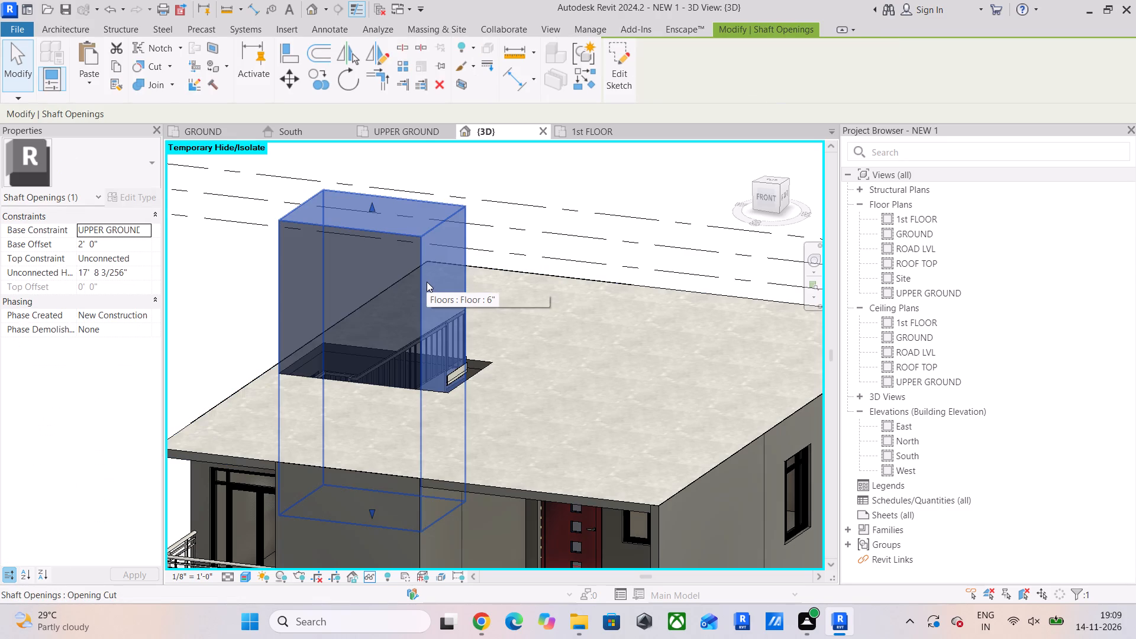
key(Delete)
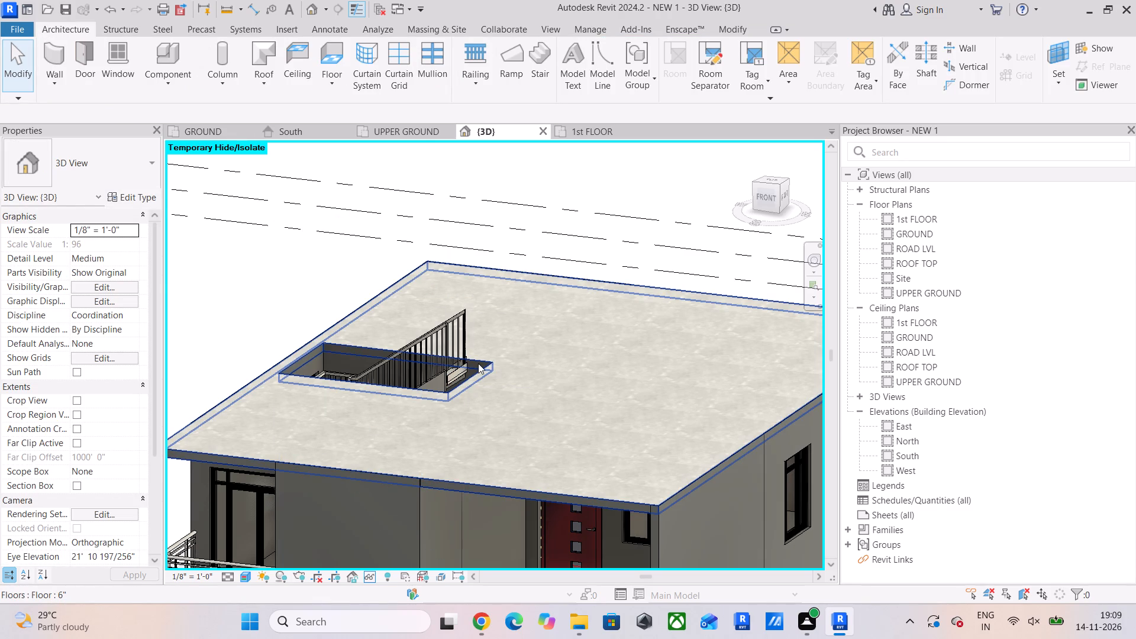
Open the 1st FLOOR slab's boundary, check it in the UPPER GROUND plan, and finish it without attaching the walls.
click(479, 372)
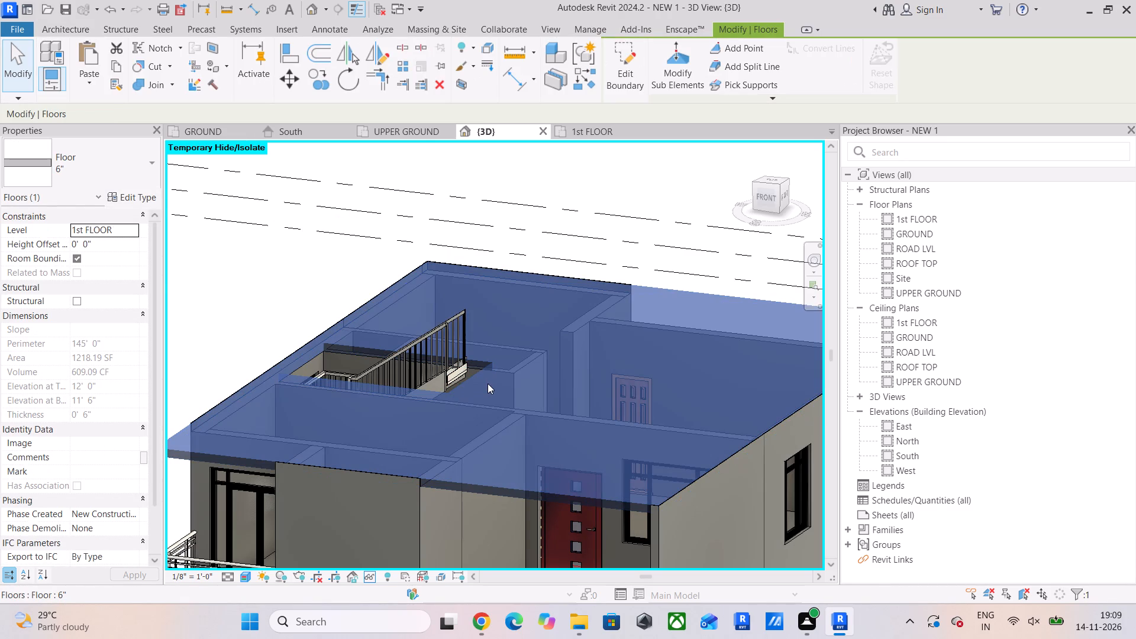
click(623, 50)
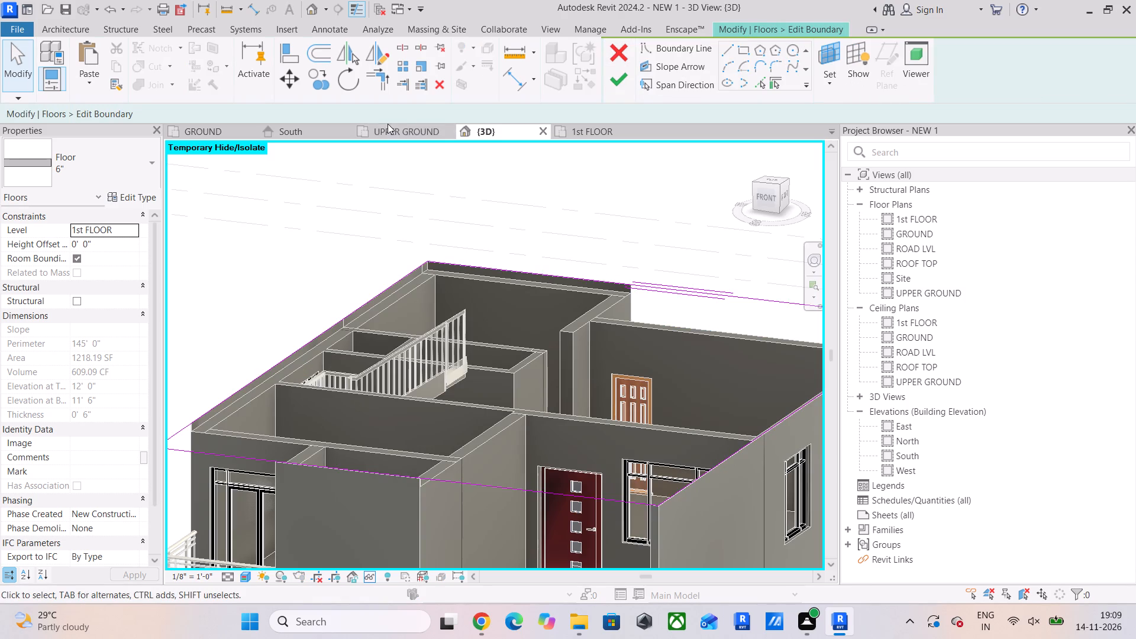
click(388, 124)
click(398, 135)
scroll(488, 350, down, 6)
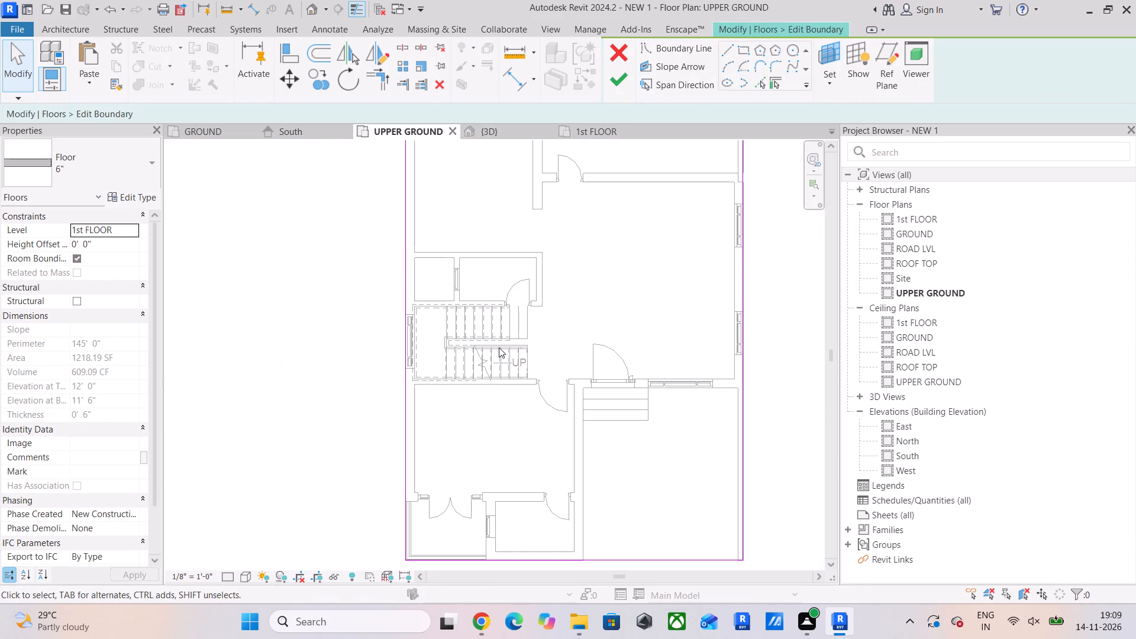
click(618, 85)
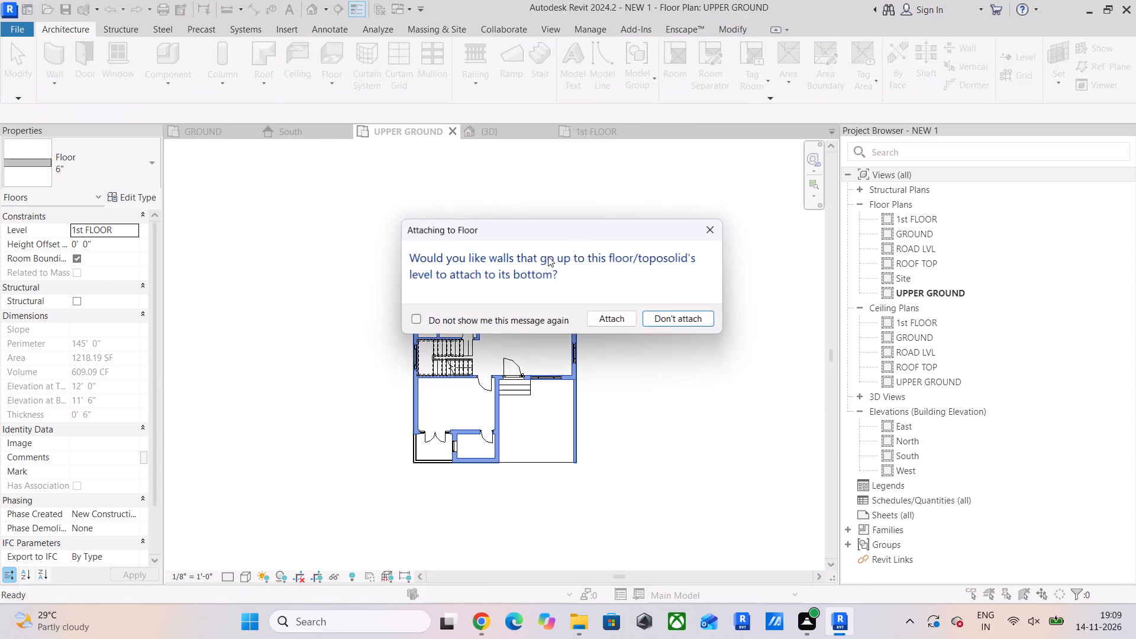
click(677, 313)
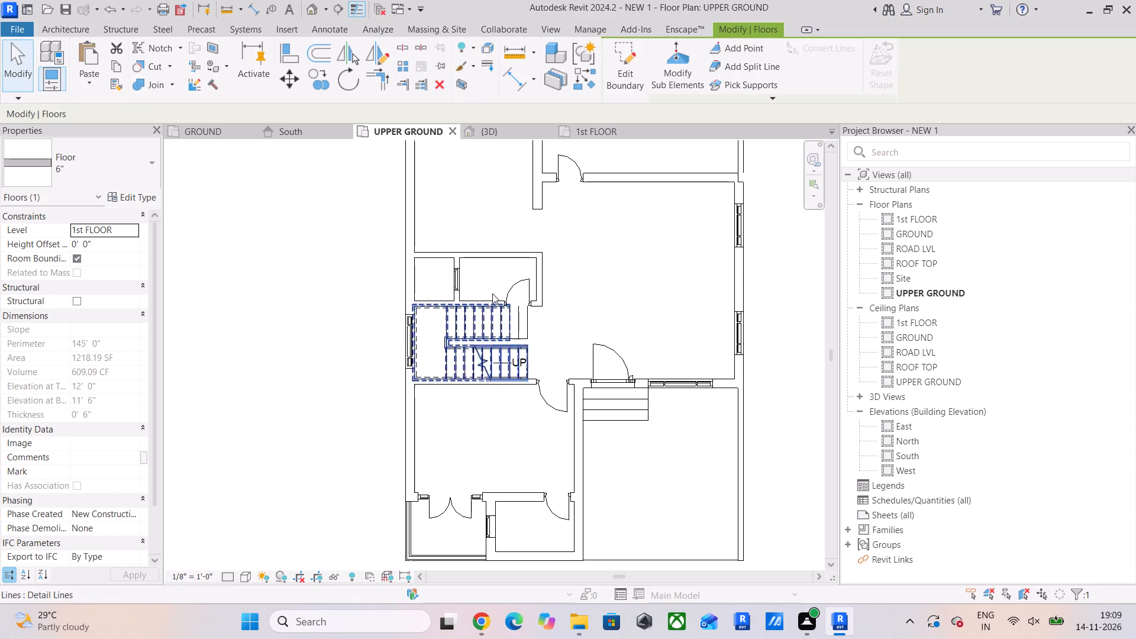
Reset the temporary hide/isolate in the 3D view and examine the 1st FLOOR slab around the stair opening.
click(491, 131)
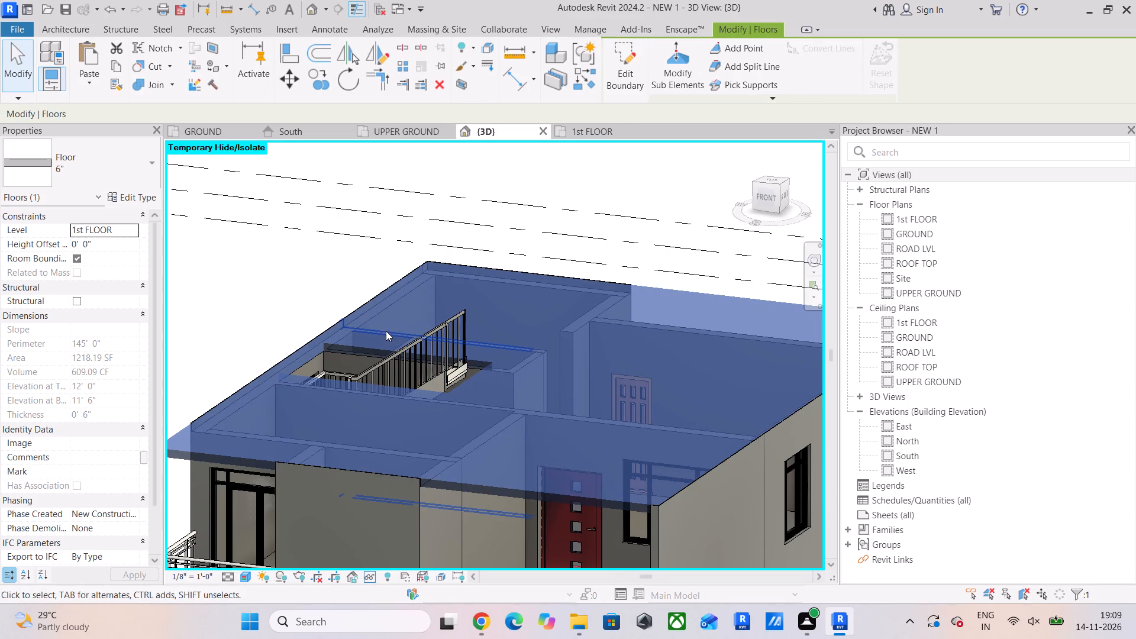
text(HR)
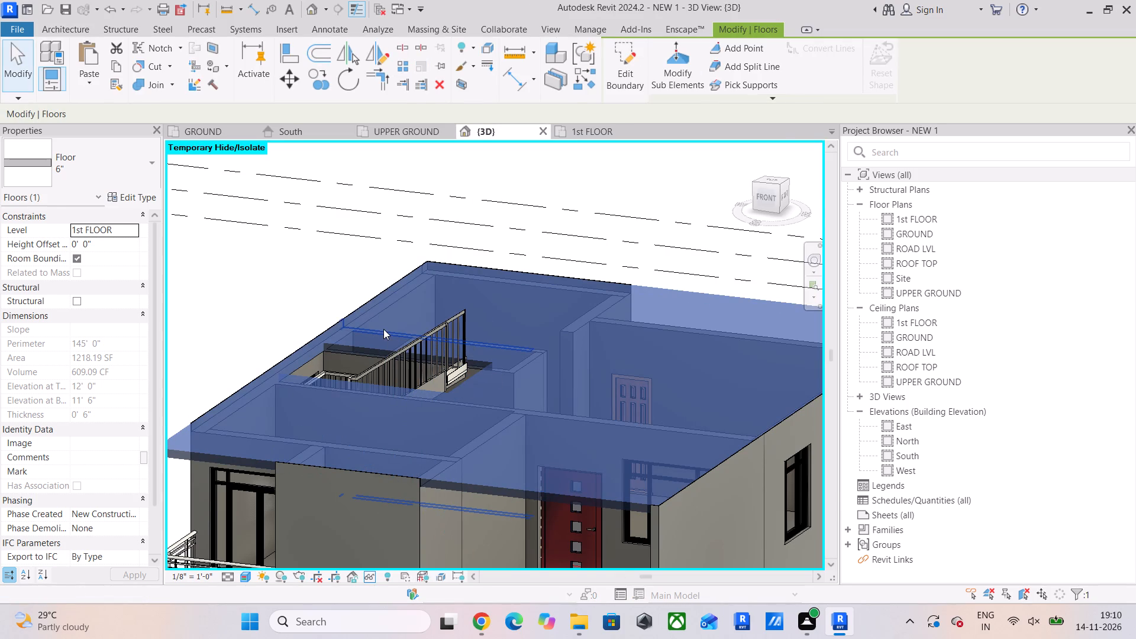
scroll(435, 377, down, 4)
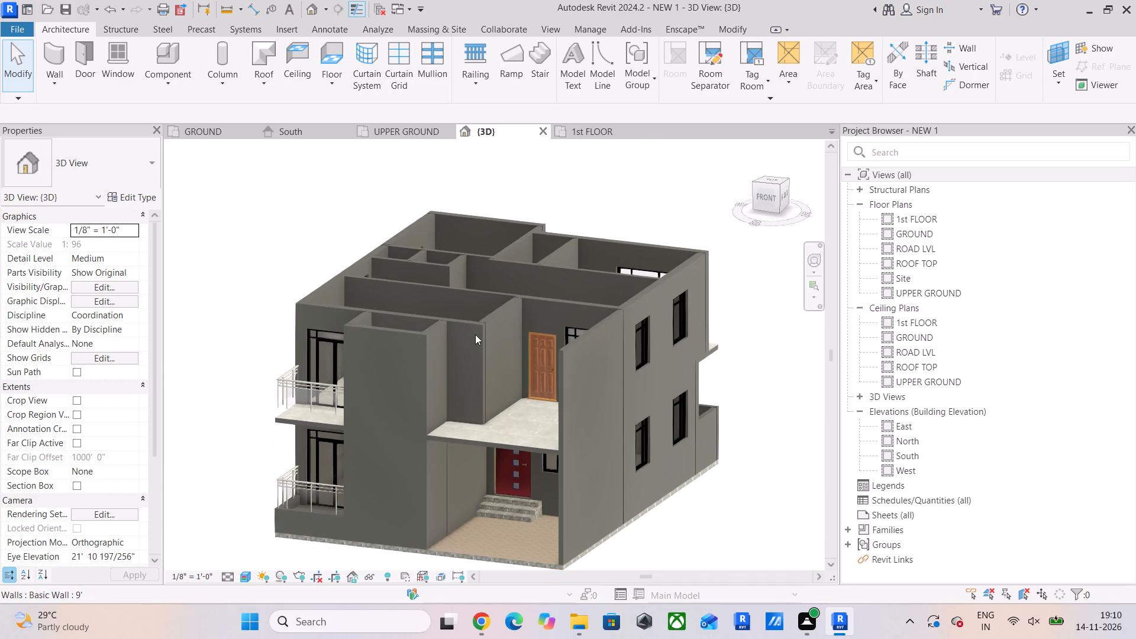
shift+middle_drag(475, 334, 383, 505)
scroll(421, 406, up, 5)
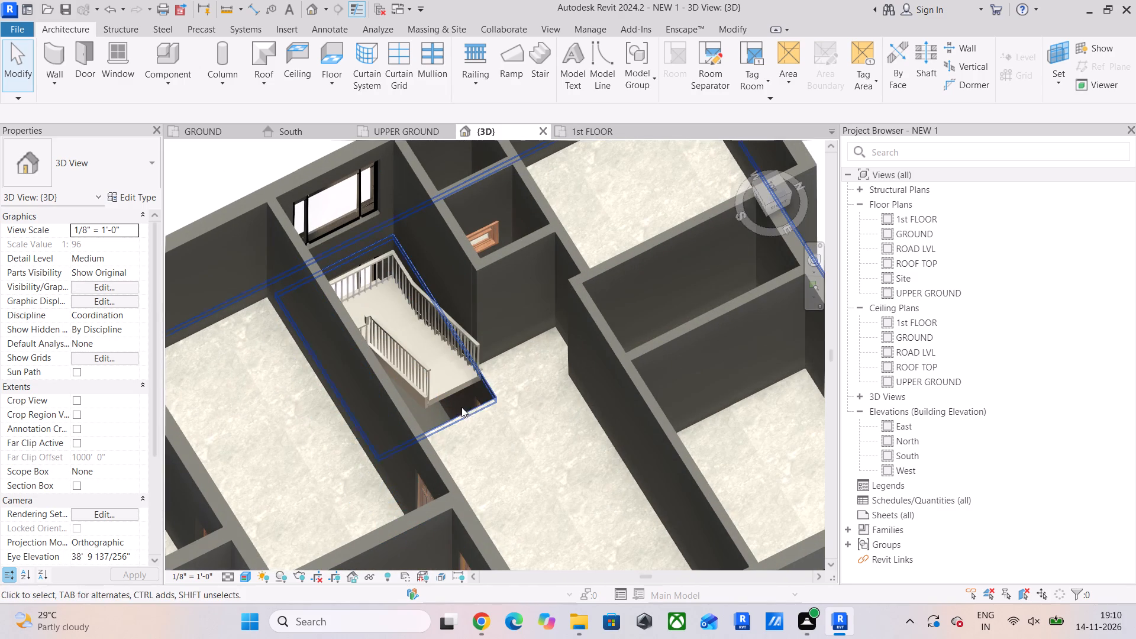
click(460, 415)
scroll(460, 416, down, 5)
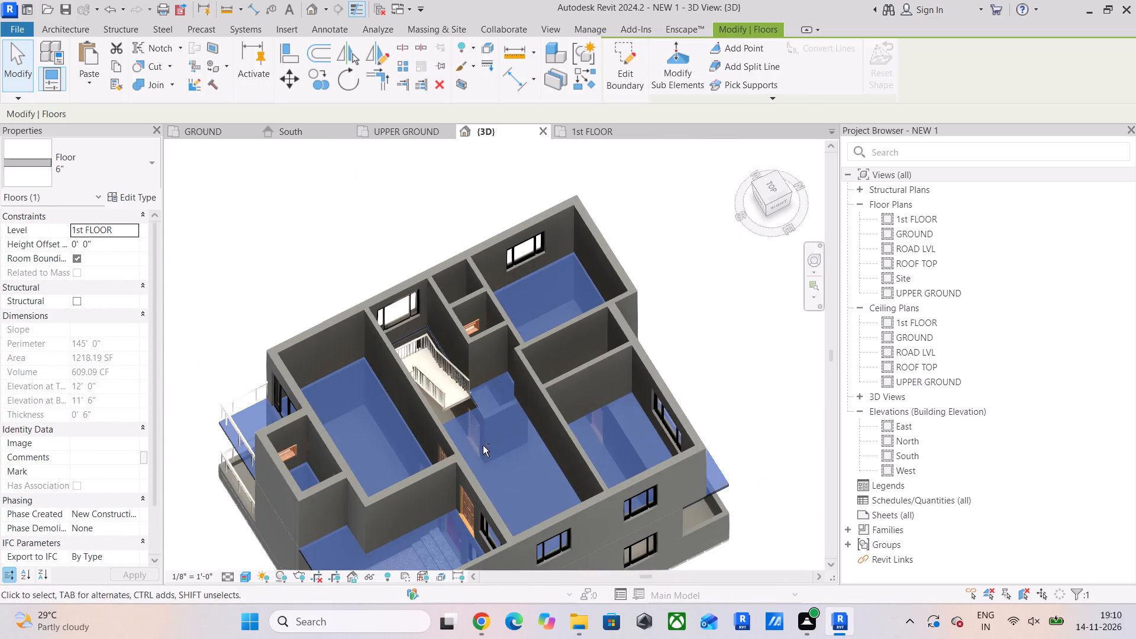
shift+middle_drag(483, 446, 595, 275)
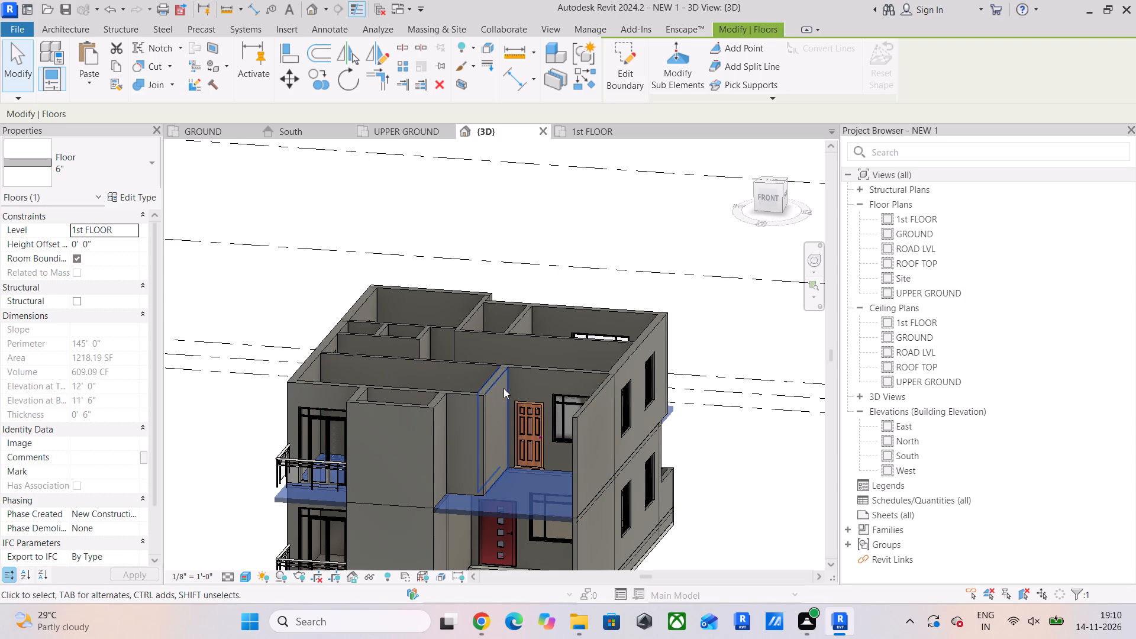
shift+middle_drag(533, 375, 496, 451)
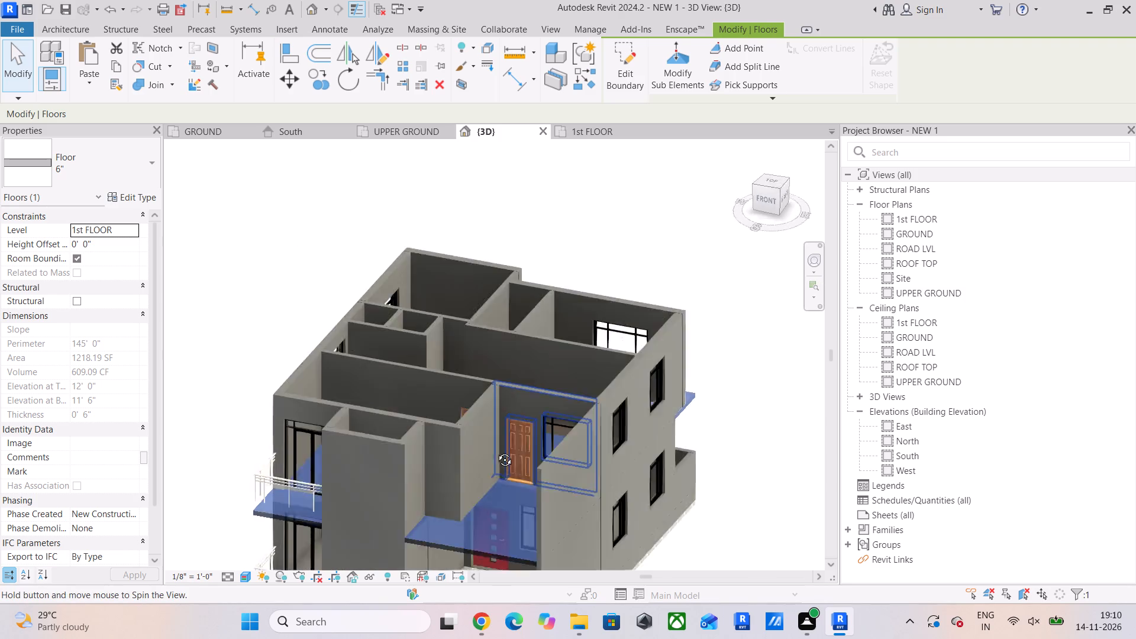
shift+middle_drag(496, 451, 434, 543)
Undo the recent slab, shaft opening and stair run sketch edits, going back into the stair's edit mode.
key(ctrl+z)
key(ctrl+z)
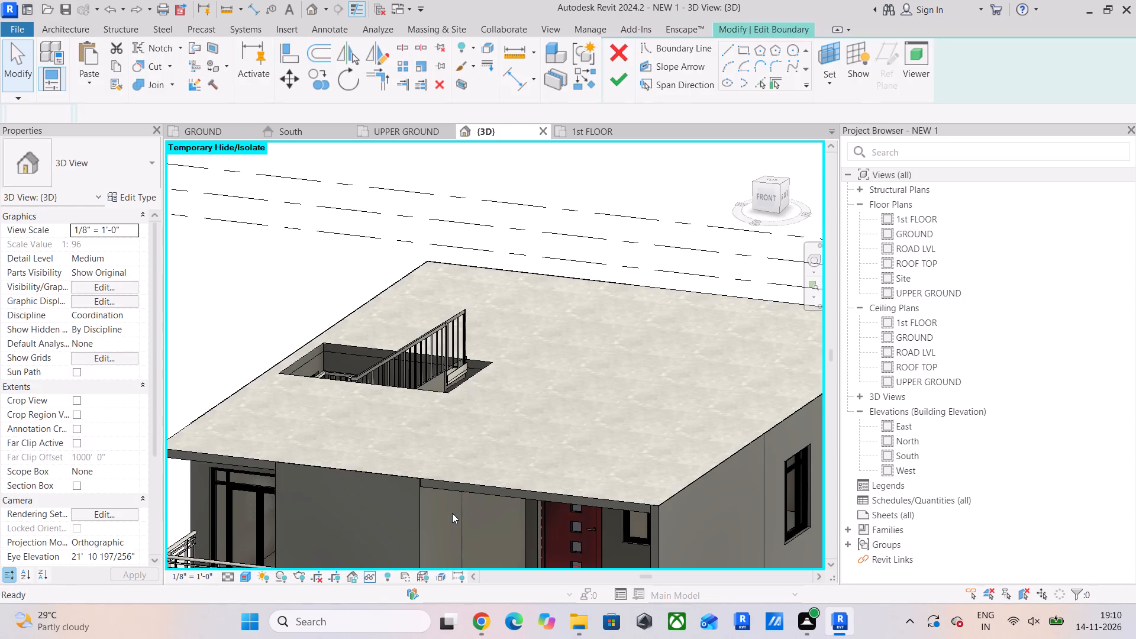
key(ctrl+z)
key(ctrl+z)
key(ctrl+z)
key(ctrl+z)
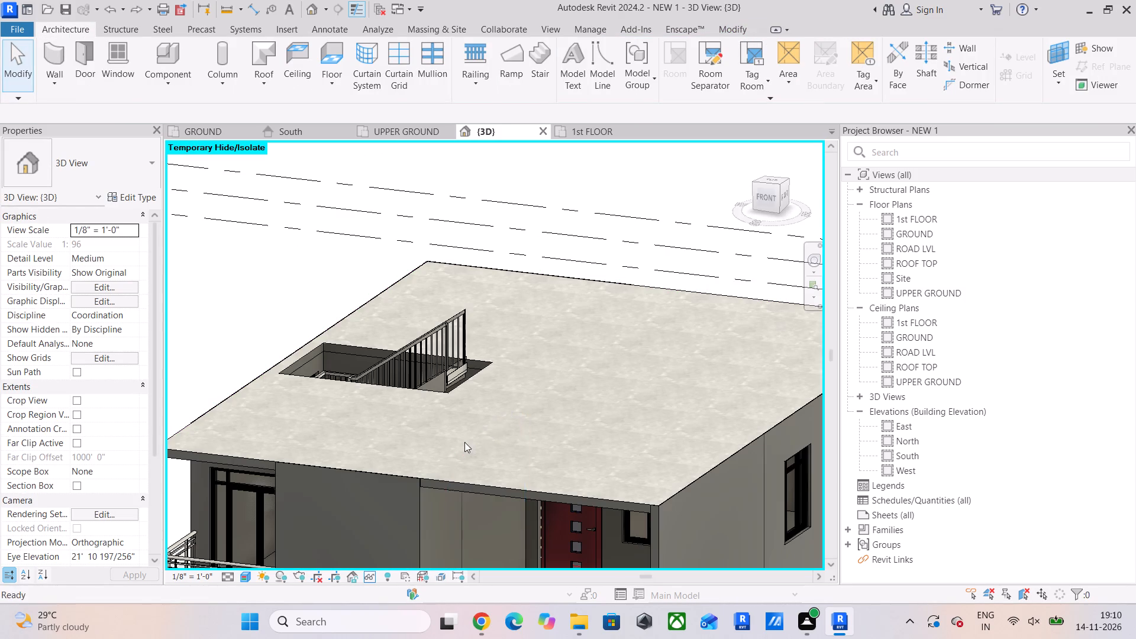
key(ctrl+z)
key(ctrl+z)
key(ctrl+z)
key(ctrl+z)
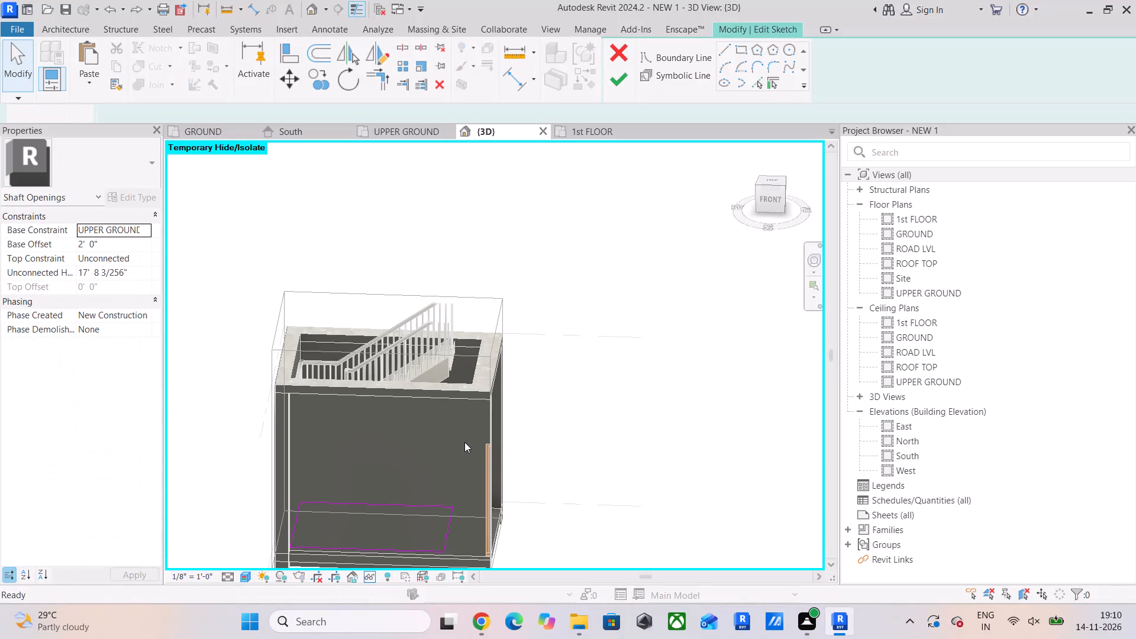
key(ctrl+z)
key(ctrl+z)
key(ctrl+z)
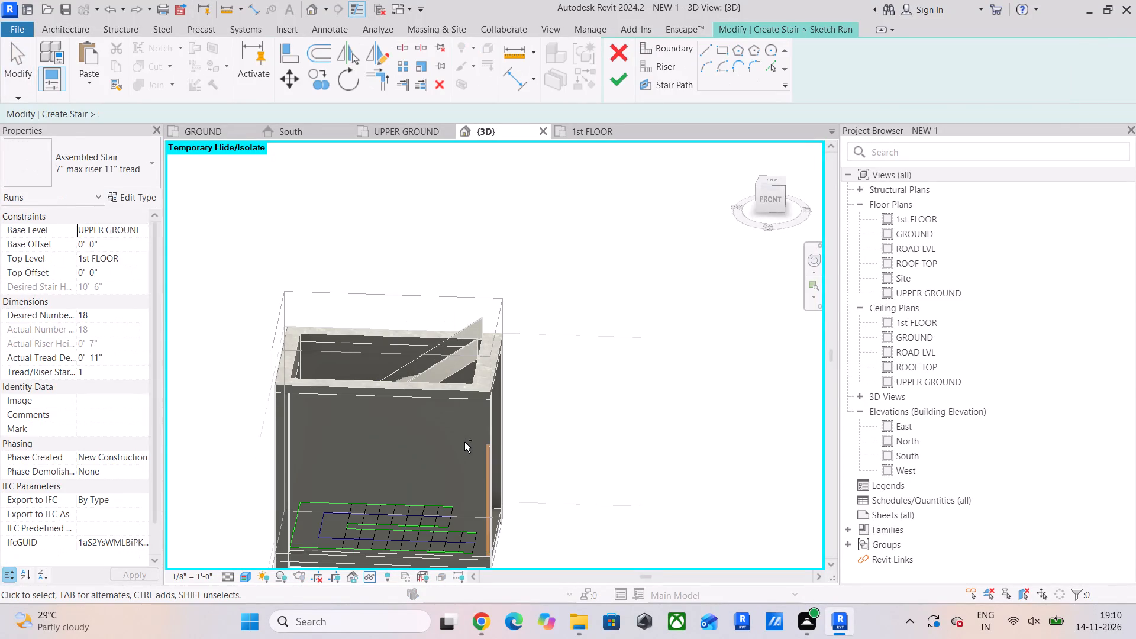
key(ctrl+z)
key(ctrl+z)
key(ctrl+z)
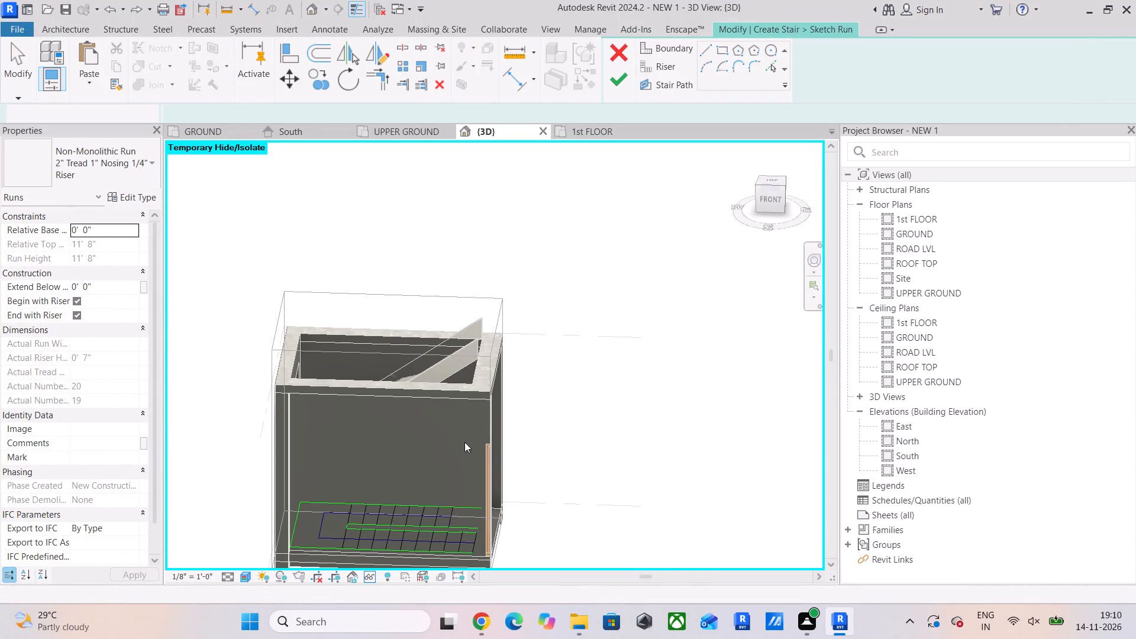
key(ctrl+z)
key(ctrl+z)
key(ctrl+z)
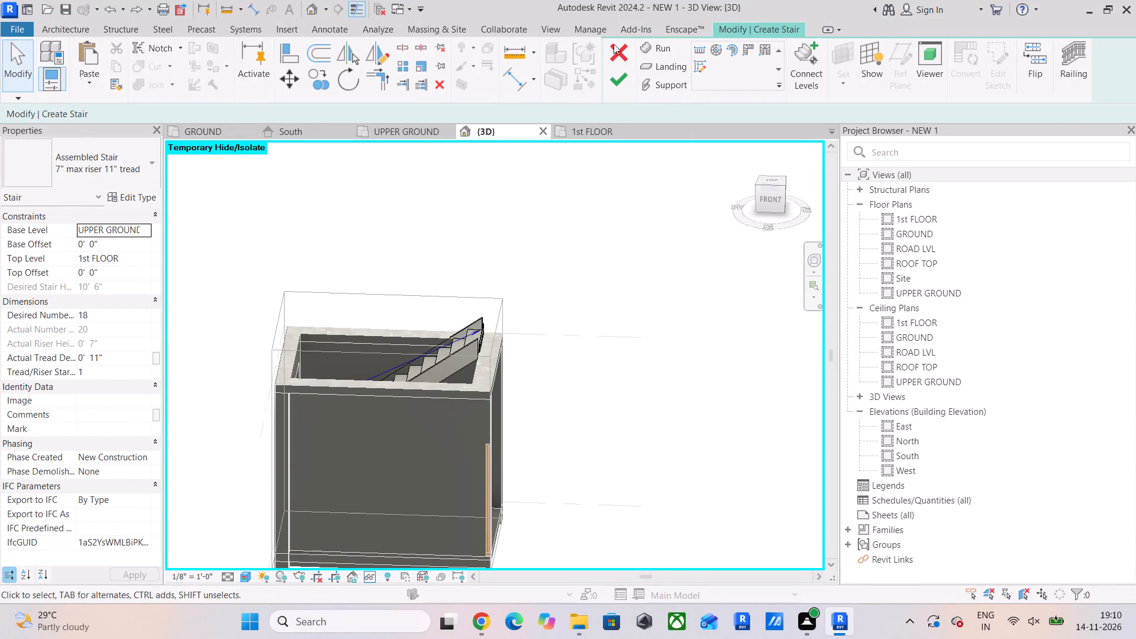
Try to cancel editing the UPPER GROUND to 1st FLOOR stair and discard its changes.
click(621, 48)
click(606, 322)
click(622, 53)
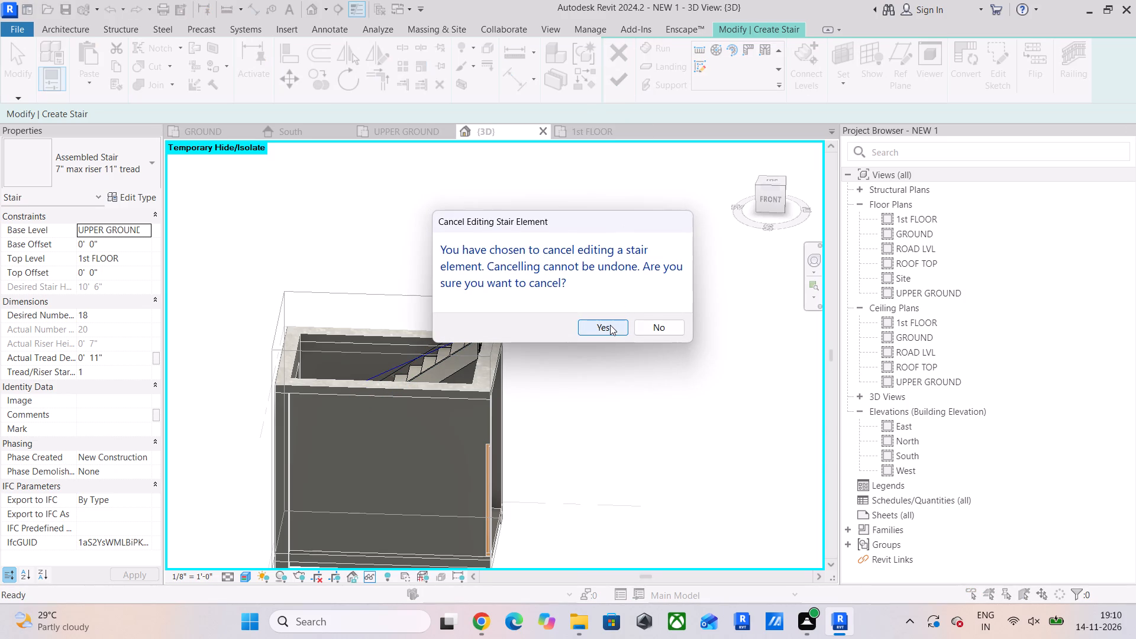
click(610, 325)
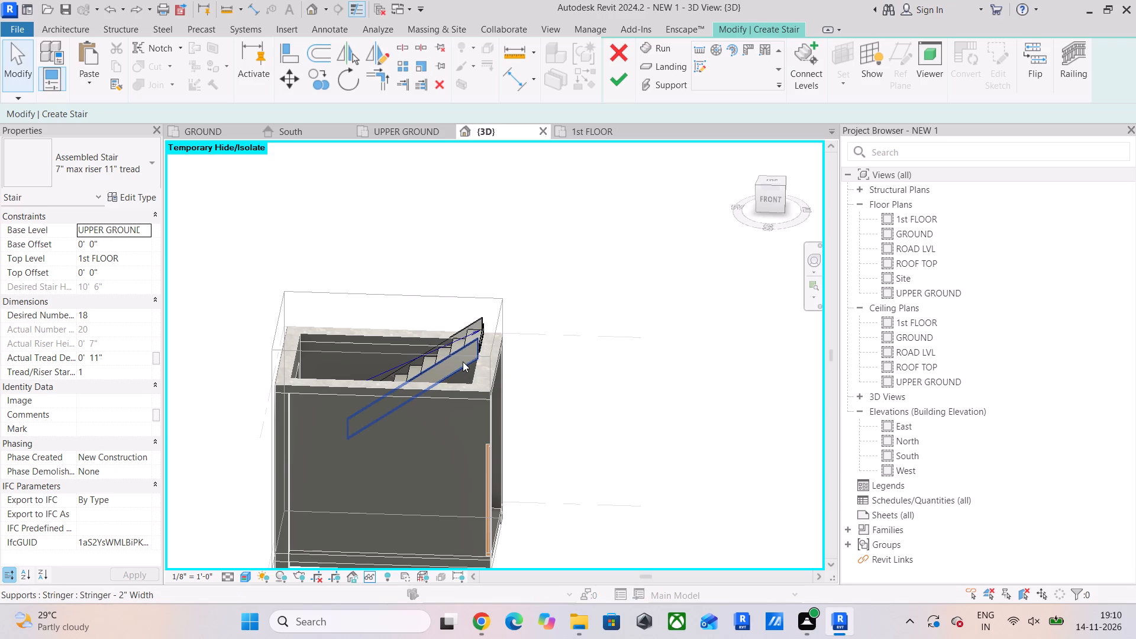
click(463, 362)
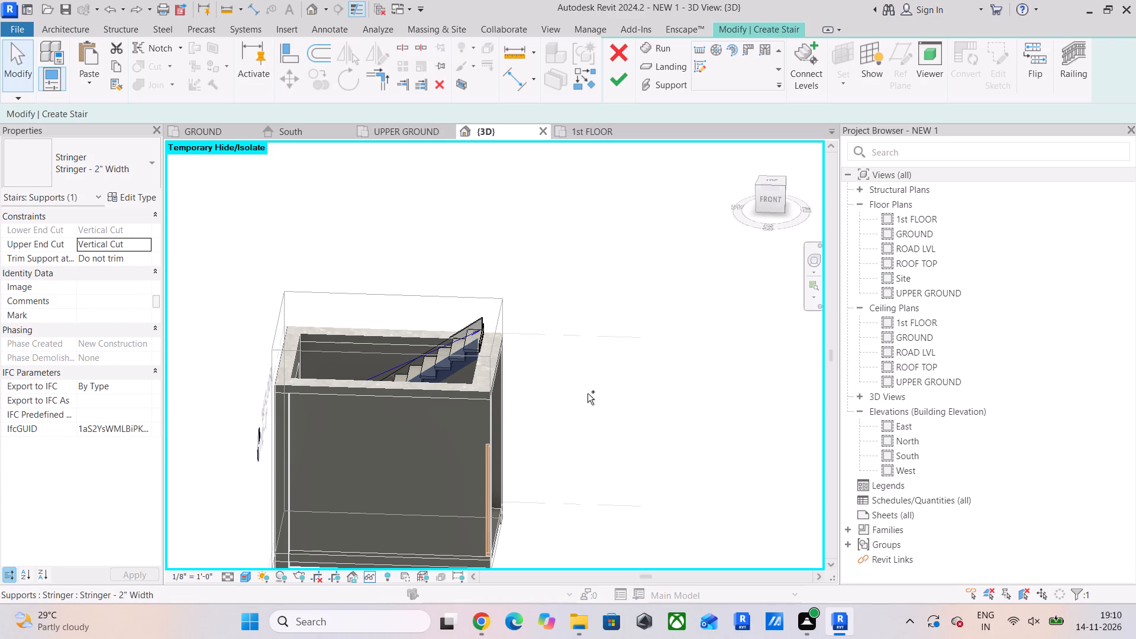
Undo the UPPER GROUND to 1st FLOOR stair, working back through its supports, risers and run boundary sketch.
key(ctrl+z)
key(ctrl+z)
key(ctrl+z)
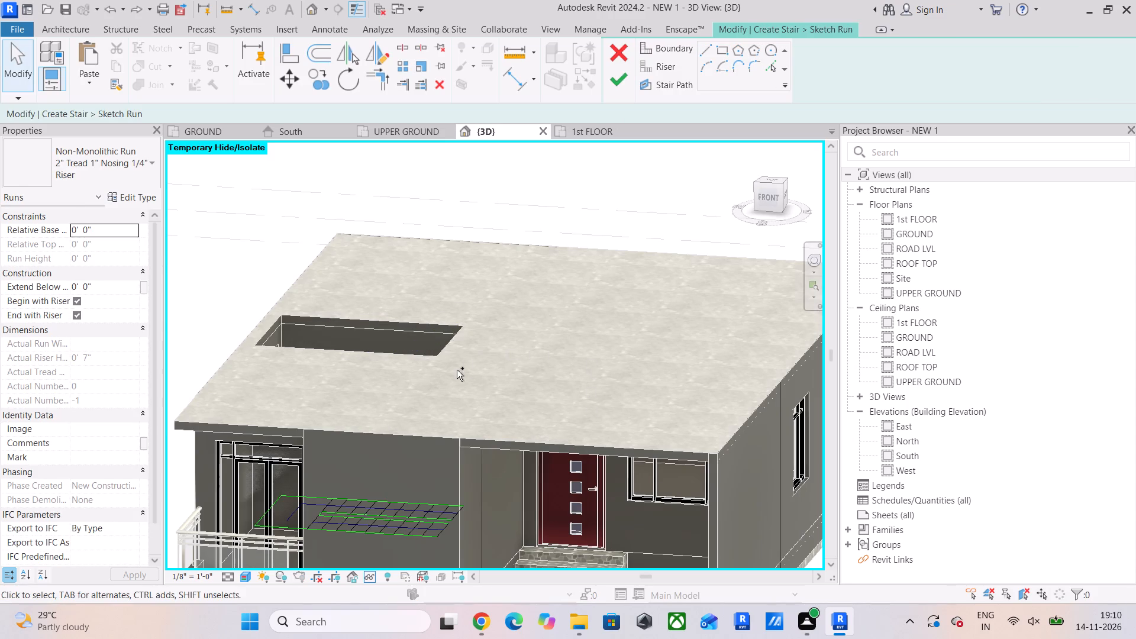
key(ctrl+z)
key(ctrl+z)
key(ctrl+z)
key(ctrl+z)
key(ctrl+z)
key(ctrl+z)
key(ctrl+z)
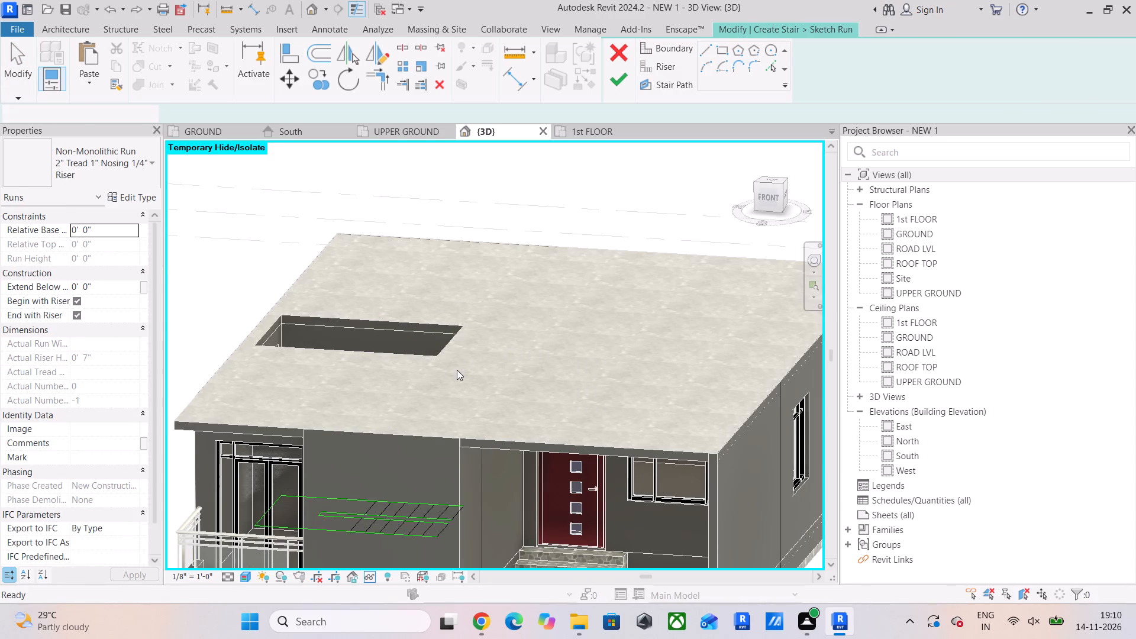
key(ctrl+z)
key(ctrl+z)
key(ctrl+z)
key(ctrl+z)
key(ctrl+z)
key(ctrl+z)
key(ctrl+z)
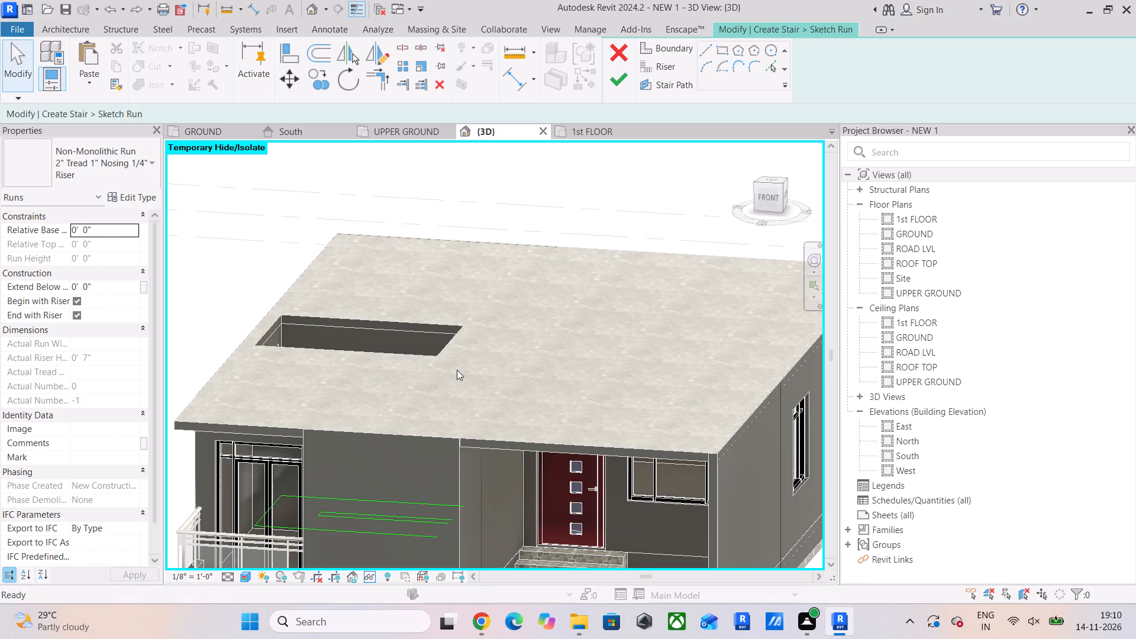
key(ctrl+z)
key(ctrl+z)
key(ctrl+z)
key(ctrl+z)
key(ctrl+z)
key(ctrl+z)
key(ctrl+z)
key(ctrl+z)
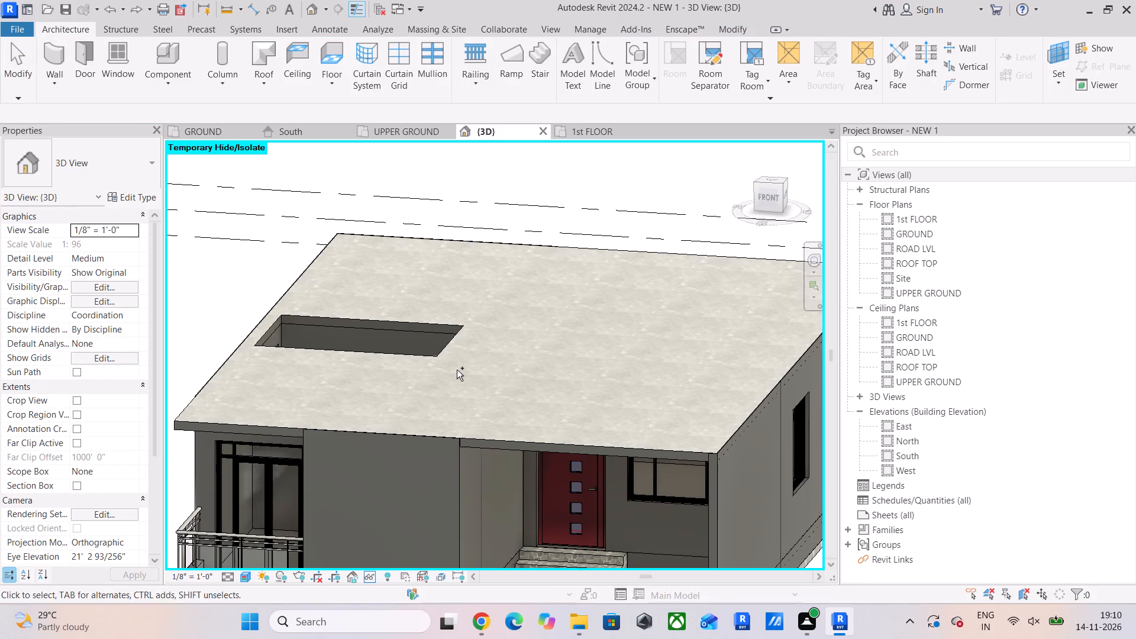
Undo the earlier 1st FLOOR slab and shaft opening edits, back out of the shaft sketch.
key(ctrl+z)
key(ctrl+z)
key(ctrl+z)
key(ctrl+z)
key(ctrl+z)
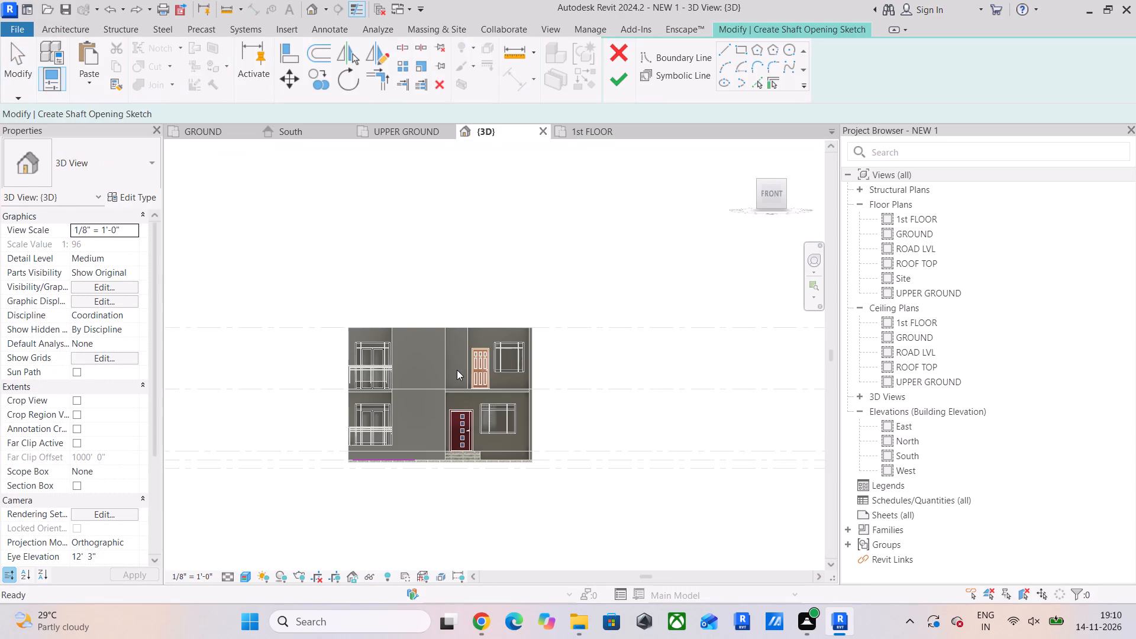
key(ctrl+z)
key(ctrl+z)
key(ctrl+z)
key(ctrl+z)
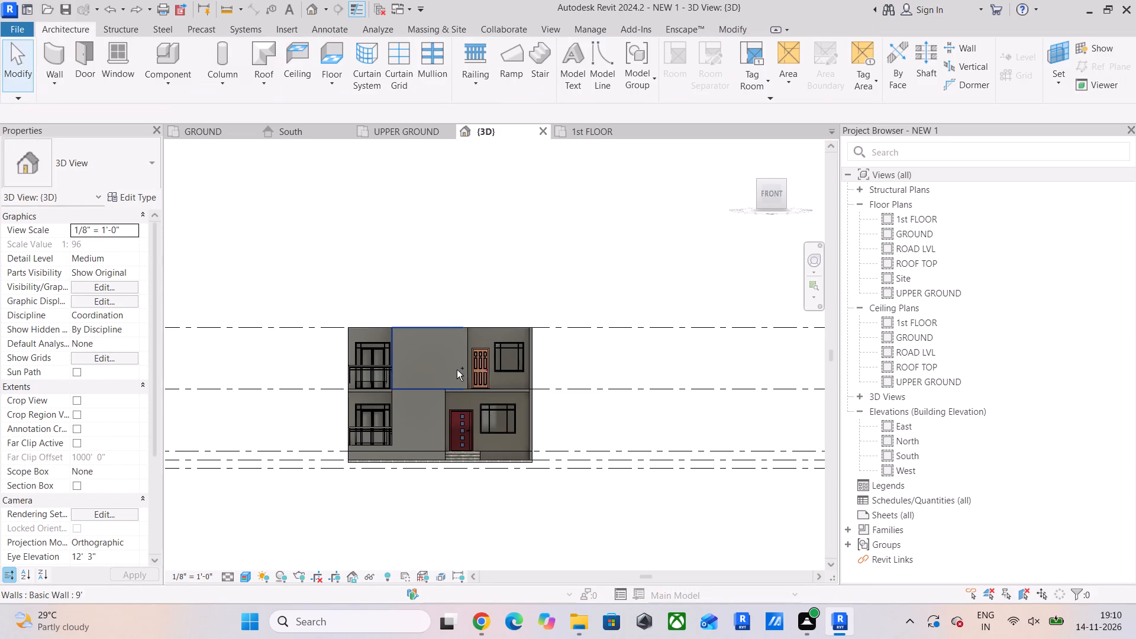
Examine the upper storey in the 3D view and the stair area in the UPPER GROUND plan.
shift+middle_drag(515, 366, 430, 566)
scroll(451, 400, up, 5)
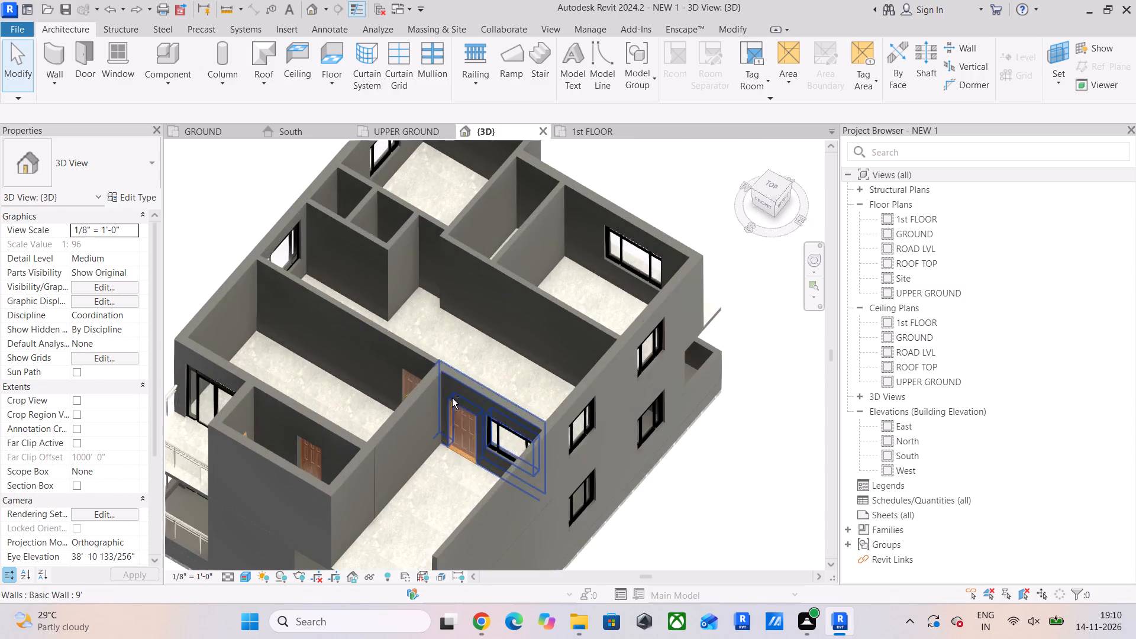
shift+middle_drag(448, 401, 539, 343)
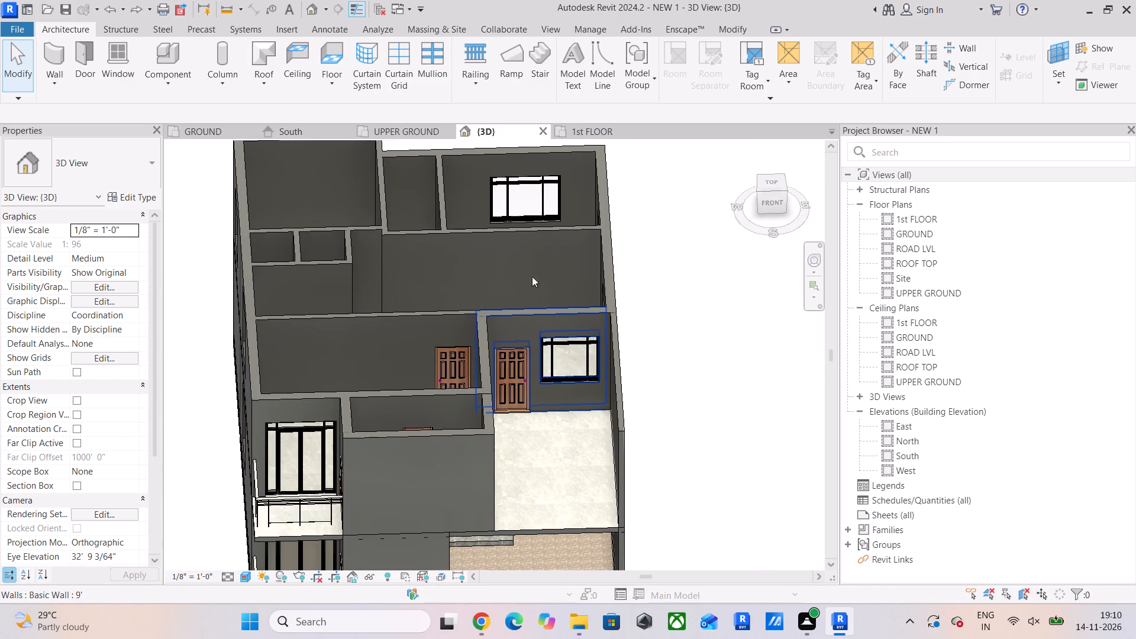
click(408, 121)
click(411, 148)
click(413, 131)
scroll(417, 205, down, 4)
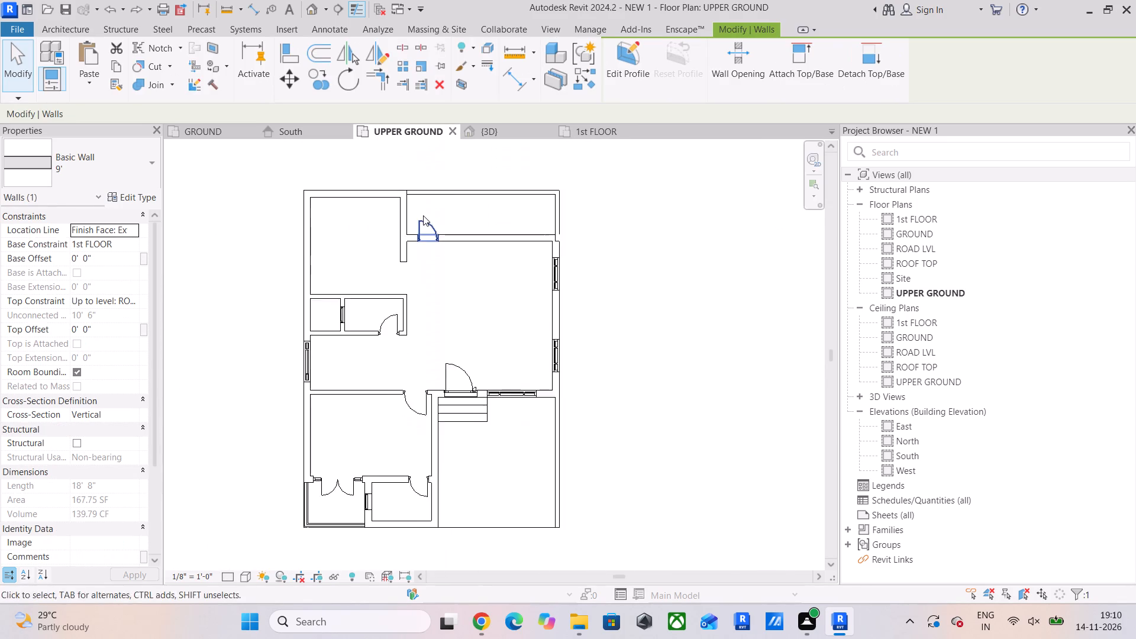
middle_drag(423, 215, 456, 155)
scroll(377, 321, up, 5)
Copy the U-shaped stair's detail lines from the GROUND plan and paste them aligned into the UPPER GROUND floor plan.
click(215, 128)
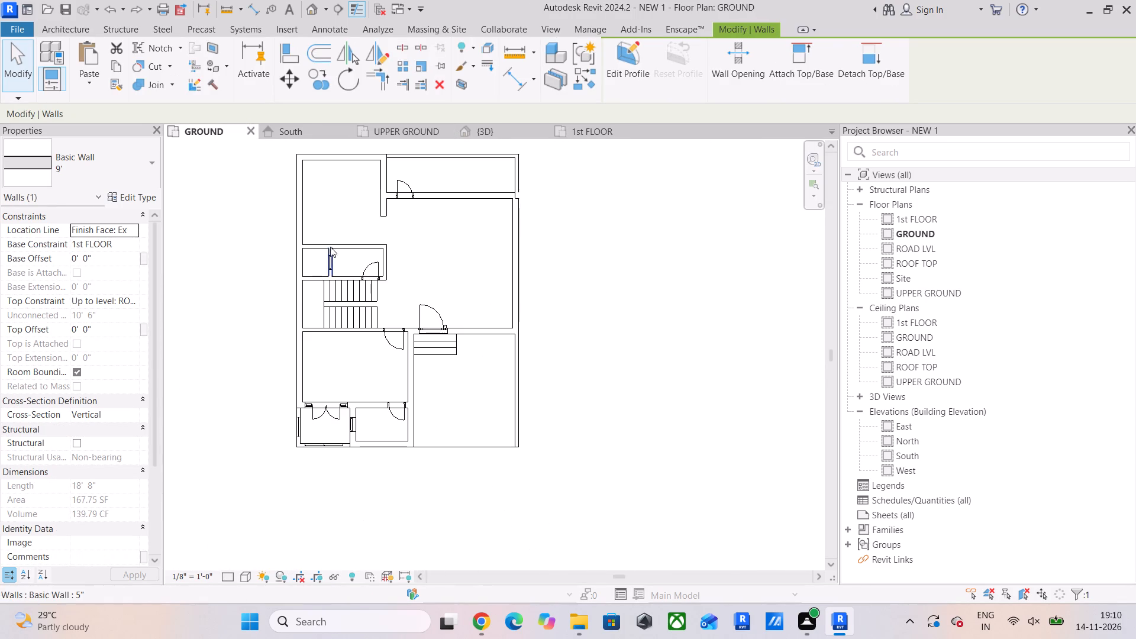
scroll(343, 283, up, 5)
drag(438, 289, 295, 342)
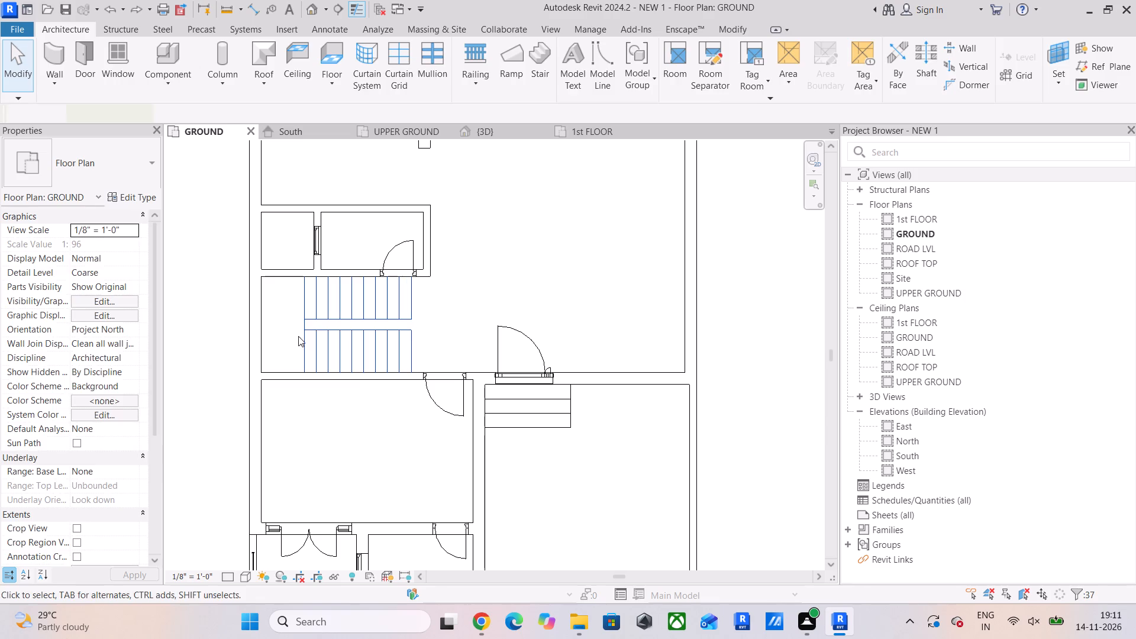
double_click(114, 61)
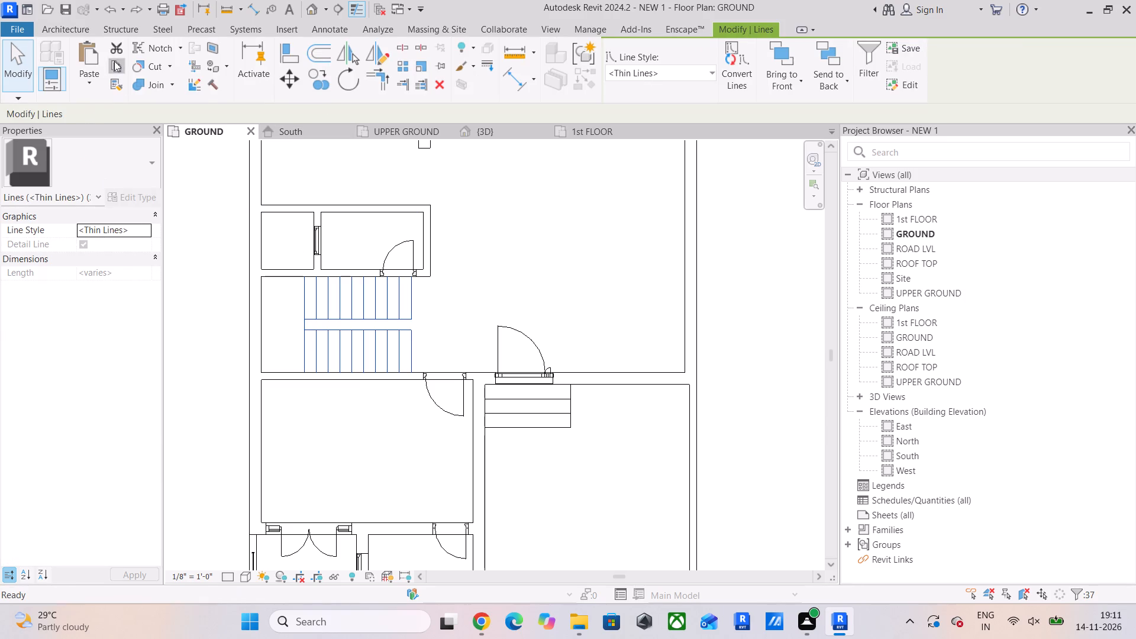
click(95, 80)
click(168, 154)
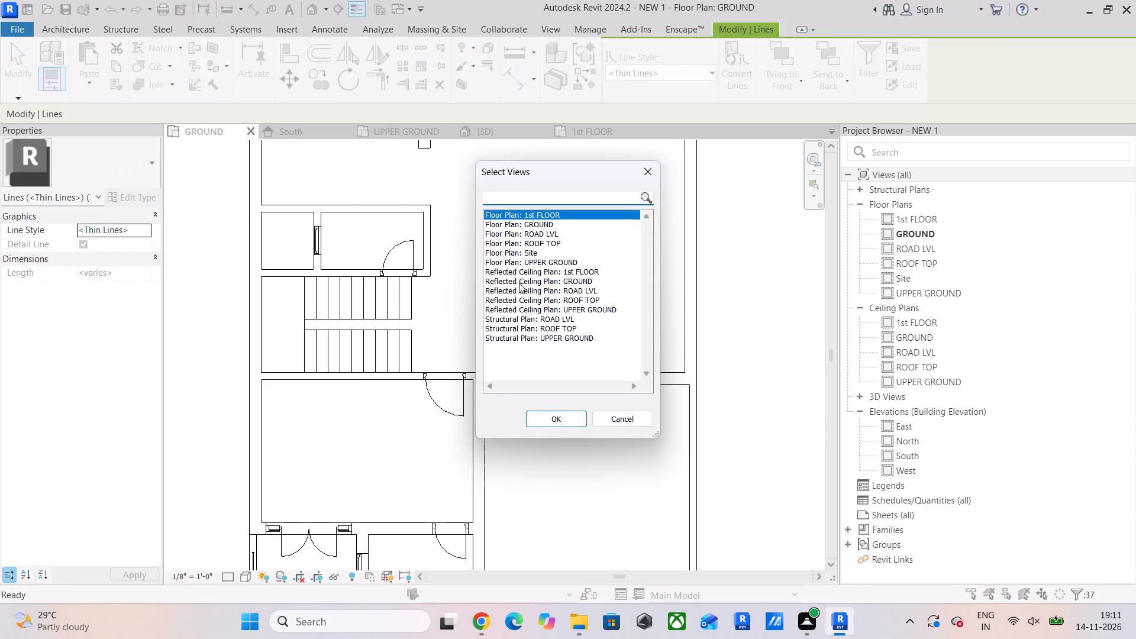
click(542, 262)
click(562, 417)
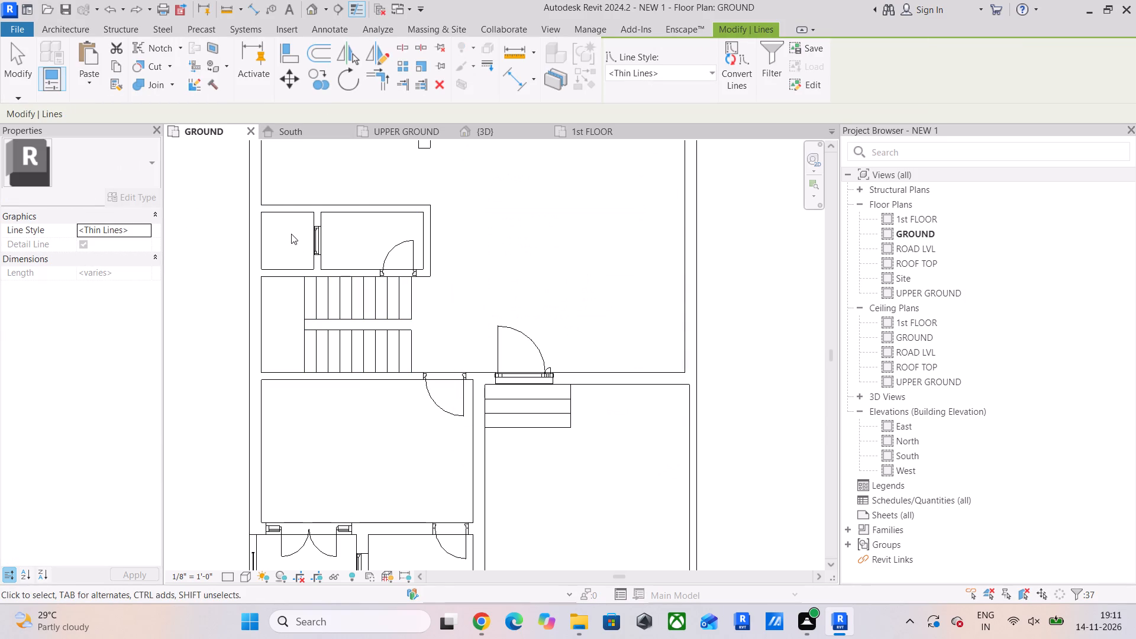
In the UPPER GROUND plan, start a sketched stair run and draw its outer boundary along the stairwell walls, with an 8'-10" upper side.
click(398, 122)
click(398, 131)
scroll(356, 347, up, 3)
middle_drag(386, 319, 387, 319)
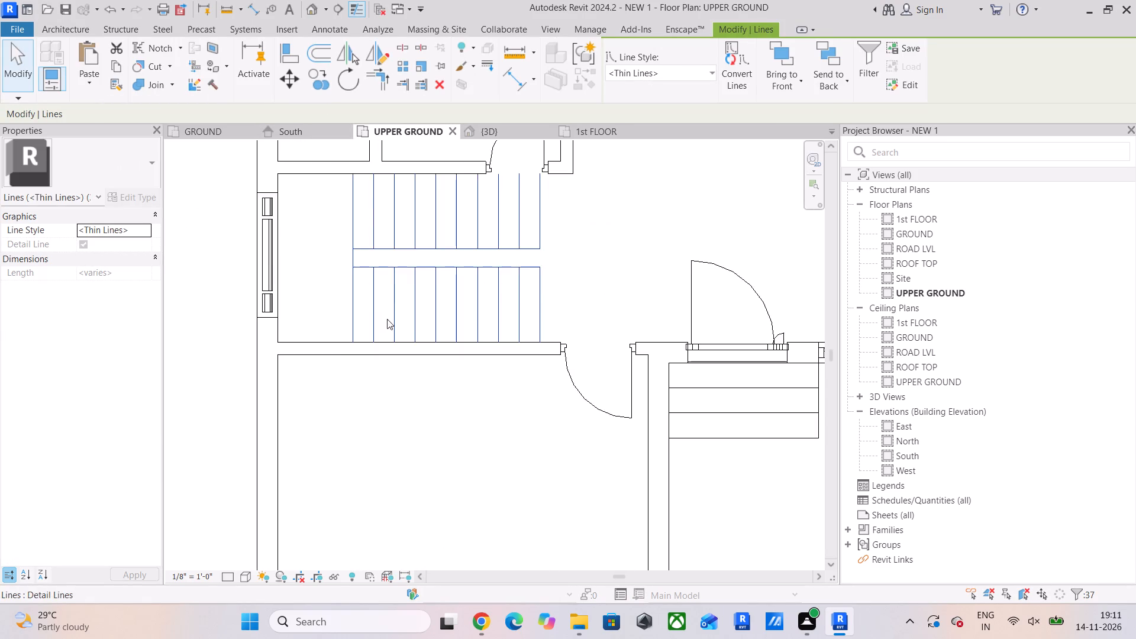
middle_drag(387, 319, 304, 360)
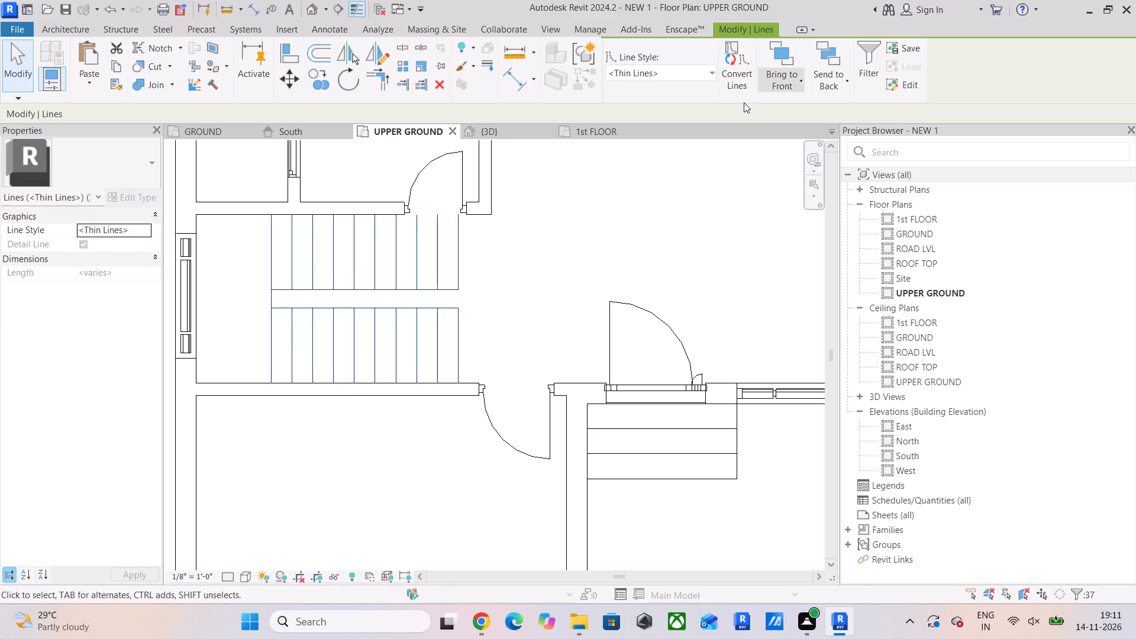
click(546, 268)
middle_drag(368, 297, 390, 298)
scroll(318, 301, up, 4)
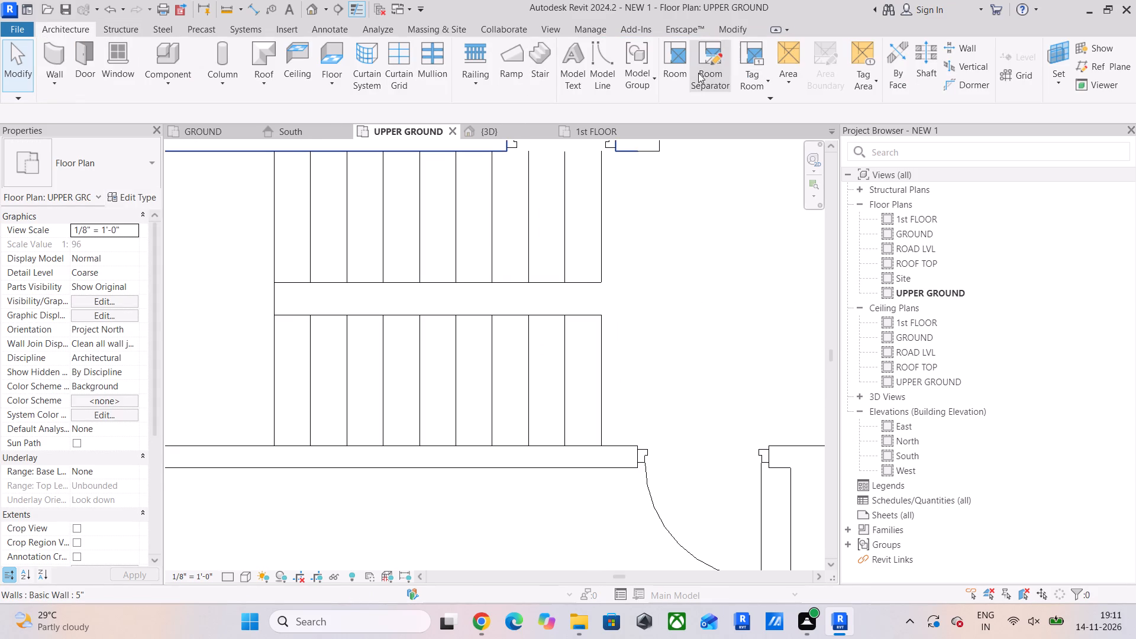
click(545, 63)
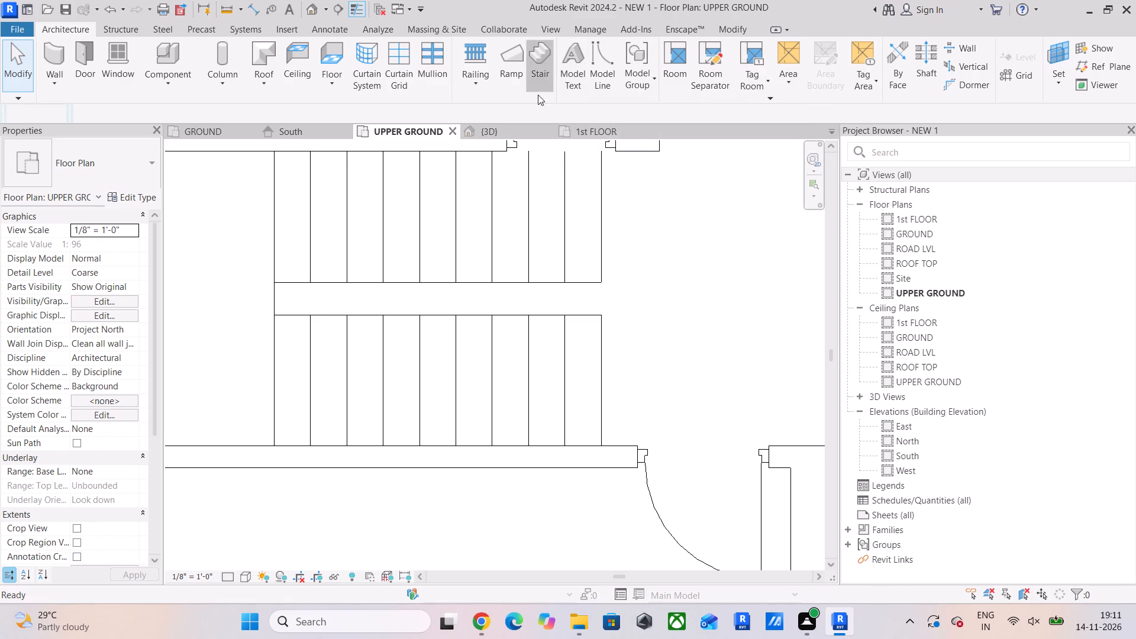
click(702, 60)
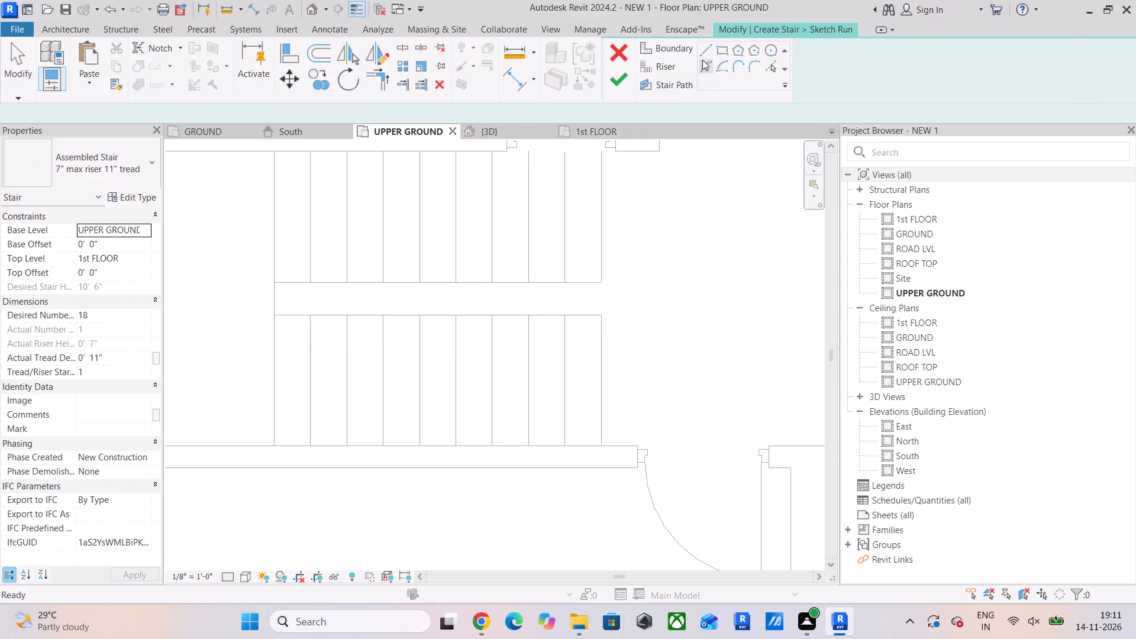
click(599, 446)
middle_drag(505, 439, 655, 441)
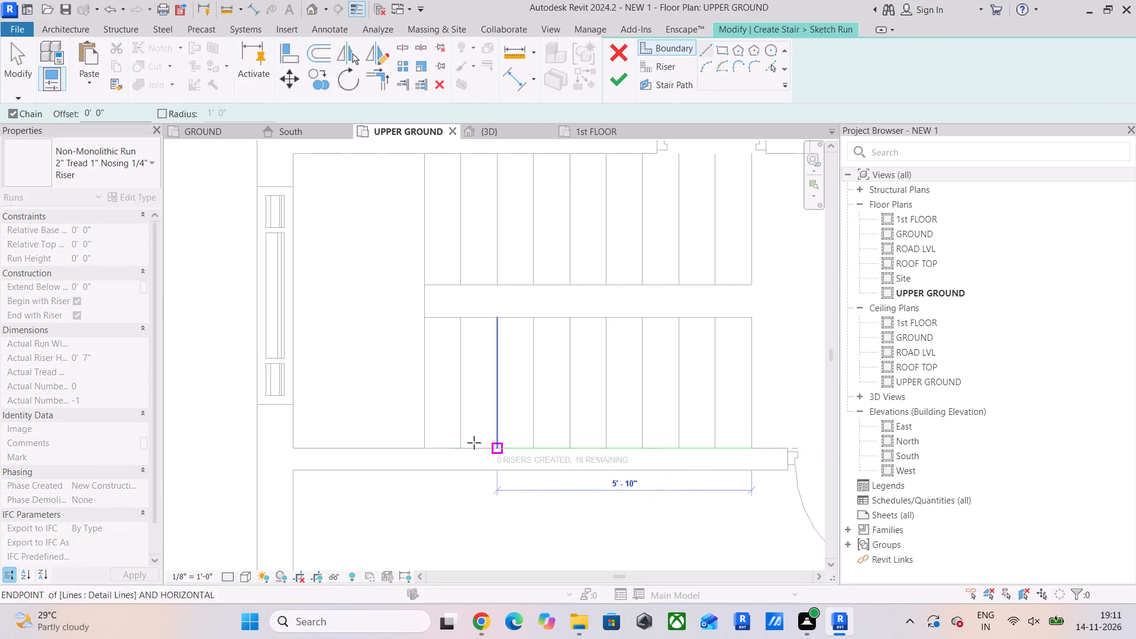
drag(297, 449, 301, 441)
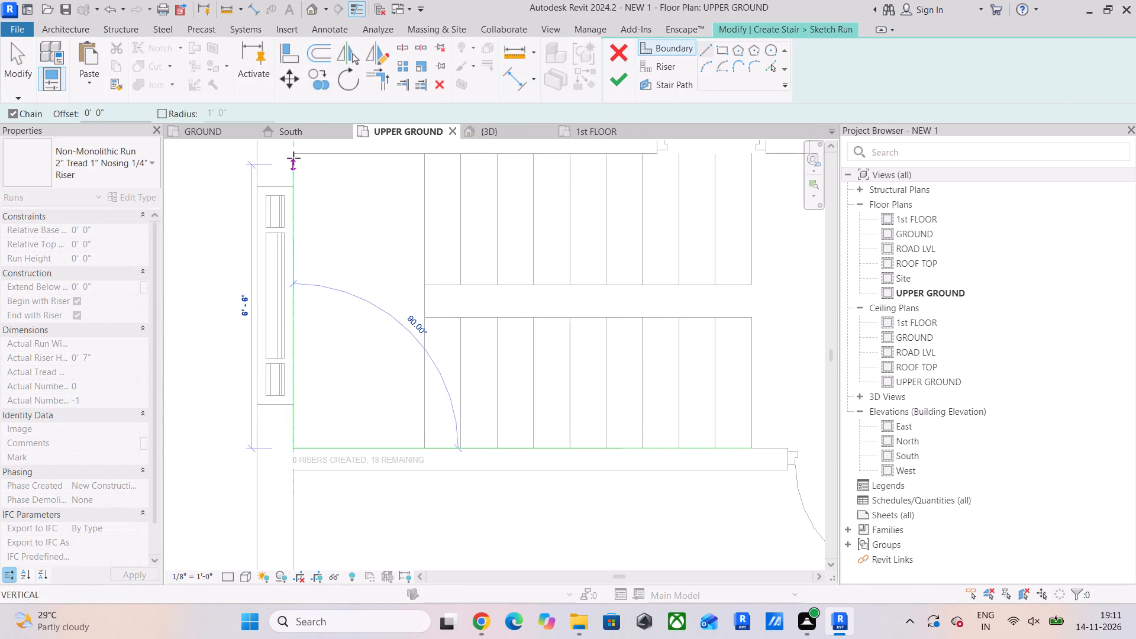
click(292, 157)
middle_drag(605, 153, 482, 199)
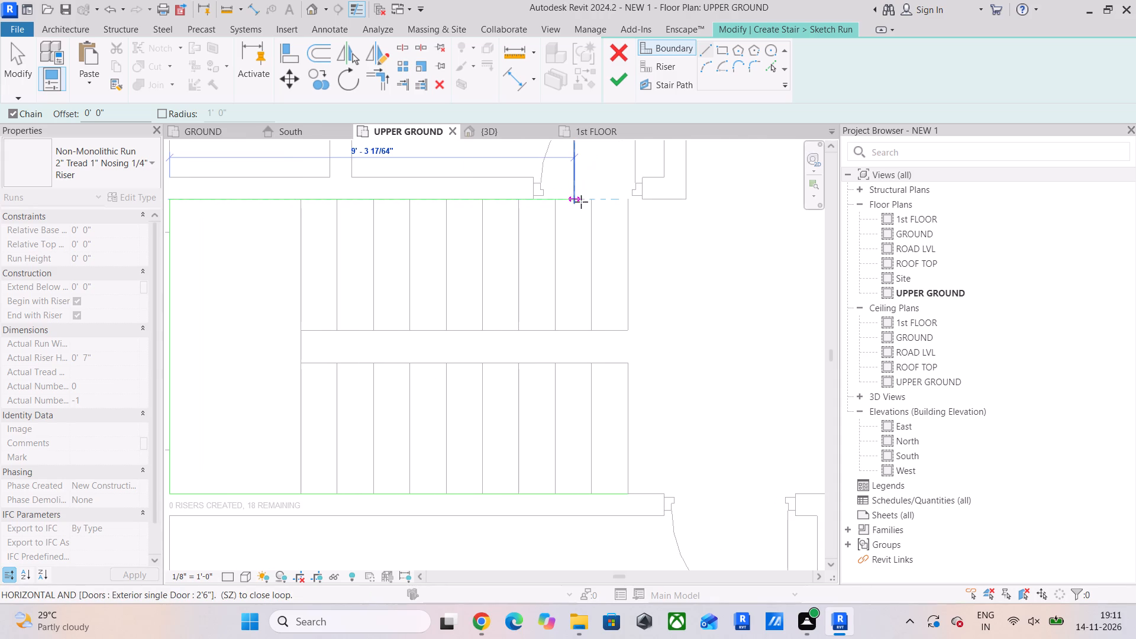
click(559, 202)
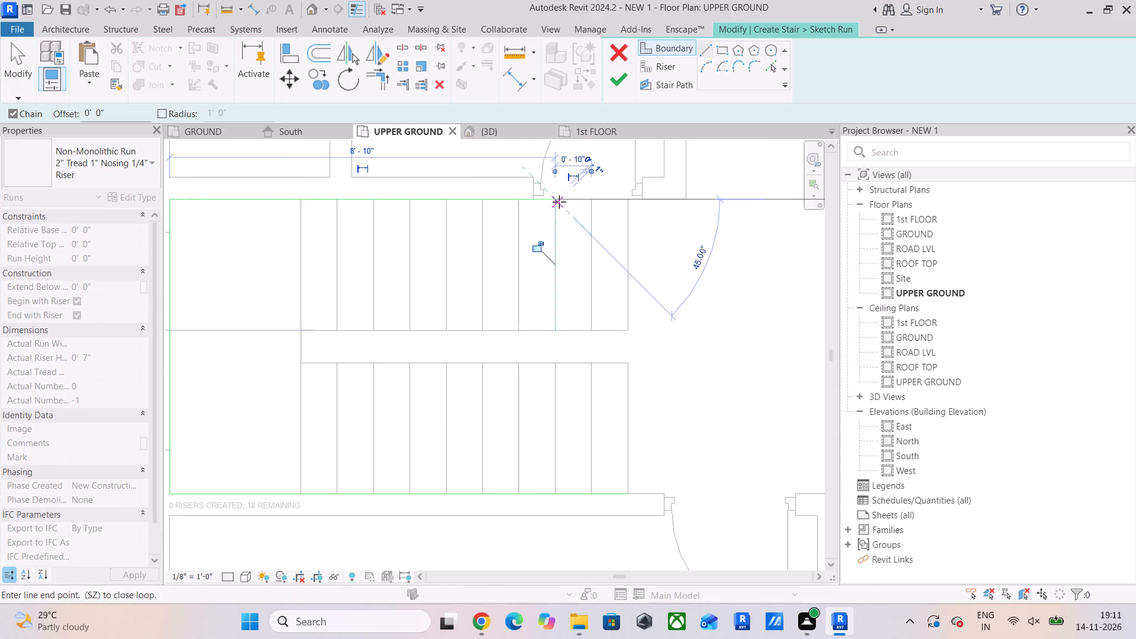
key(Escape)
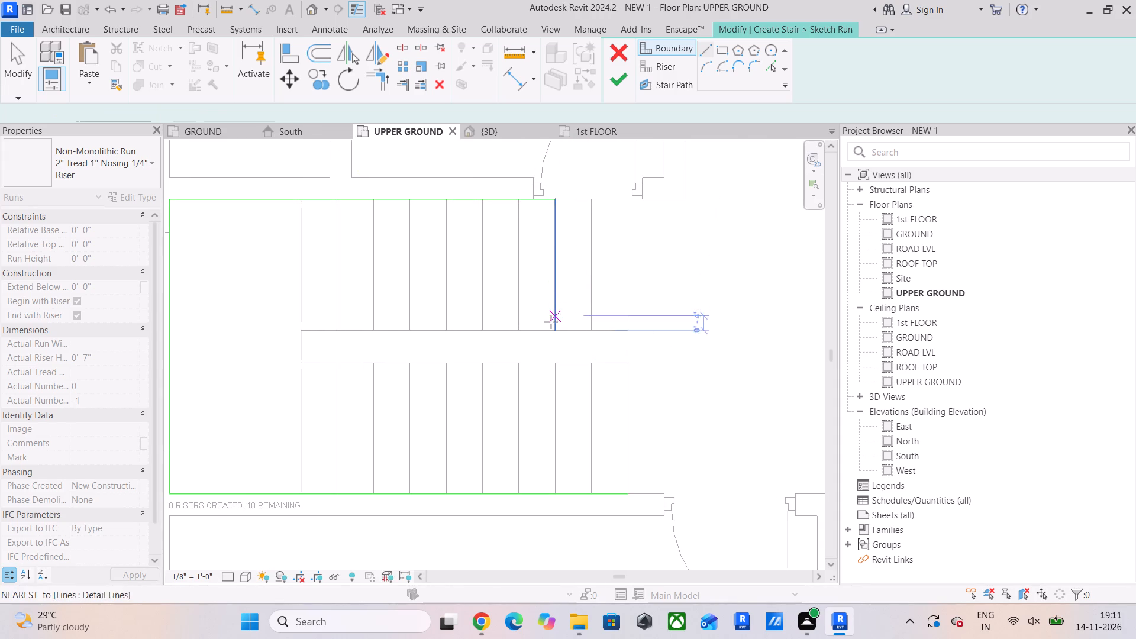
Draw the run's inner boundary around the 9" gap between the two flights, following the detail lines.
drag(553, 328, 542, 331)
click(298, 334)
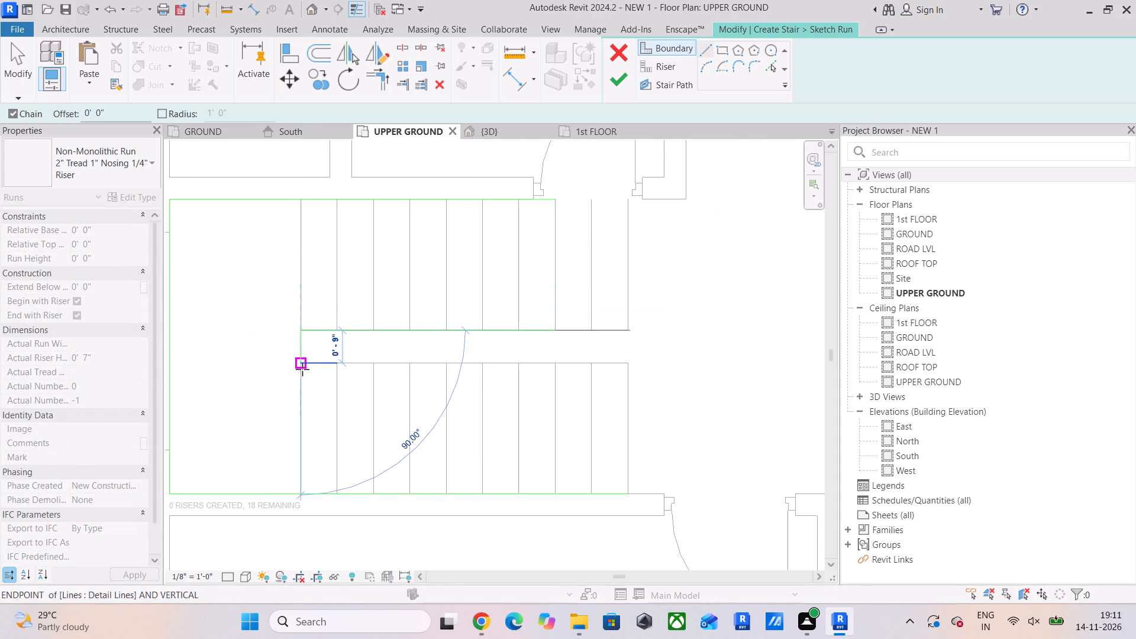
click(302, 369)
click(625, 362)
key(Escape)
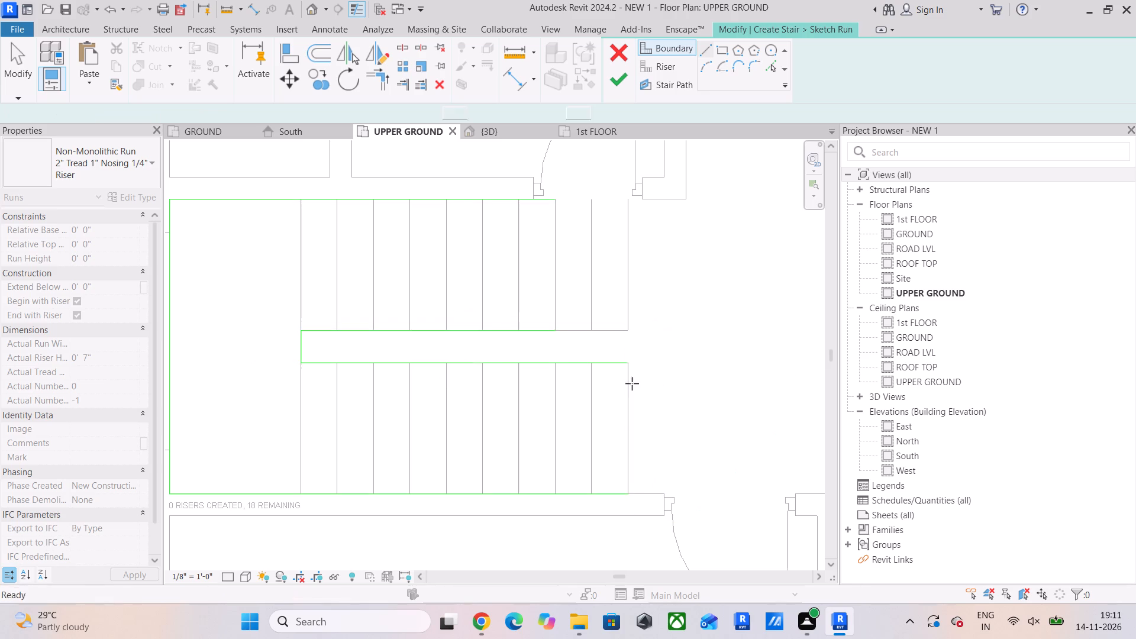
Sketch 3'-0" riser lines at the open ends of the lower and upper flights.
click(688, 59)
click(674, 66)
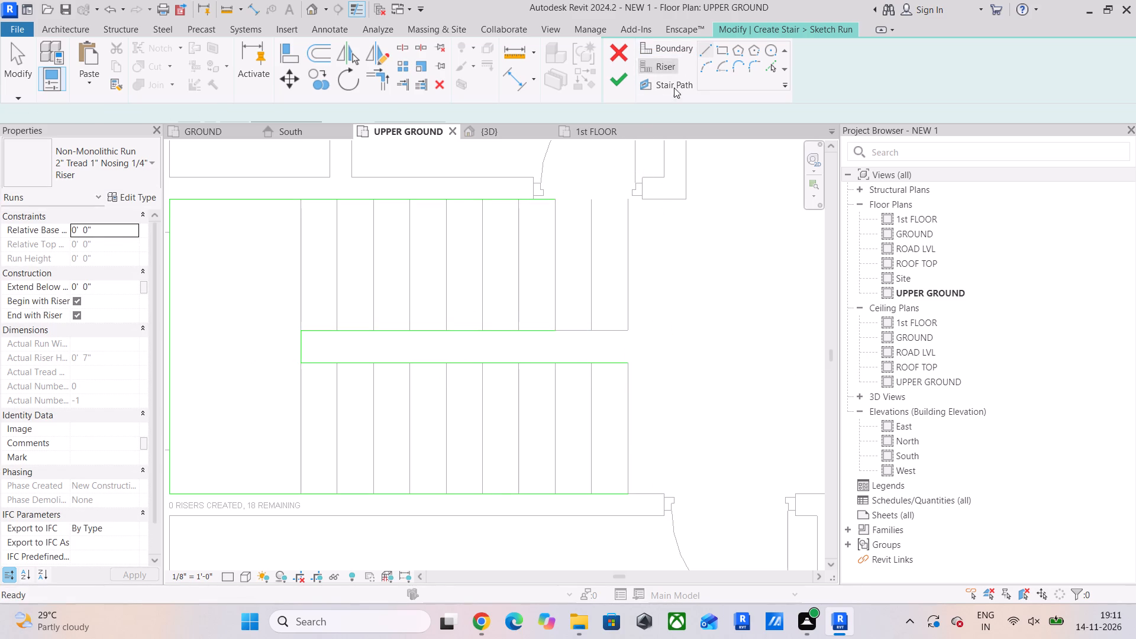
click(630, 492)
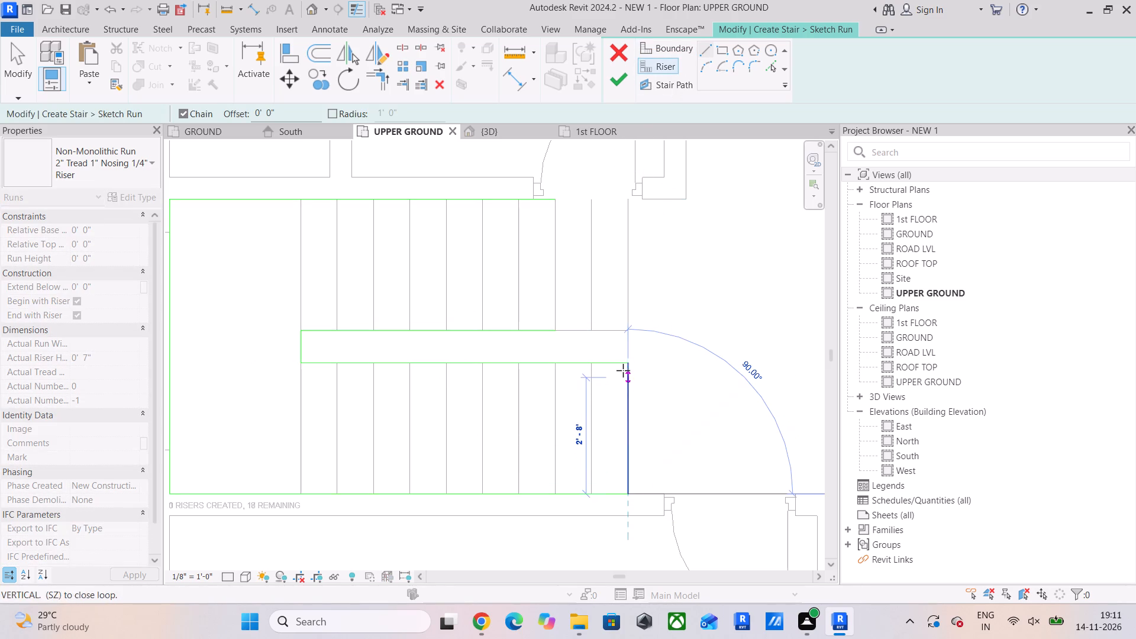
click(623, 366)
click(554, 326)
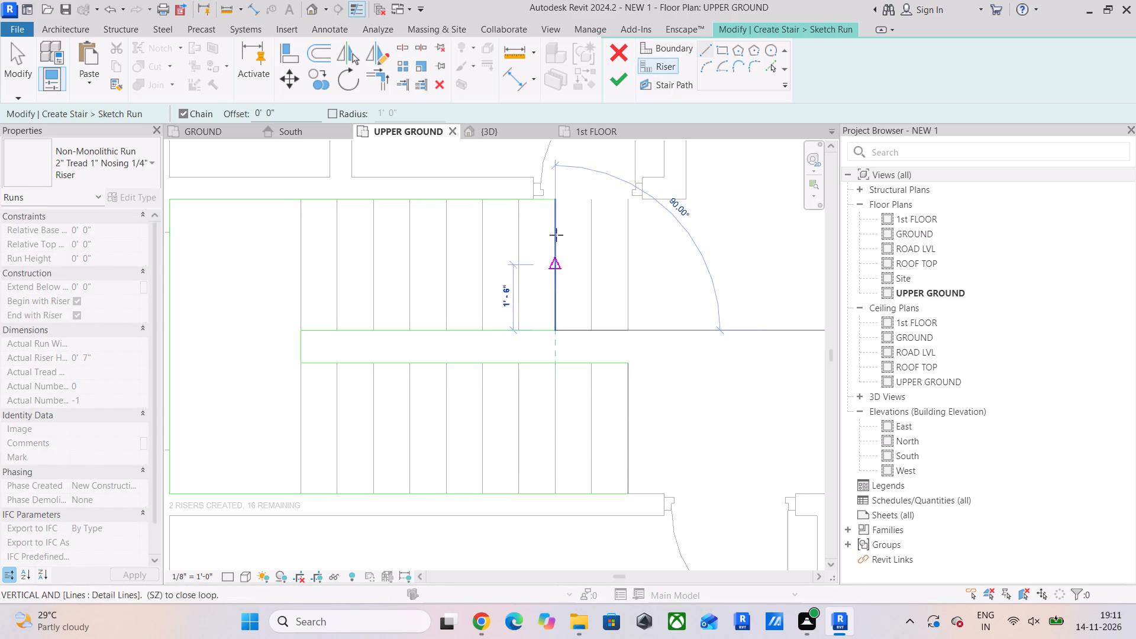
click(556, 195)
key(Escape)
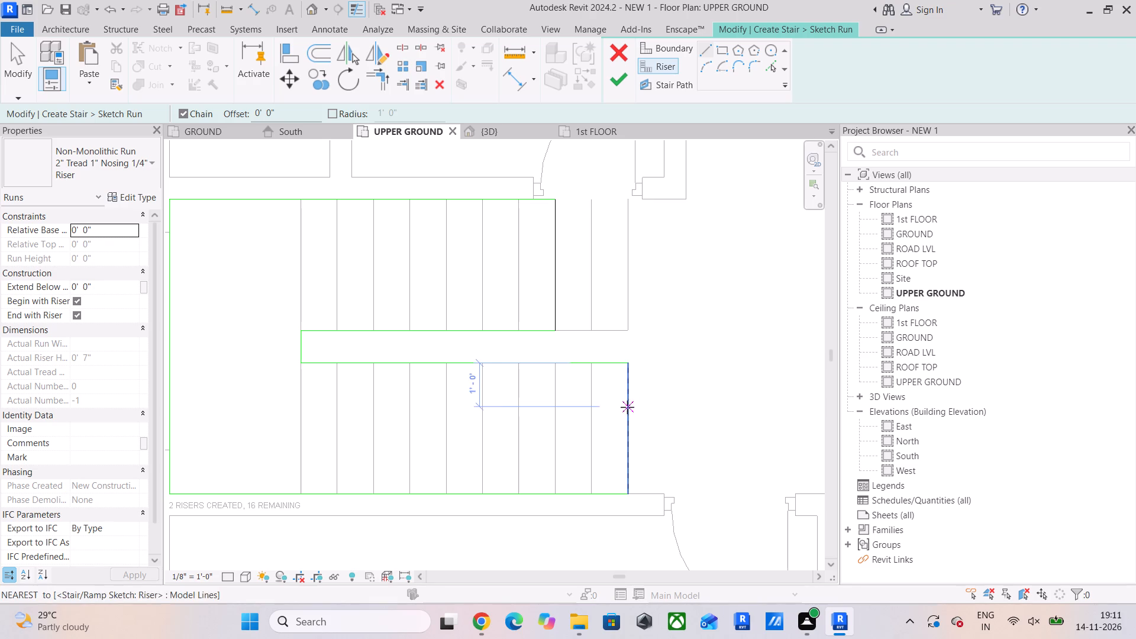
key(Escape)
Copy both end risers seven times at 10" spacing toward the landing, following the tread detail lines.
click(627, 407)
ctrl+click(557, 287)
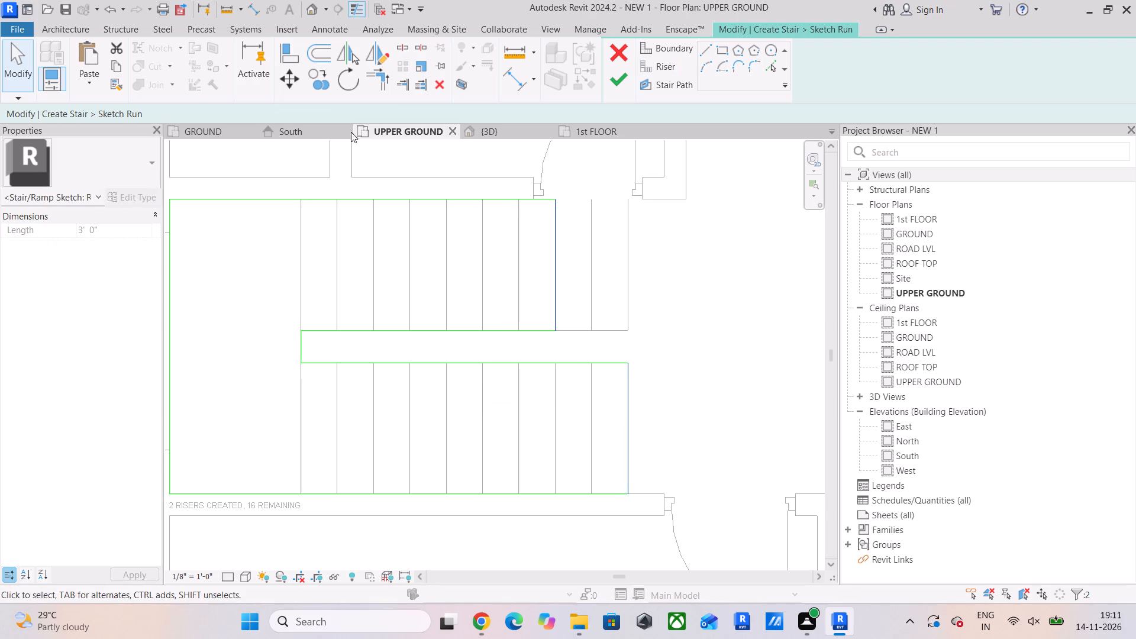
drag(312, 79, 314, 90)
click(629, 490)
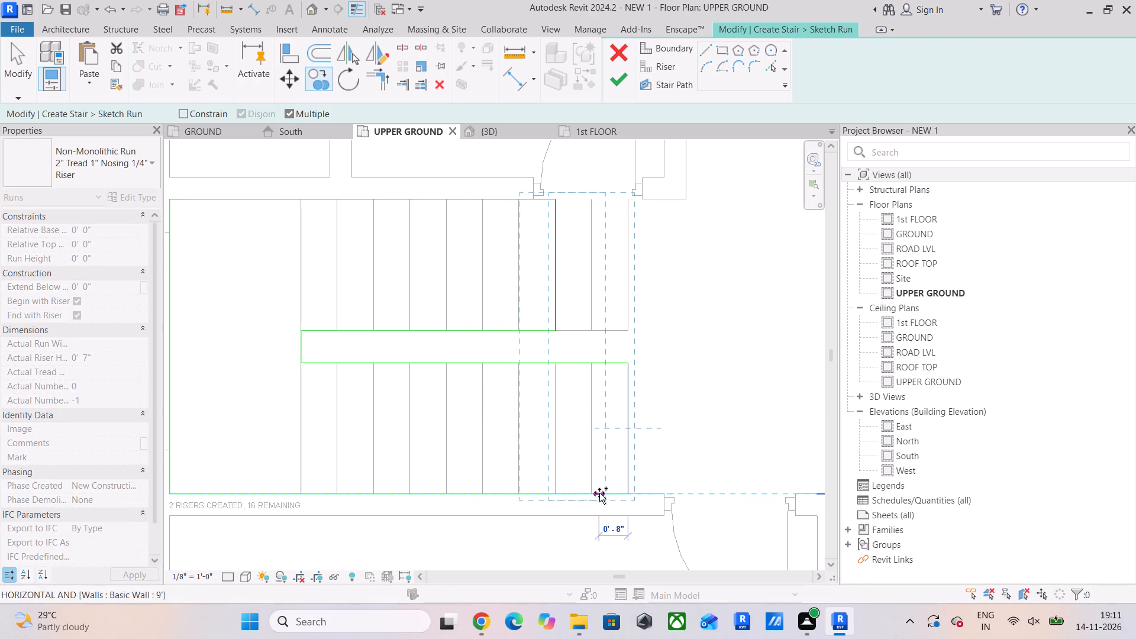
click(597, 493)
click(554, 491)
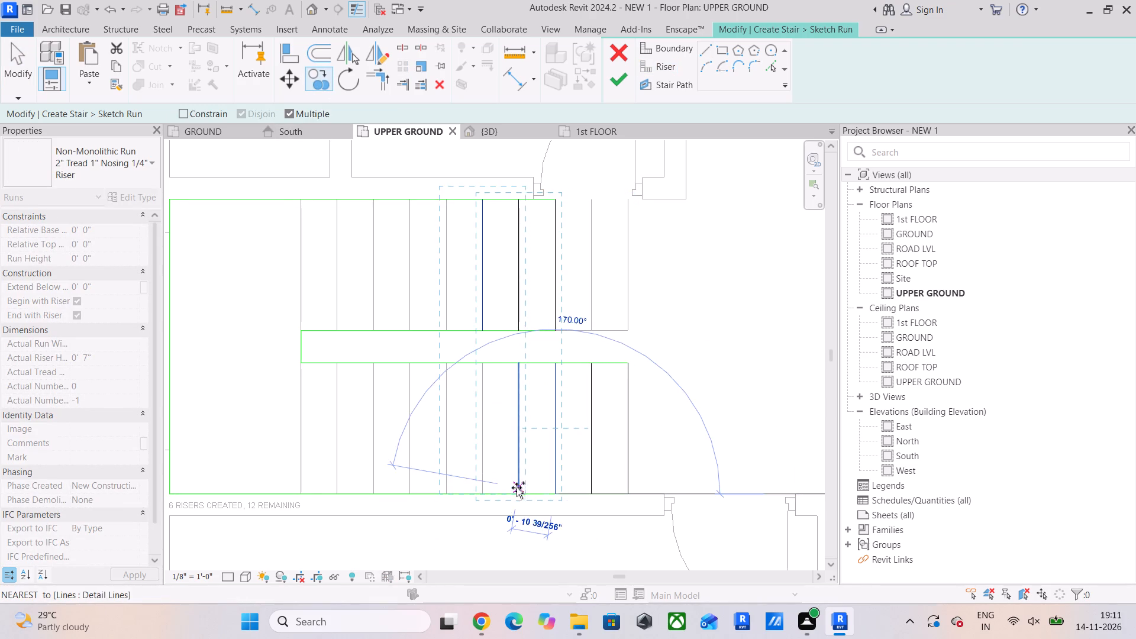
click(517, 490)
click(486, 489)
click(445, 489)
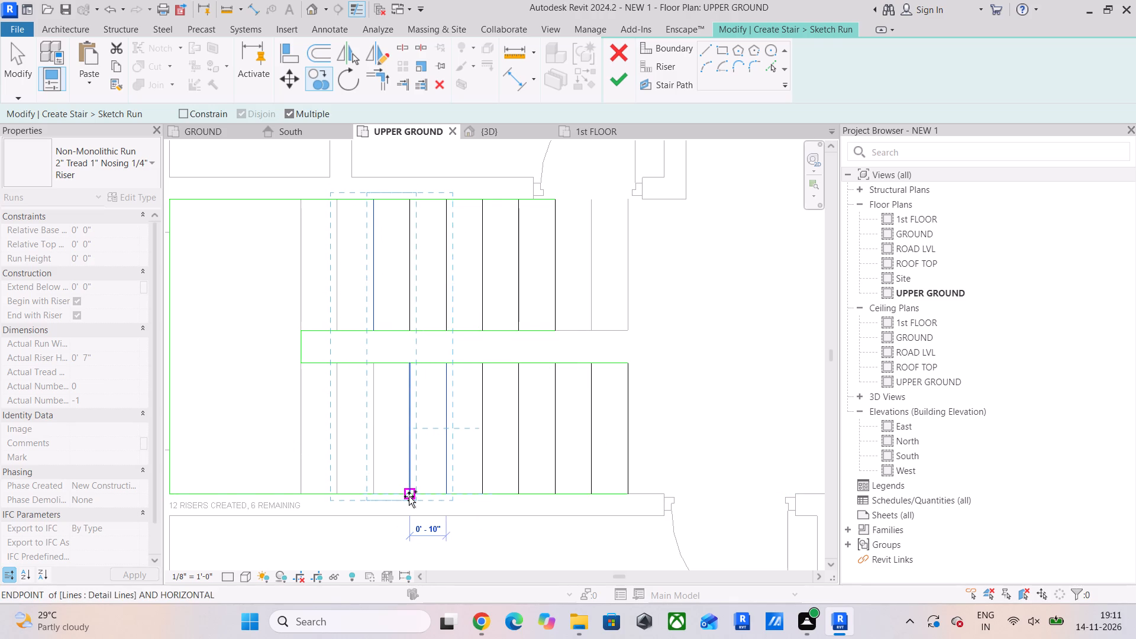
click(409, 496)
click(375, 495)
key(Escape)
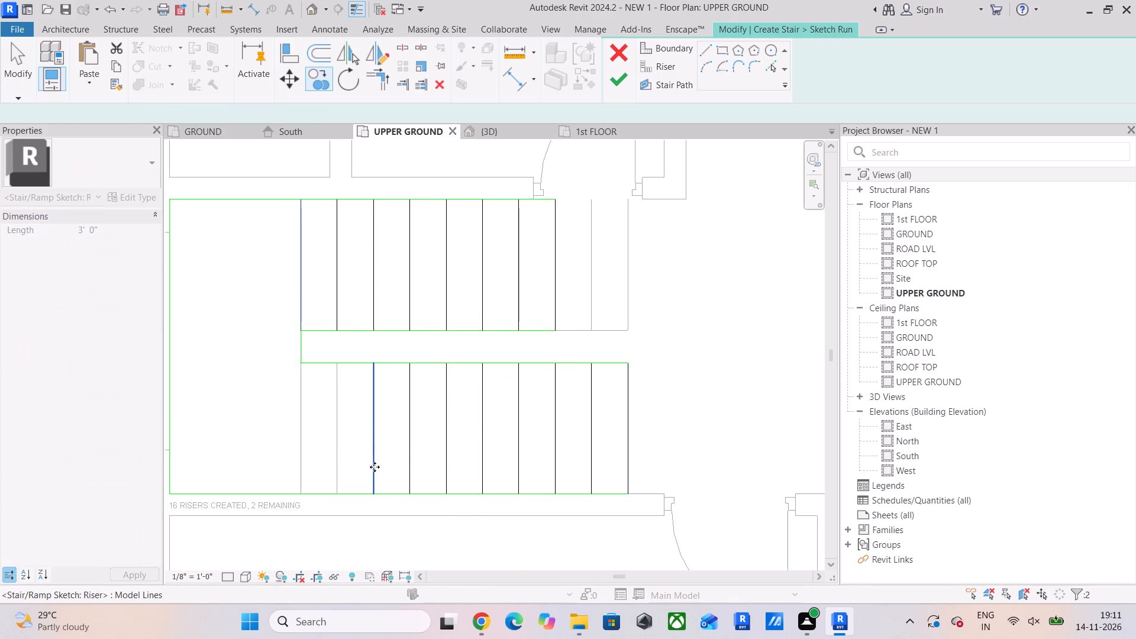
Copy the lower flight's innermost riser twice more at 10" spacing, up to the landing edge.
key(Escape)
click(376, 458)
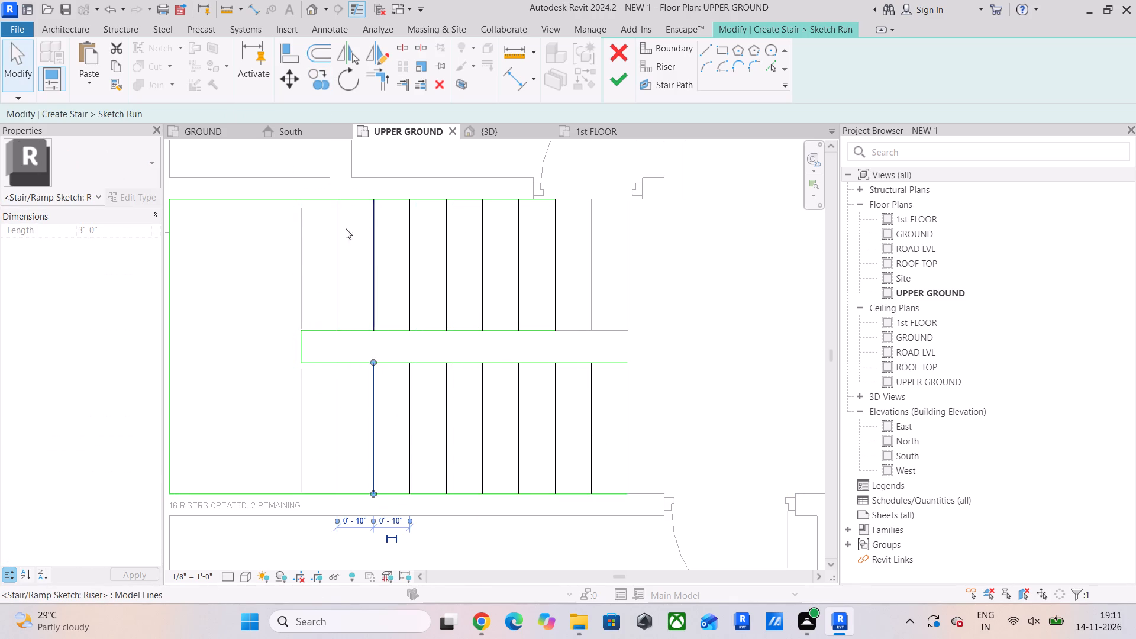
click(314, 79)
click(372, 494)
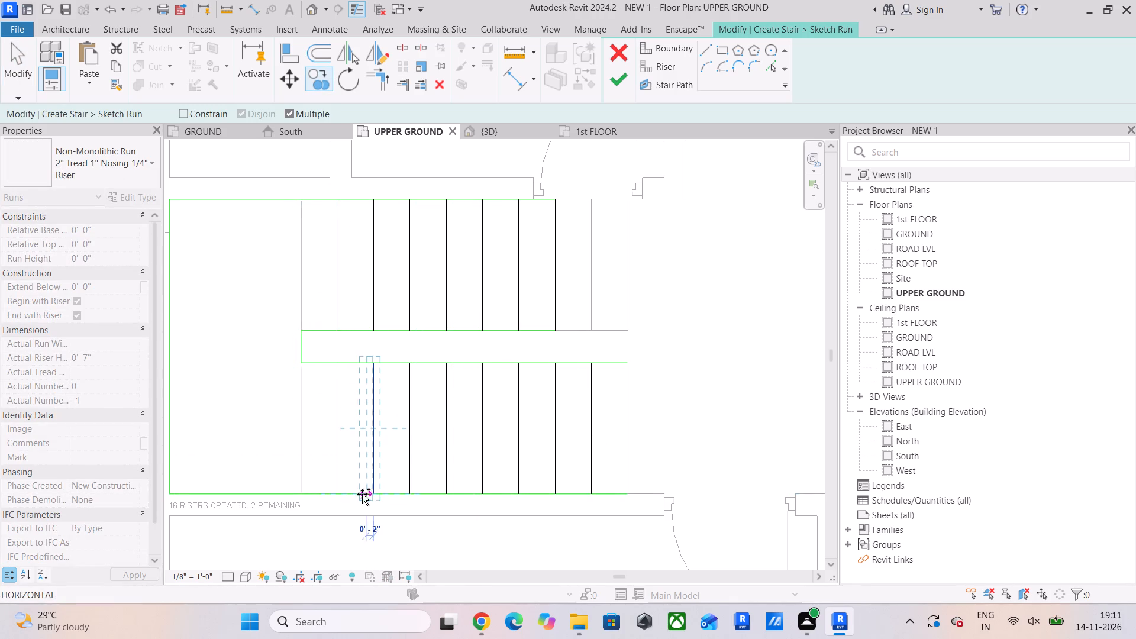
click(337, 492)
click(305, 494)
key(Escape)
scroll(448, 419, down, 4)
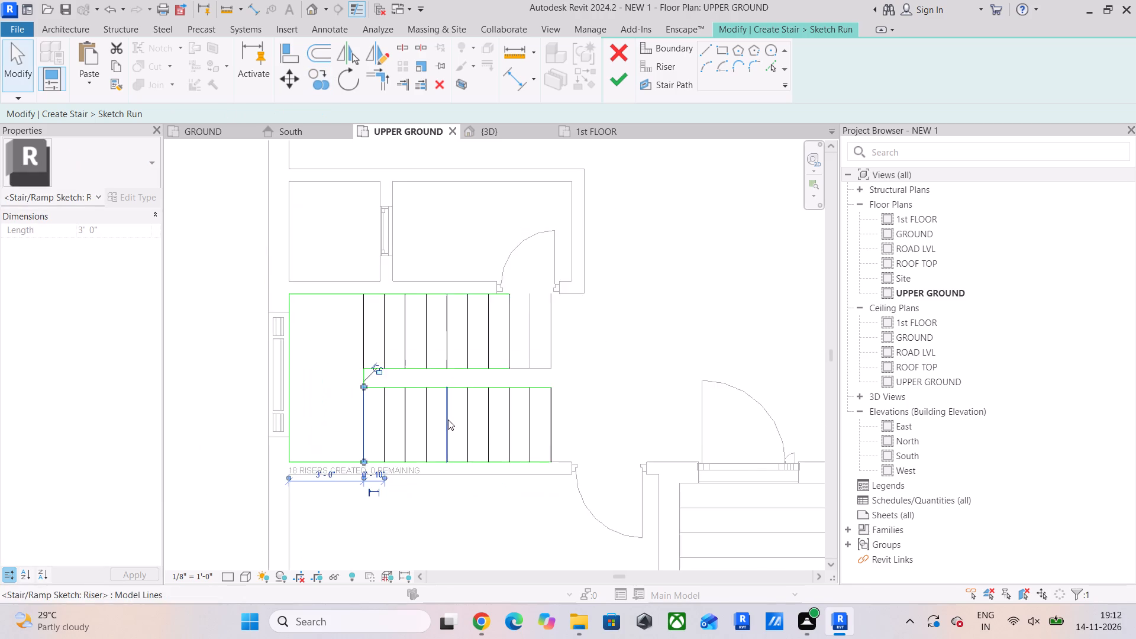
middle_drag(448, 419, 521, 466)
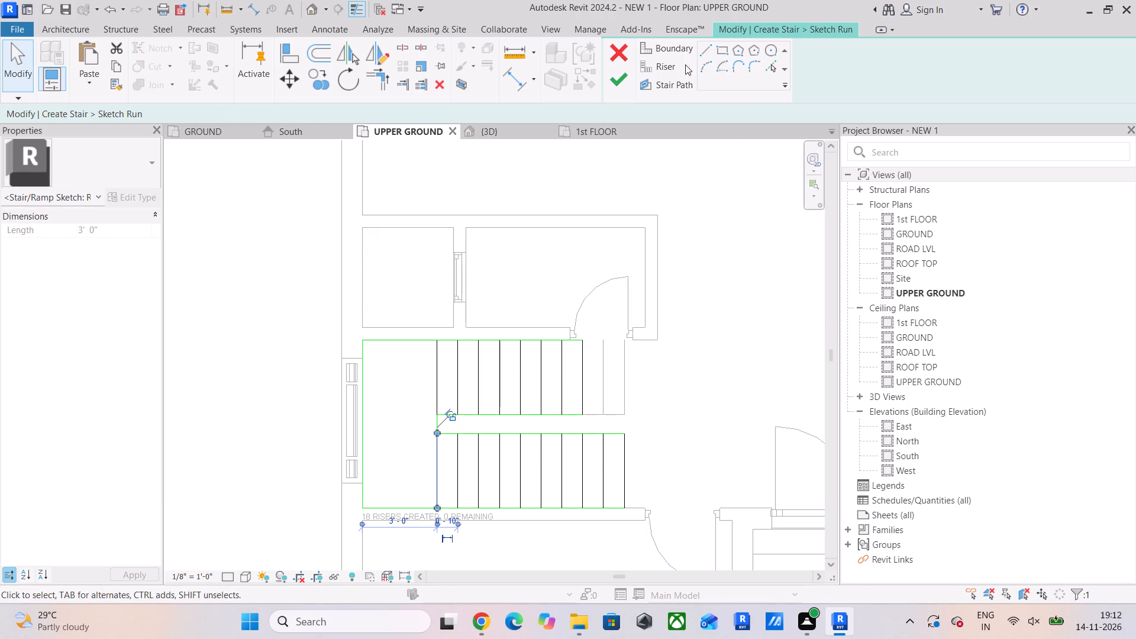
Sketch the stair path from the midpoint of the lower flight's first riser, 3'-6" across the landing, and 9'-0" along the upper flight.
click(654, 87)
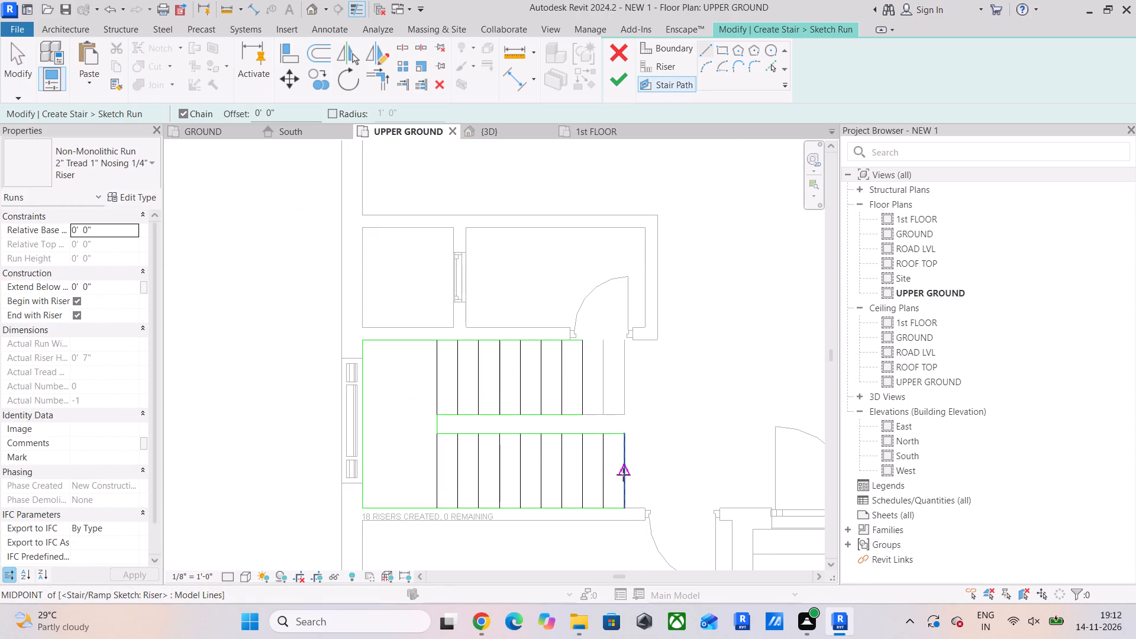
click(623, 474)
click(439, 476)
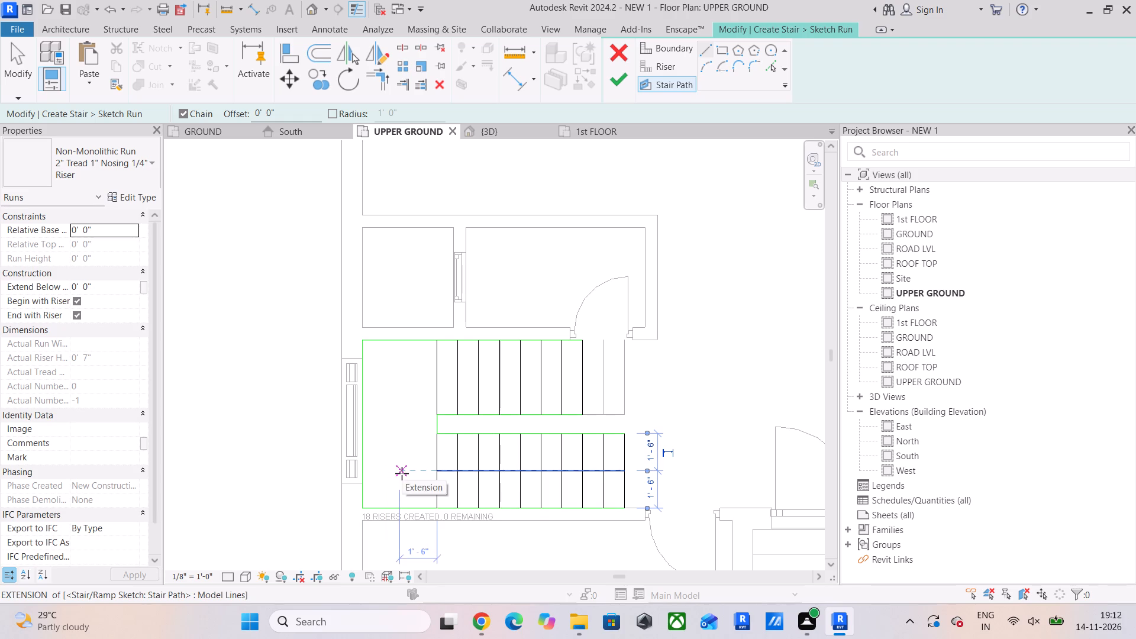
click(402, 473)
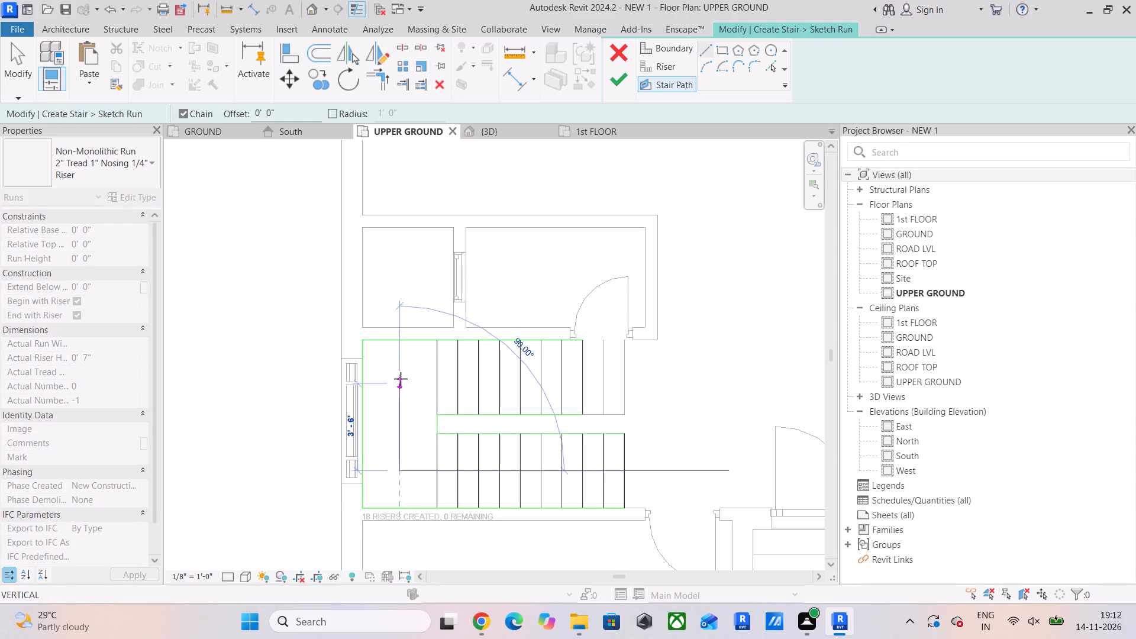
click(401, 379)
click(622, 379)
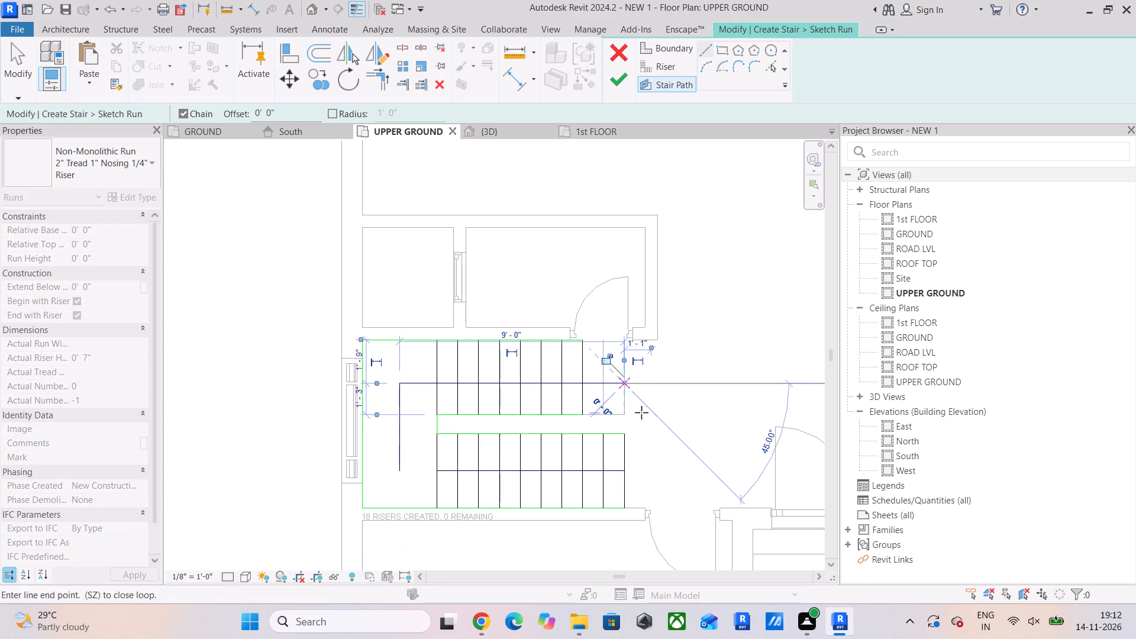
key(Escape)
key(Escape)
key(Escape)
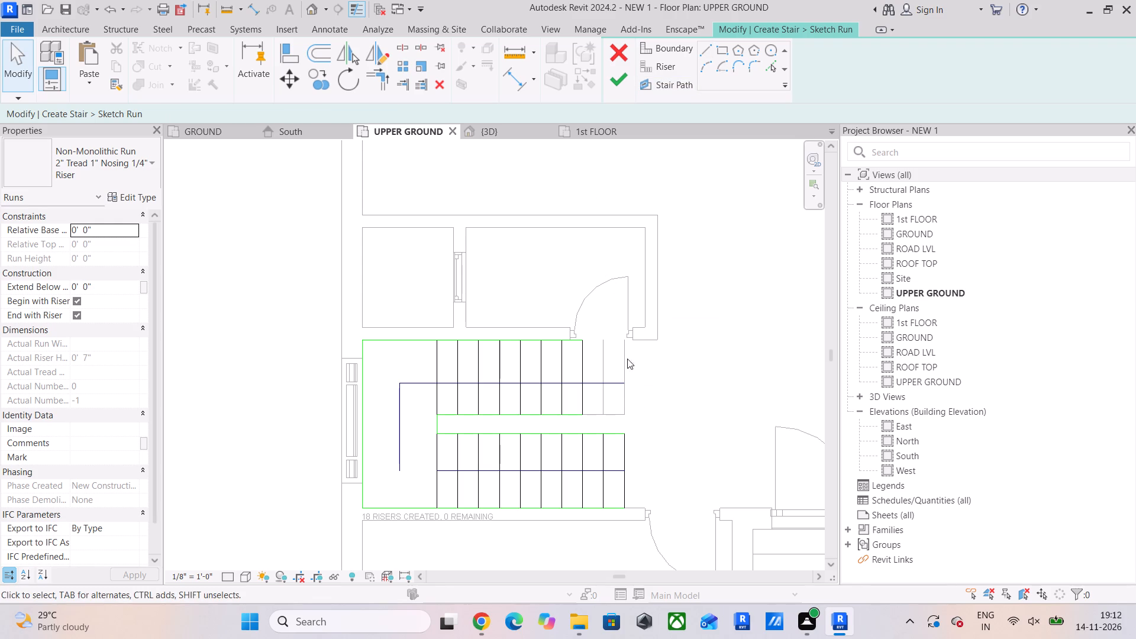
key(Escape)
Shorten the upper leg of the stair path to 7'-4", ending at the last riser, and try to finish the run sketch.
click(617, 380)
drag(625, 381, 583, 382)
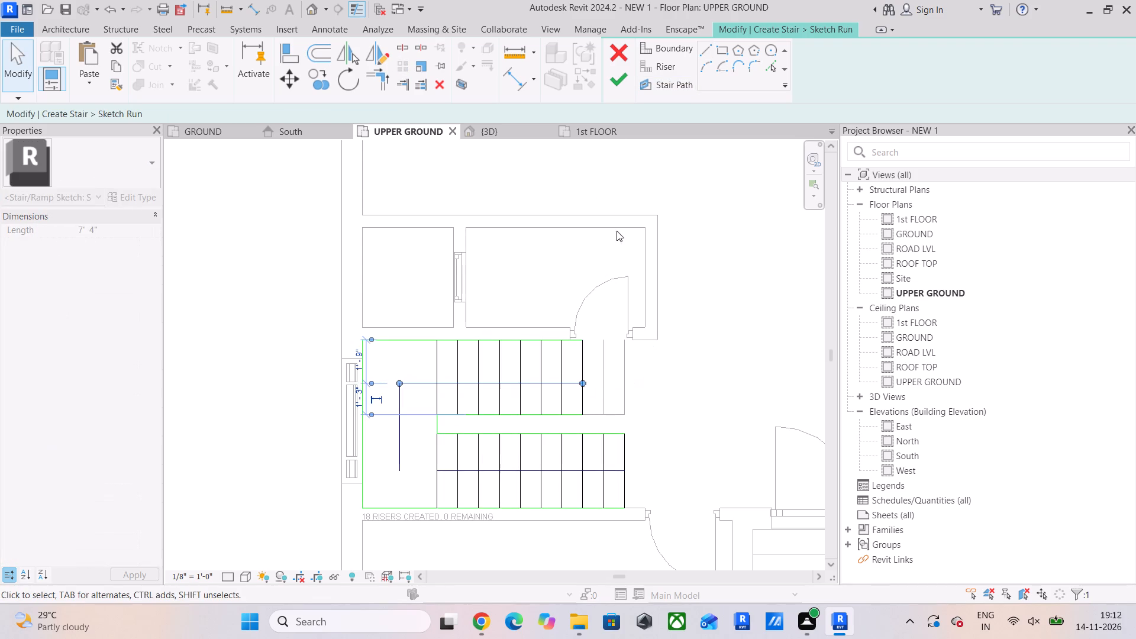
click(611, 79)
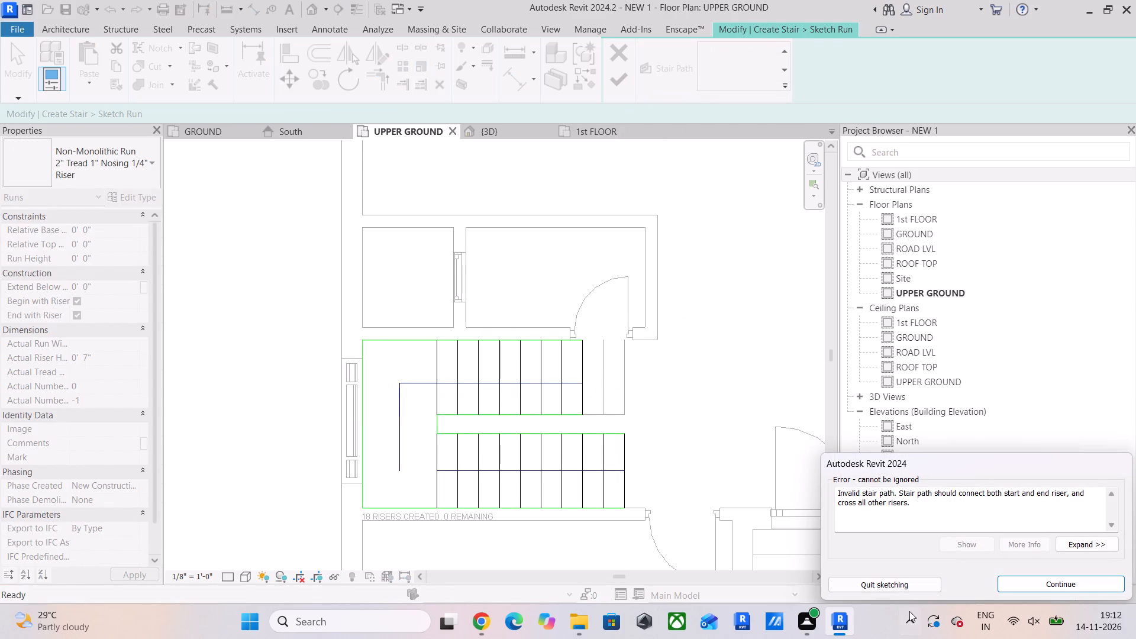
click(1064, 583)
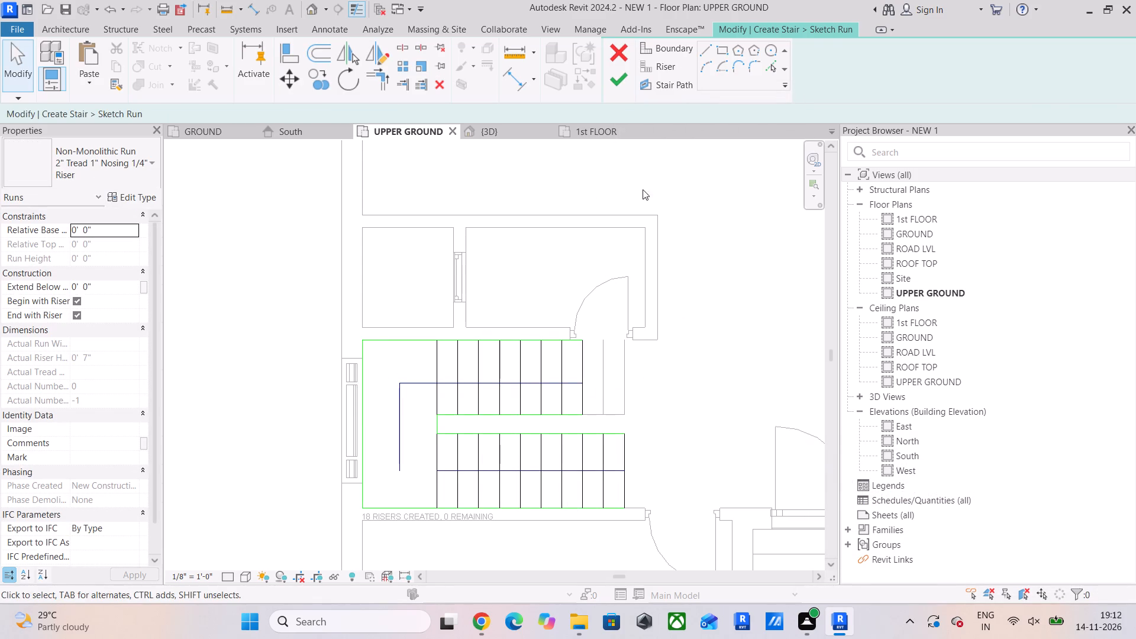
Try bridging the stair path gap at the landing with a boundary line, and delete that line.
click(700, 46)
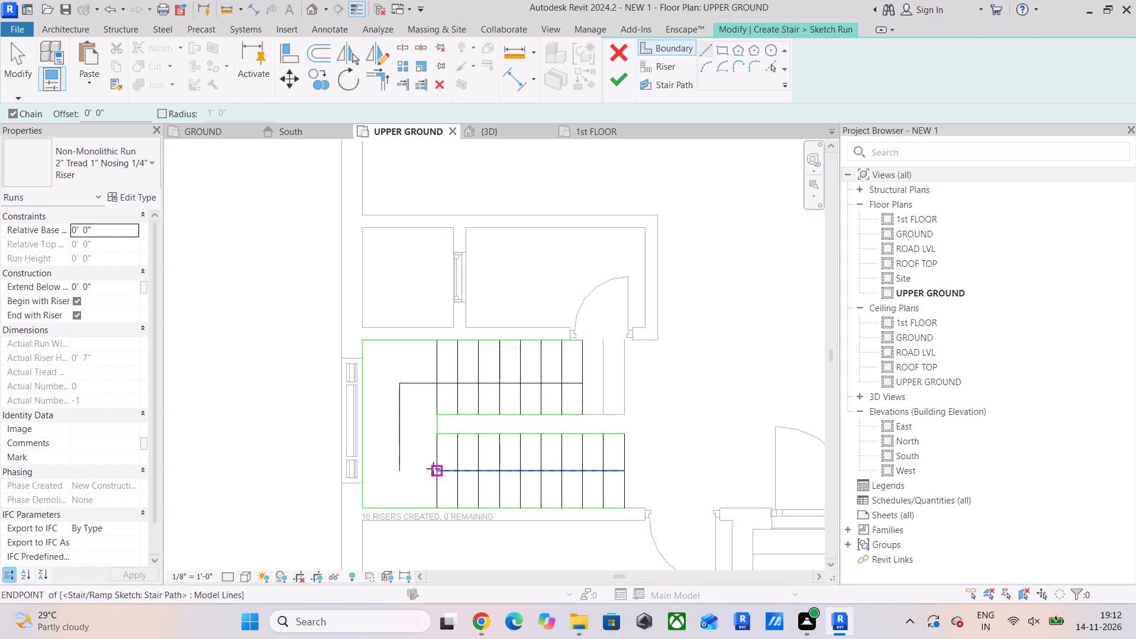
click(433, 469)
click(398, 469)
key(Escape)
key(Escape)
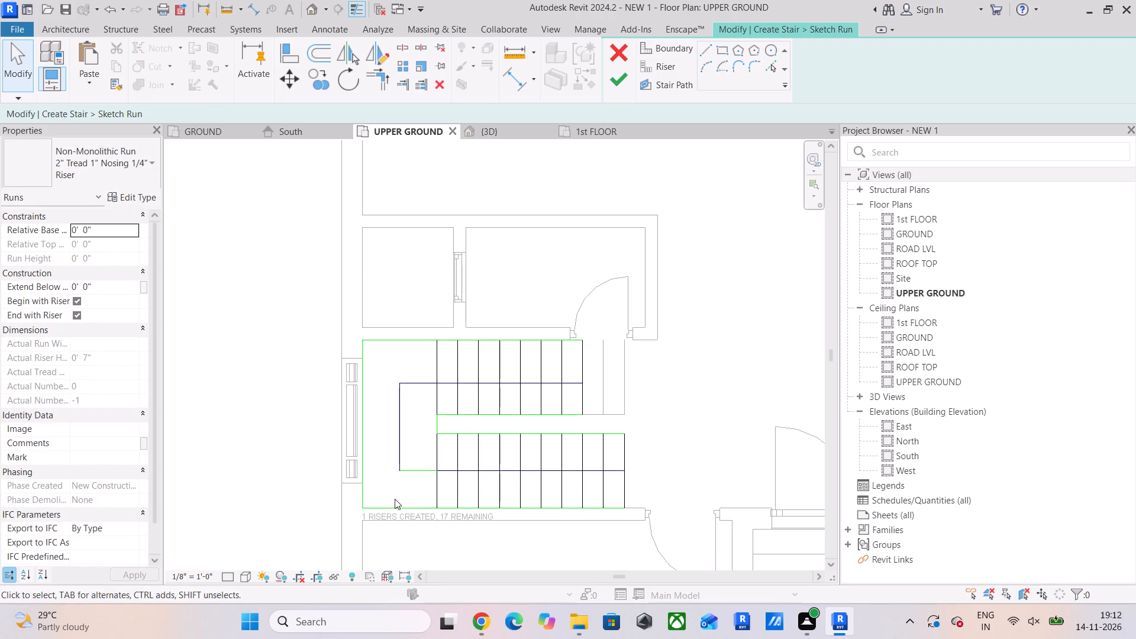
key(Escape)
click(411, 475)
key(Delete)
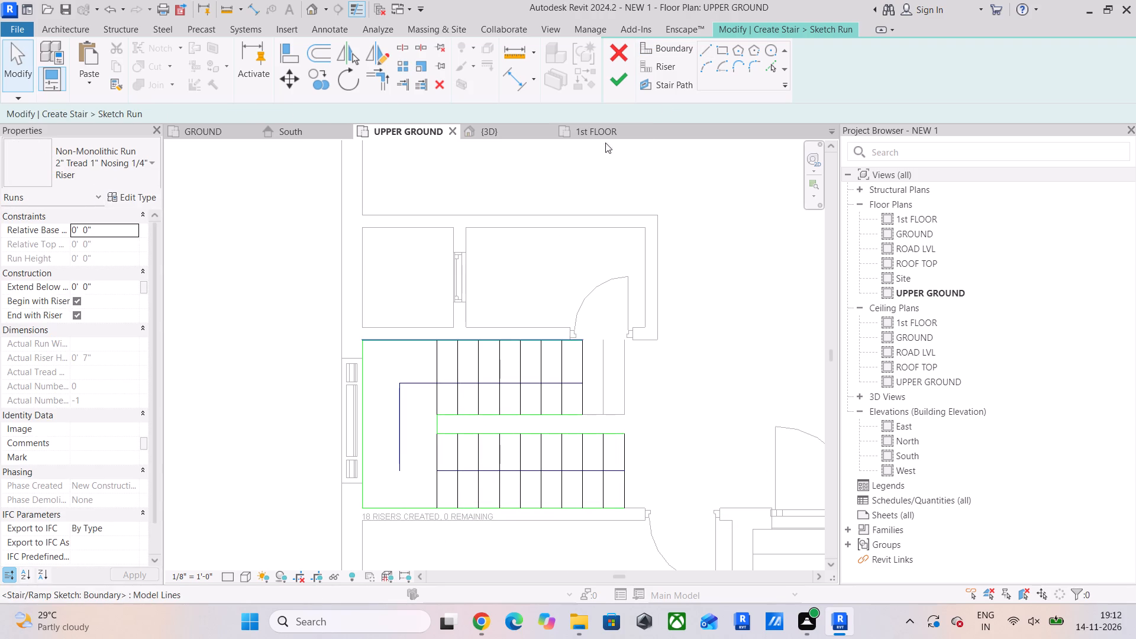
Draw the missing stair path segment from the lower flight's last riser to the landing leg, and finish the run sketch.
click(670, 86)
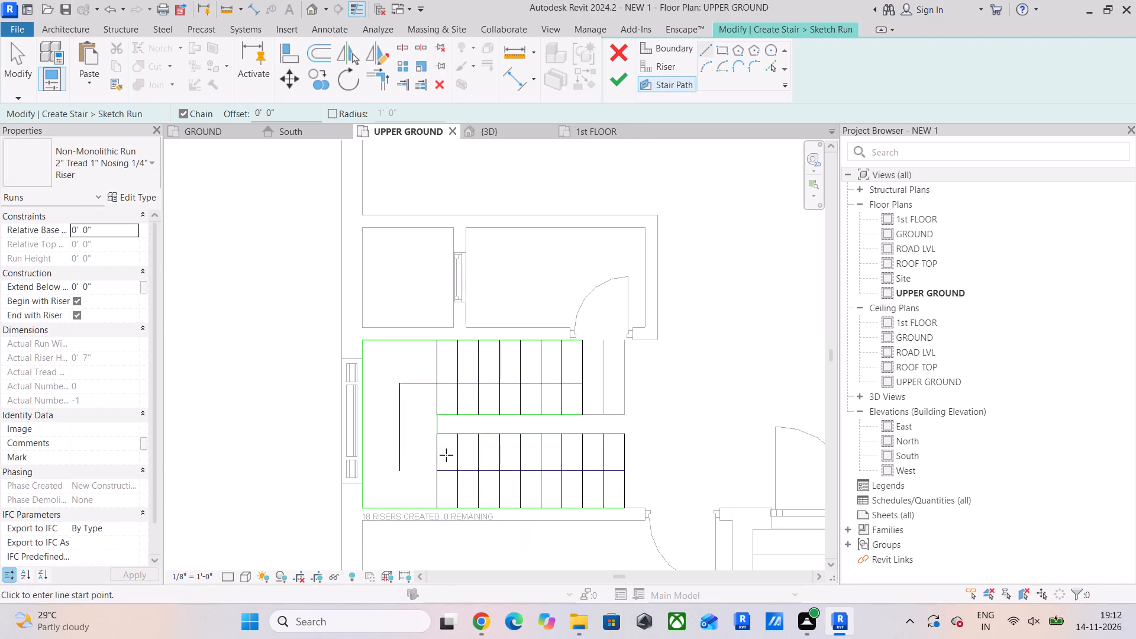
drag(437, 469, 431, 469)
click(399, 469)
key(Escape)
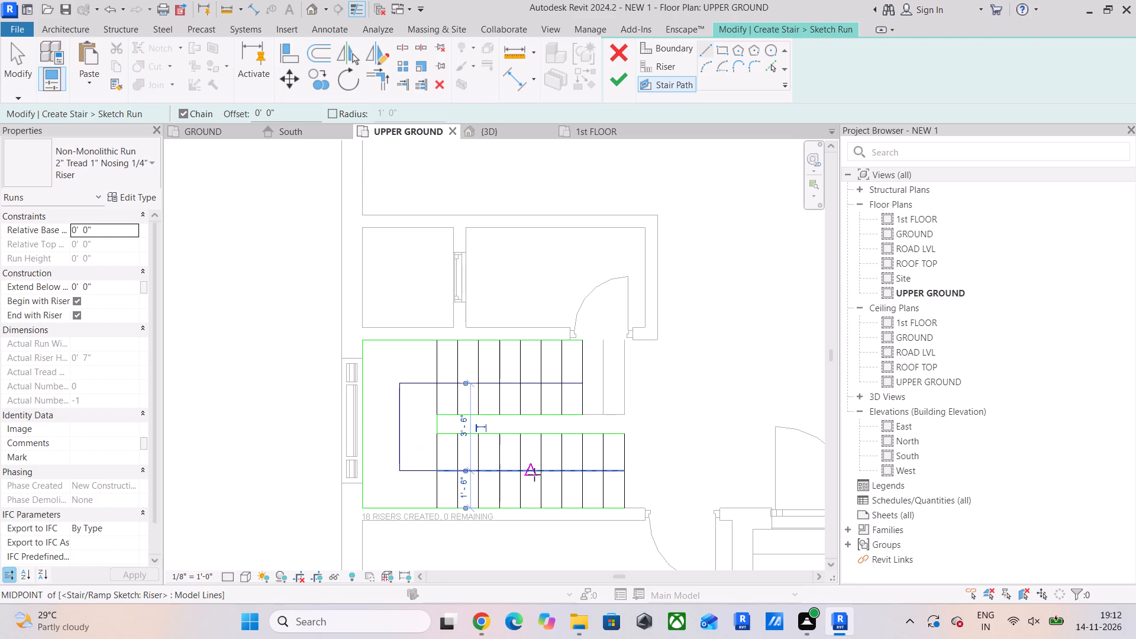
key(Escape)
key(Escape)
click(629, 80)
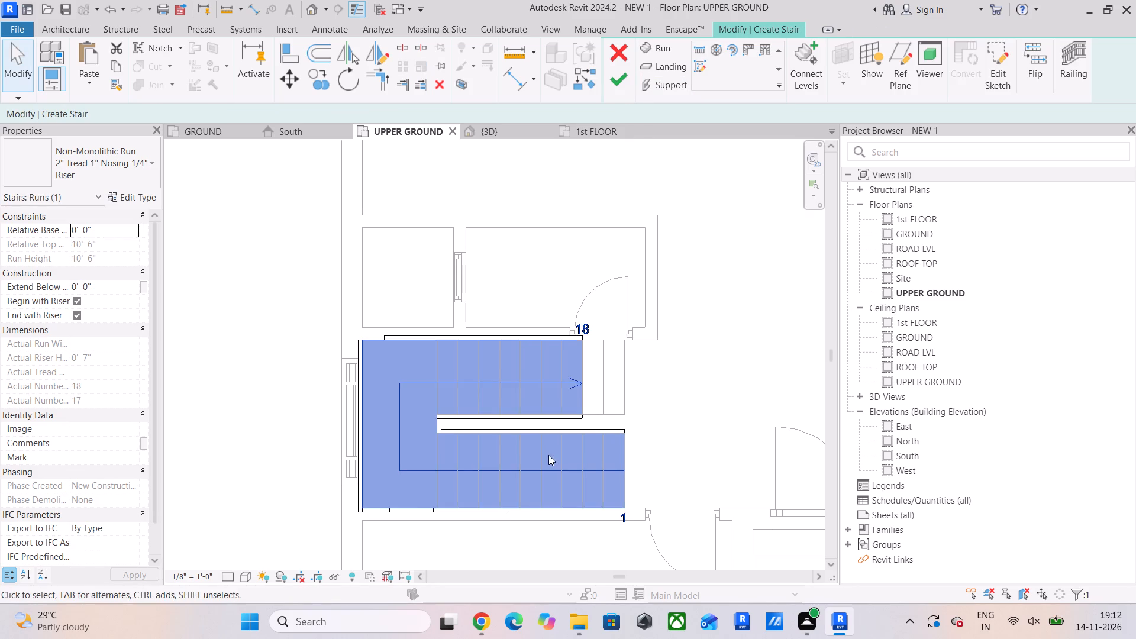
Finish the U-shaped stair between UPPER GROUND and 1st FLOOR.
click(495, 129)
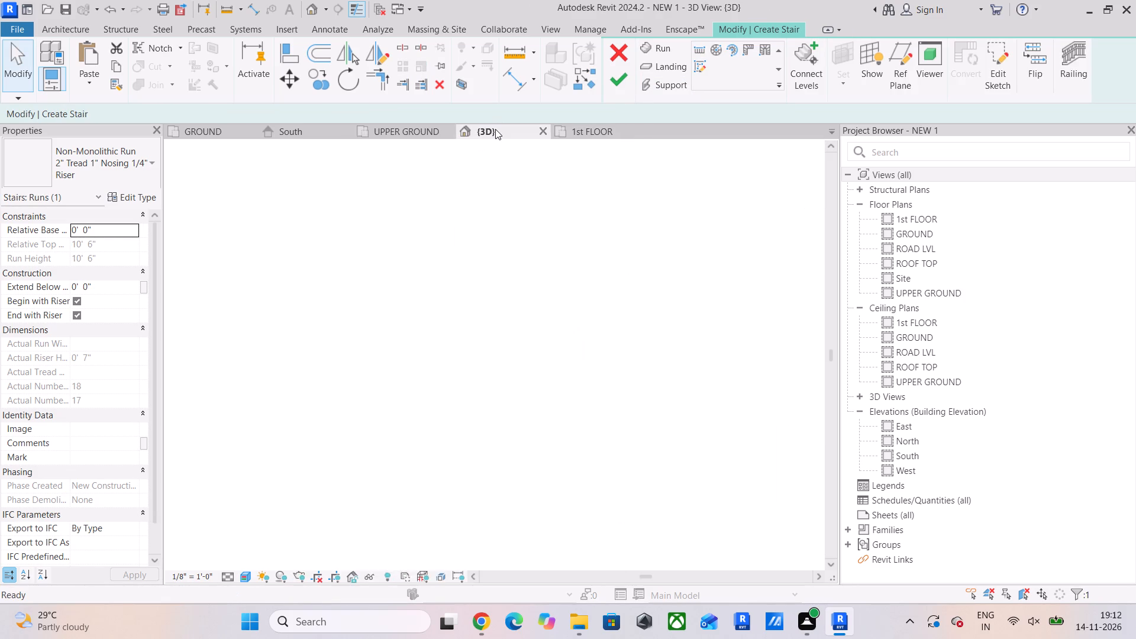
shift+middle_drag(444, 349, 375, 428)
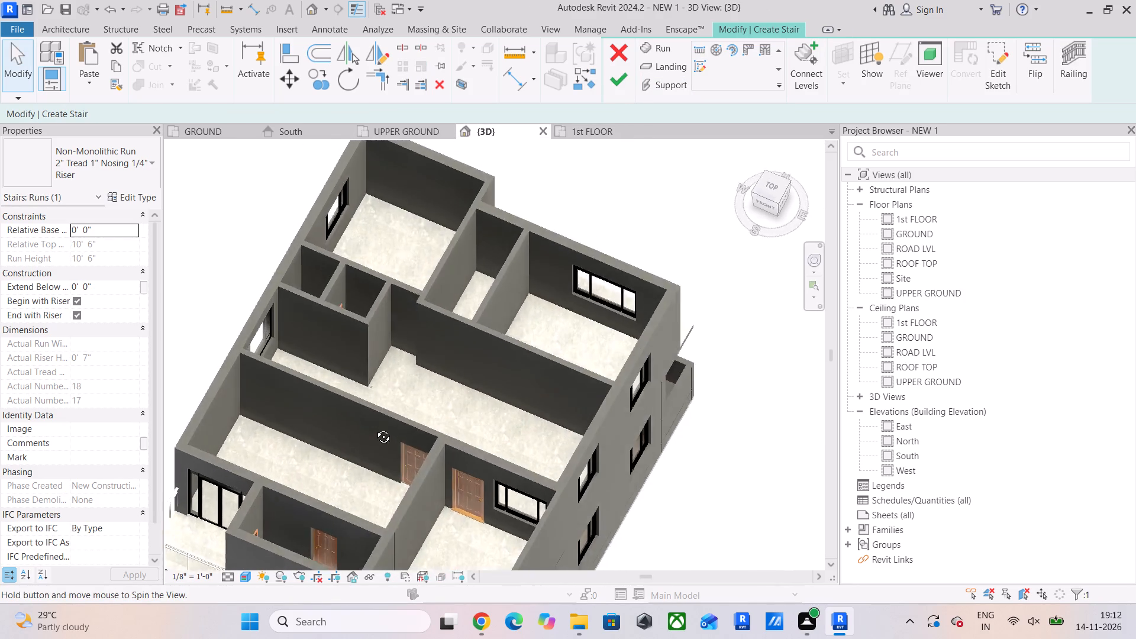
shift+middle_drag(375, 428, 417, 399)
click(382, 130)
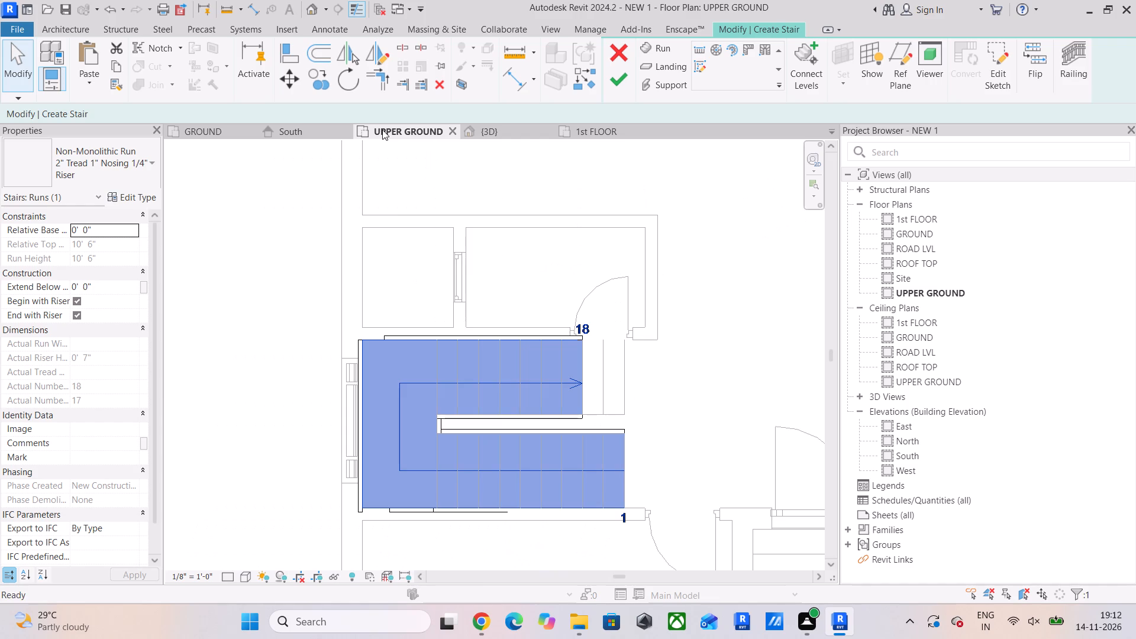
click(669, 401)
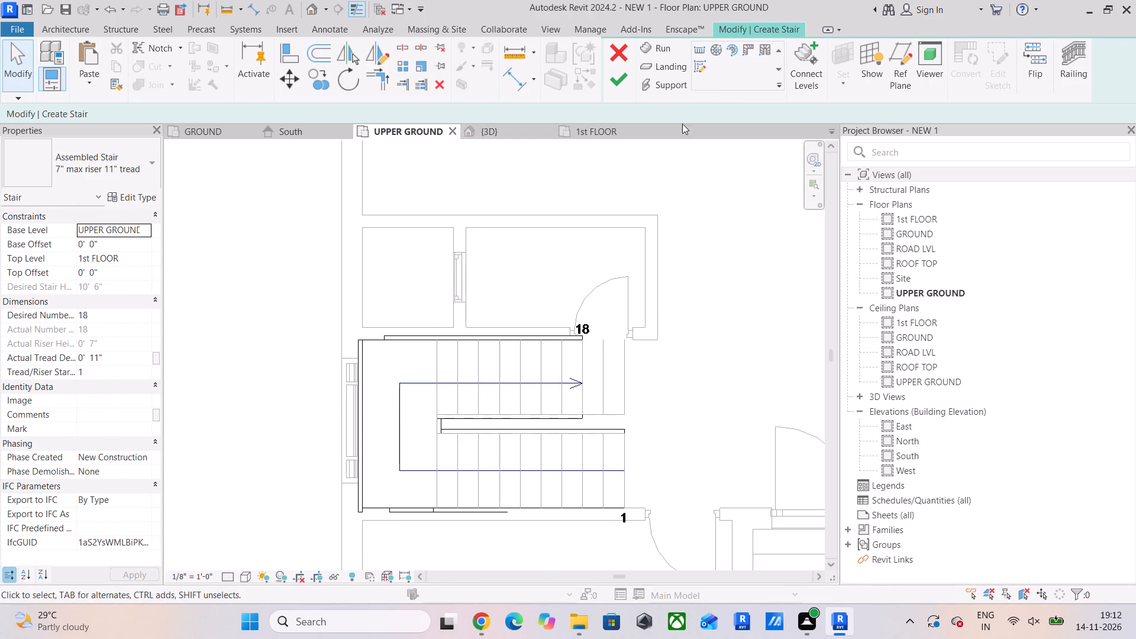
click(70, 33)
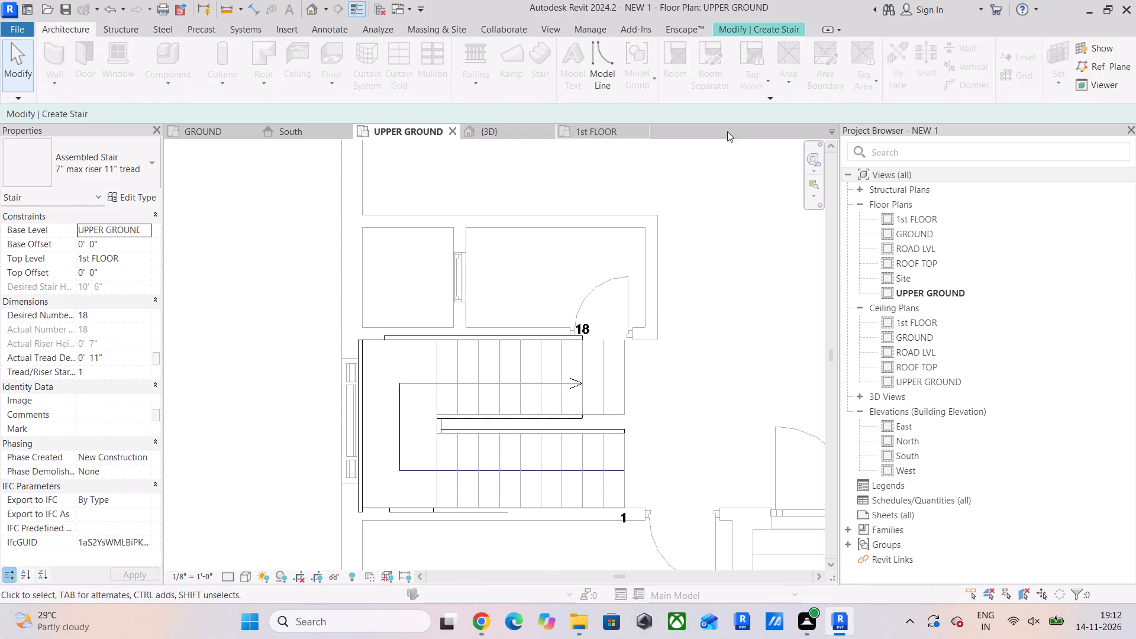
click(740, 25)
click(624, 78)
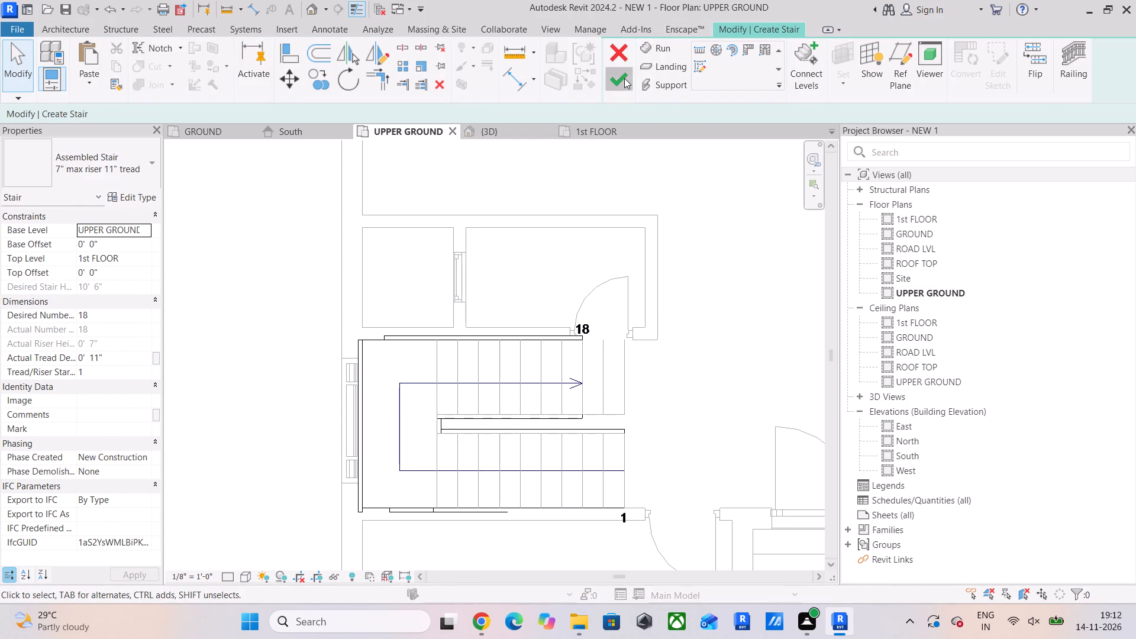
click(498, 277)
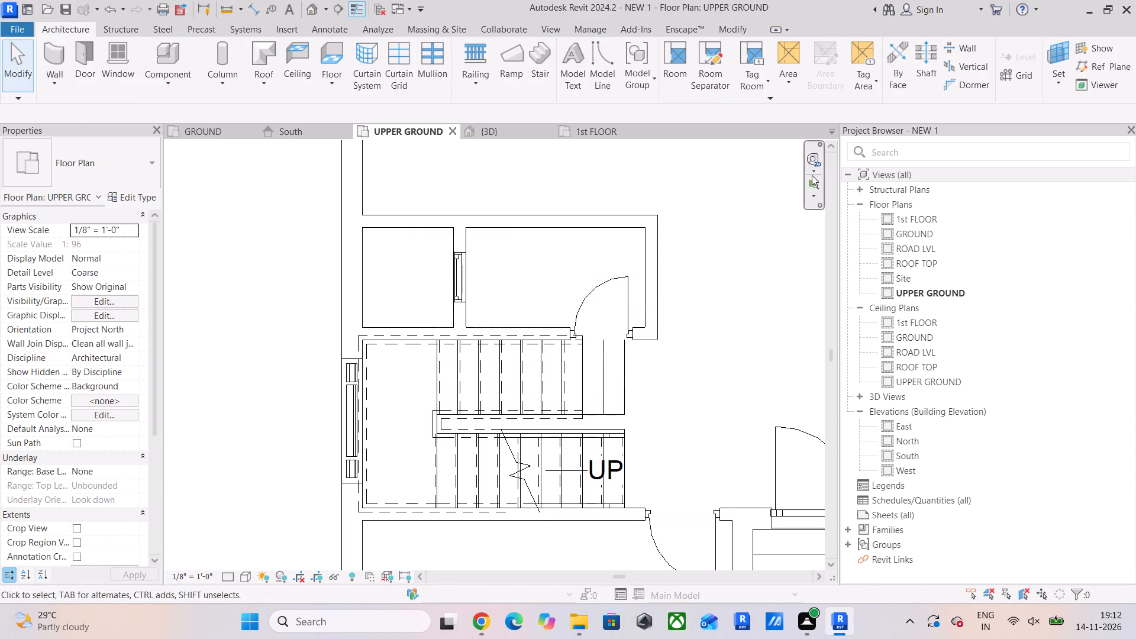
Examine in the 3D view how the new stair and its railings meet the 1st FLOOR slab.
click(488, 144)
click(495, 137)
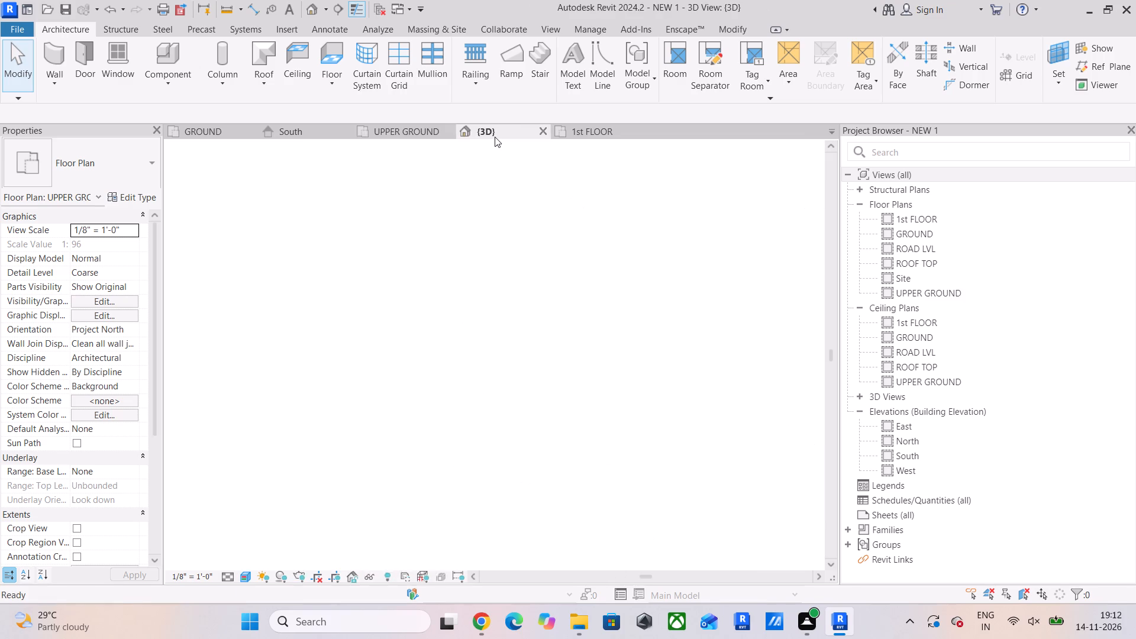
shift+middle_drag(527, 279, 443, 340)
middle_drag(418, 337, 445, 276)
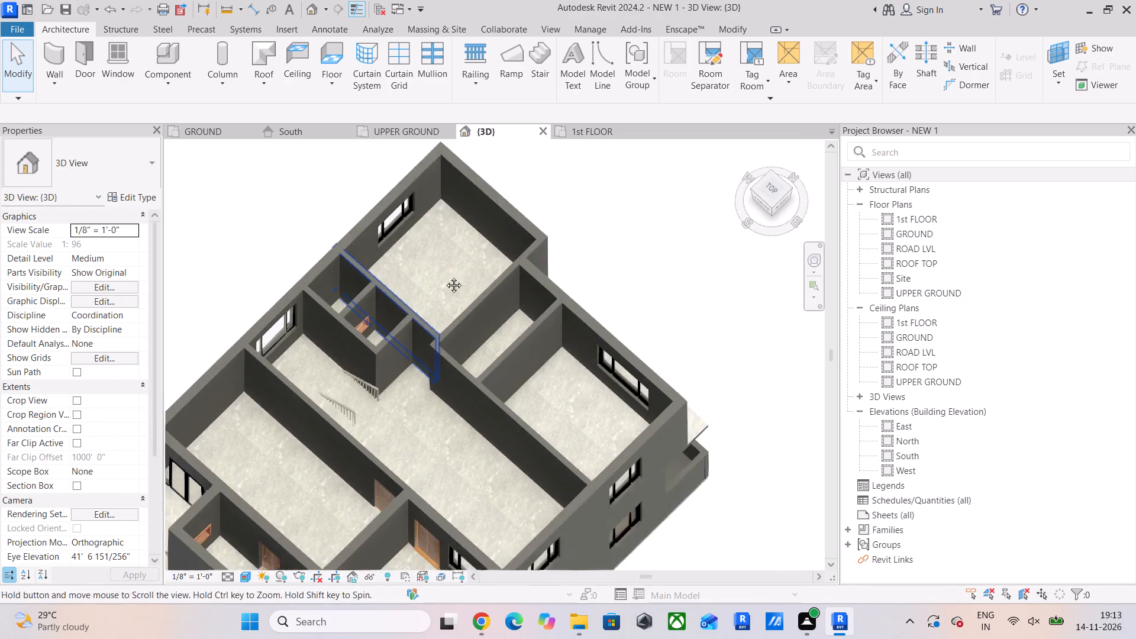
middle_drag(445, 276, 453, 253)
scroll(358, 360, up, 4)
scroll(408, 319, up, 4)
shift+middle_drag(425, 322, 457, 317)
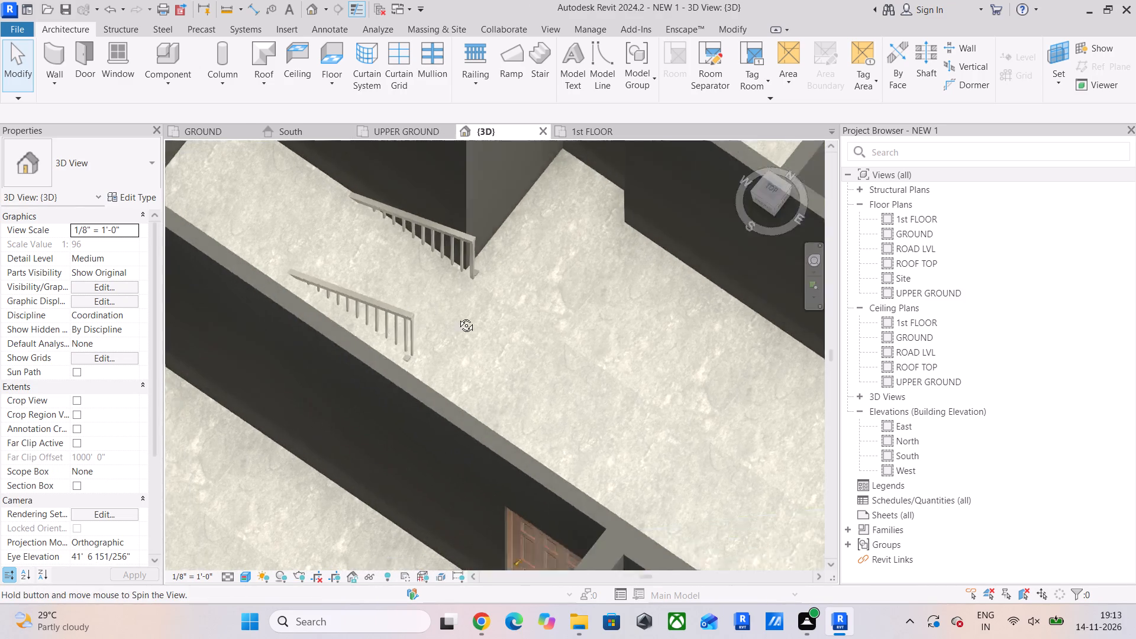
shift+middle_drag(457, 317, 499, 240)
On the UPPER GROUND plan, create a rectangular shaft opening over the stair, from an upper-flight riser to the landing's far corner, about 6' 9" wide.
click(407, 133)
scroll(450, 277, down, 1)
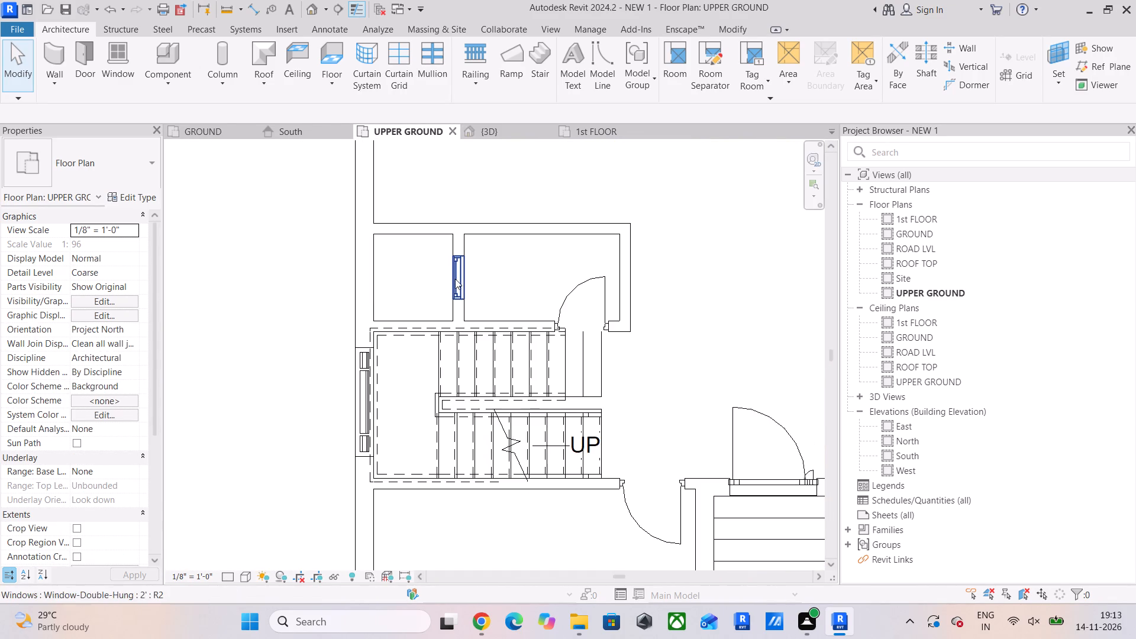
middle_drag(455, 279, 446, 211)
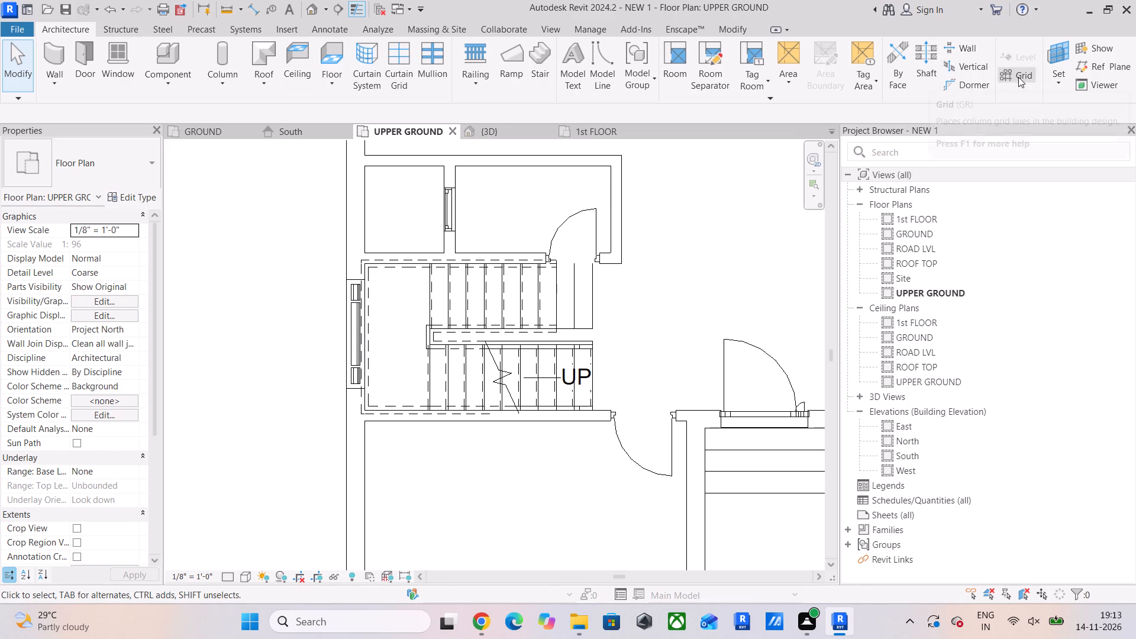
click(916, 72)
scroll(418, 275, up, 2)
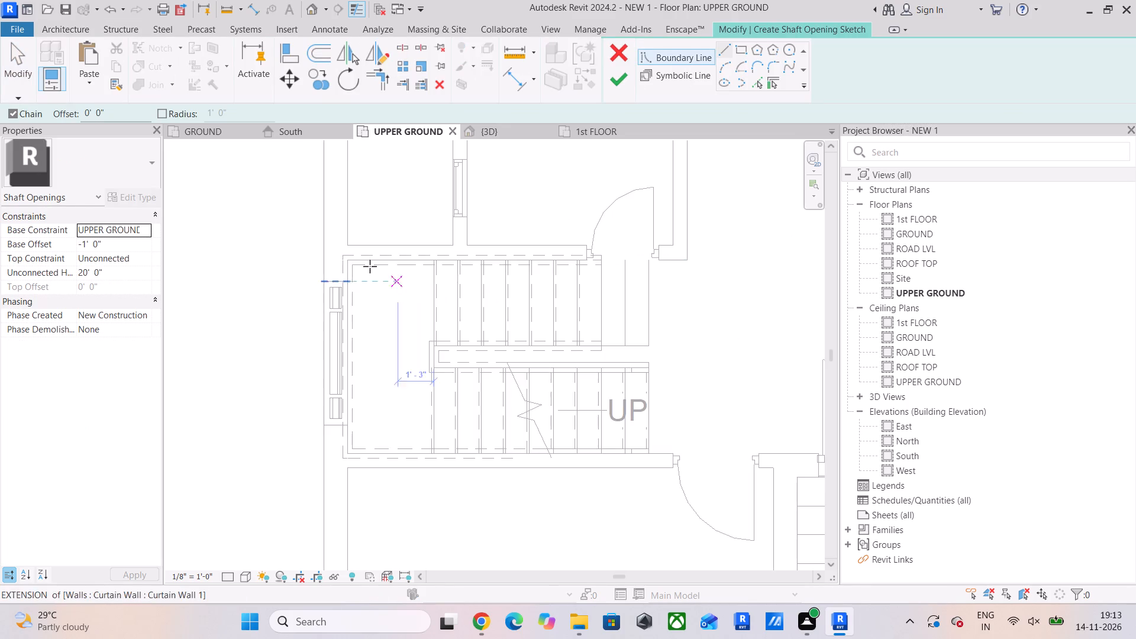
scroll(354, 257, up, 6)
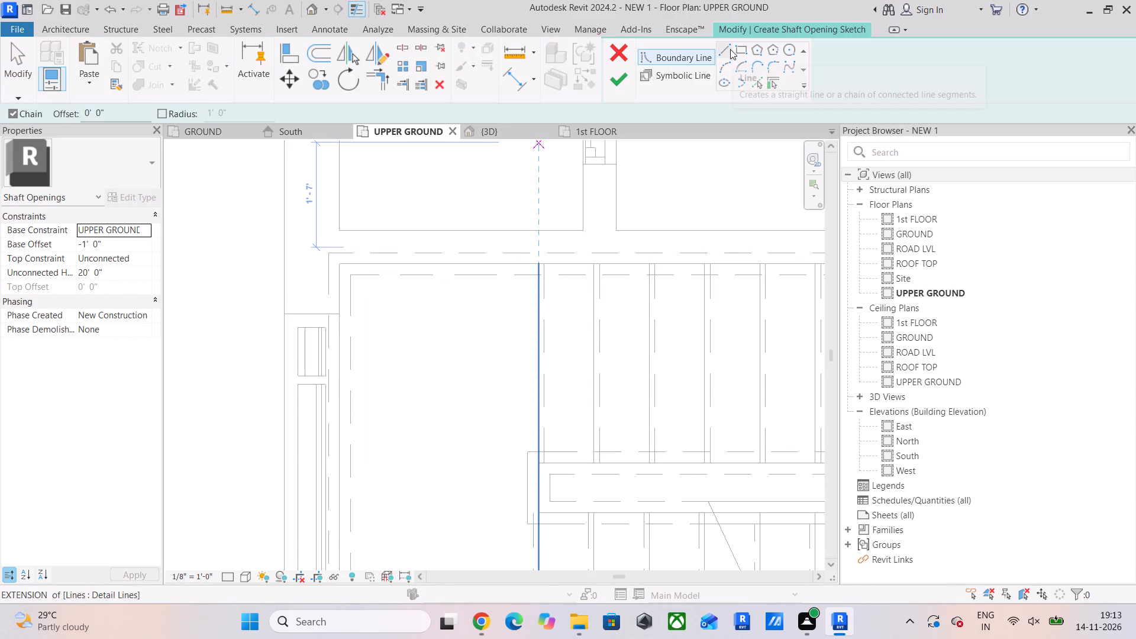
click(750, 52)
click(741, 51)
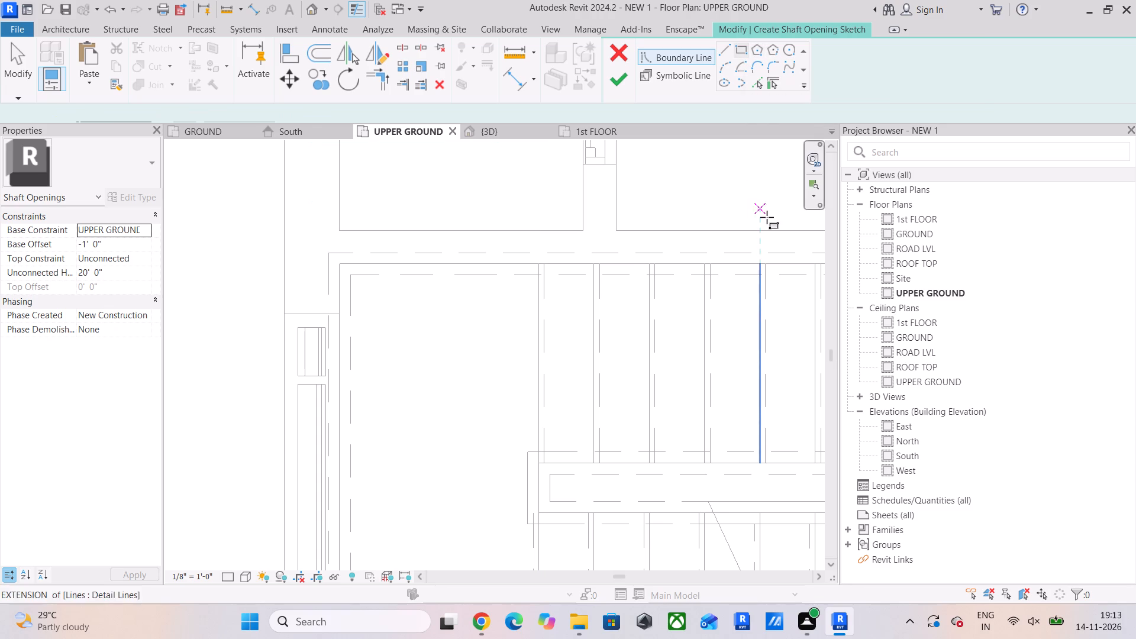
middle_drag(756, 225, 553, 227)
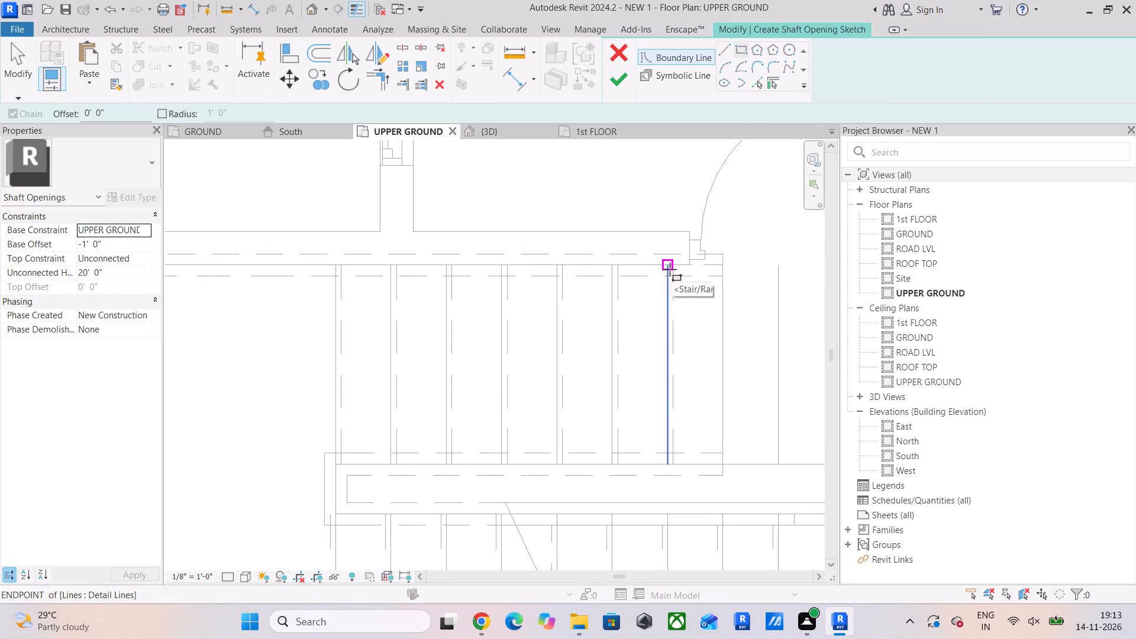
click(670, 269)
scroll(502, 312, down, 5)
middle_drag(502, 312, 592, 244)
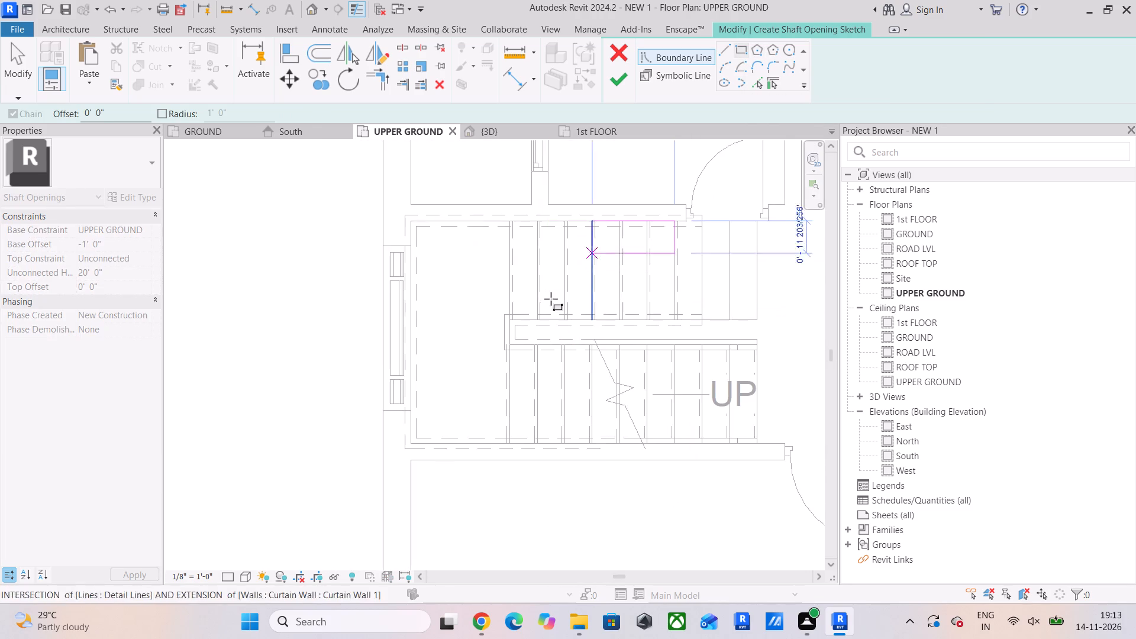
scroll(437, 450, up, 5)
click(385, 437)
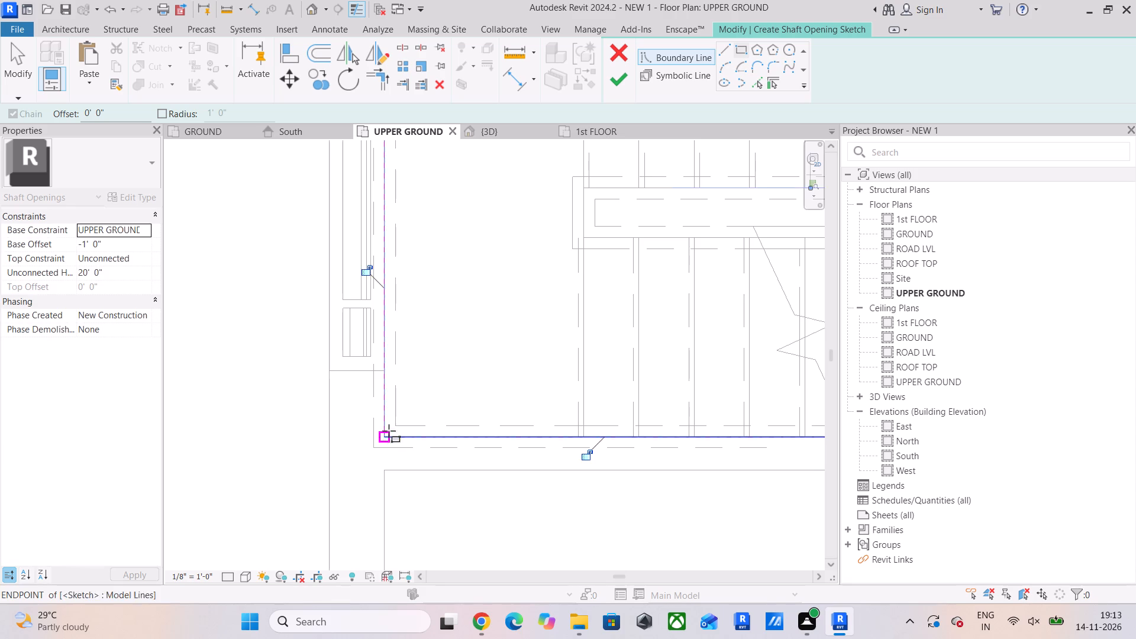
scroll(467, 364, down, 7)
middle_drag(521, 344, 514, 395)
click(628, 72)
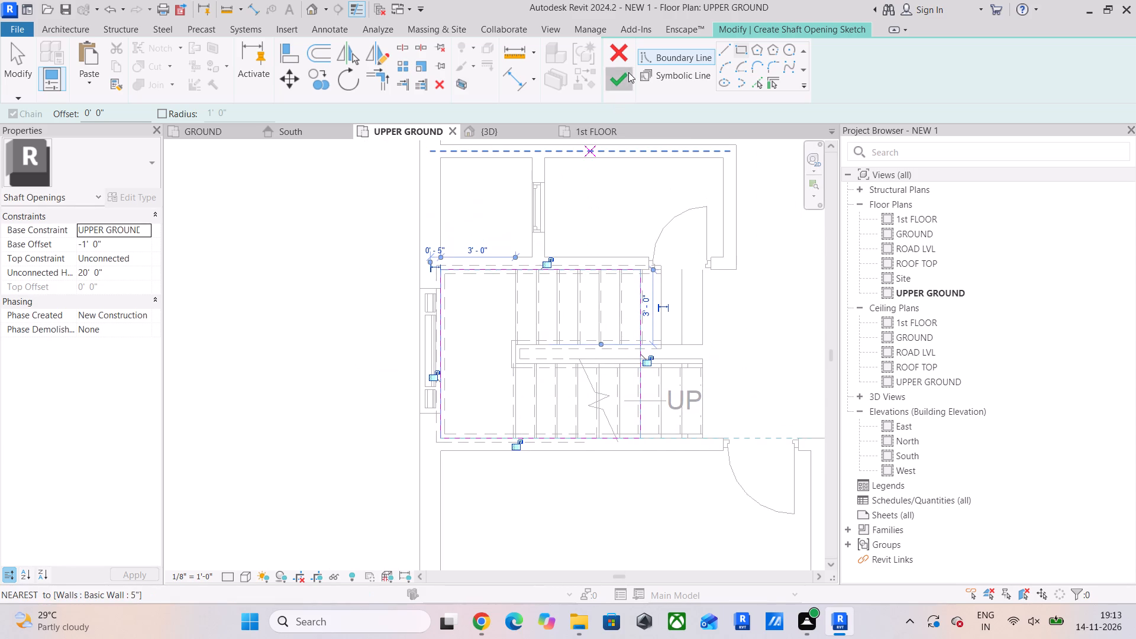
Edit the shaft sketch, moving its edge across the flights one tread outward to the upper flight's end.
scroll(627, 255, up, 4)
scroll(661, 289, up, 4)
middle_drag(660, 290, 595, 276)
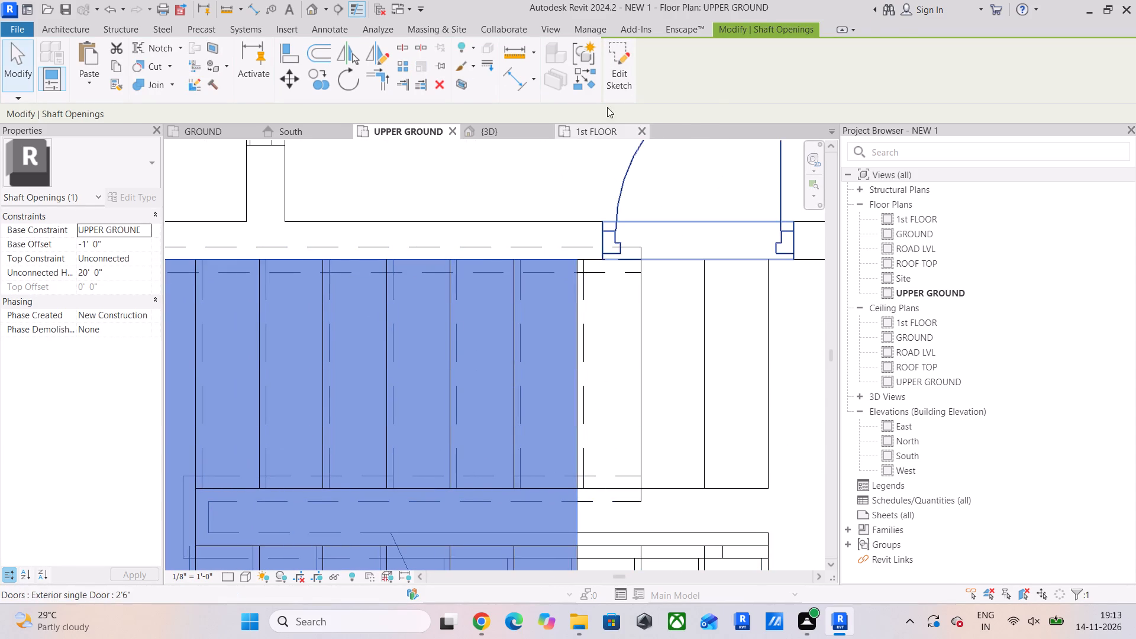
click(611, 66)
click(578, 366)
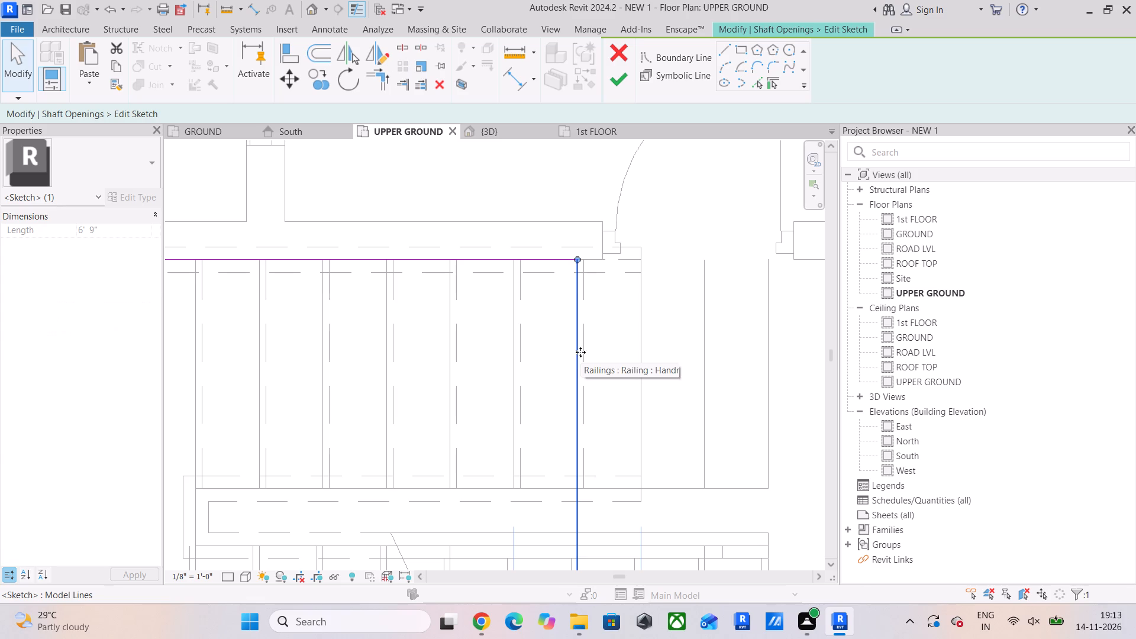
drag(578, 356, 641, 356)
click(611, 78)
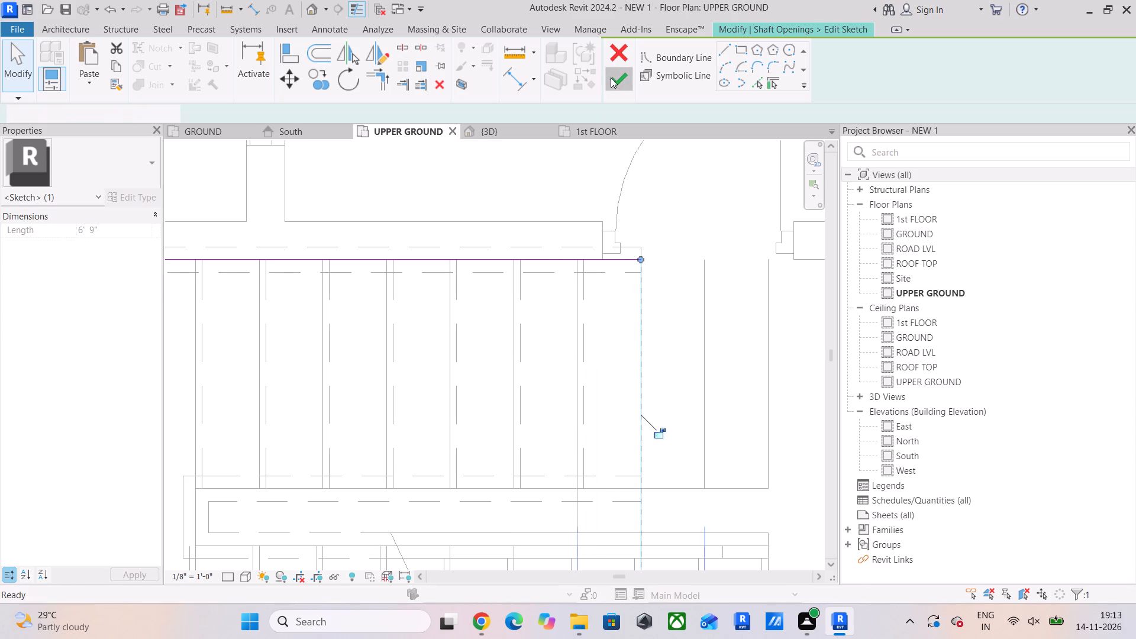
Delete the Exterior single Door 2'6" between the stair and the small room on UPPER GROUND.
scroll(647, 312, down, 3)
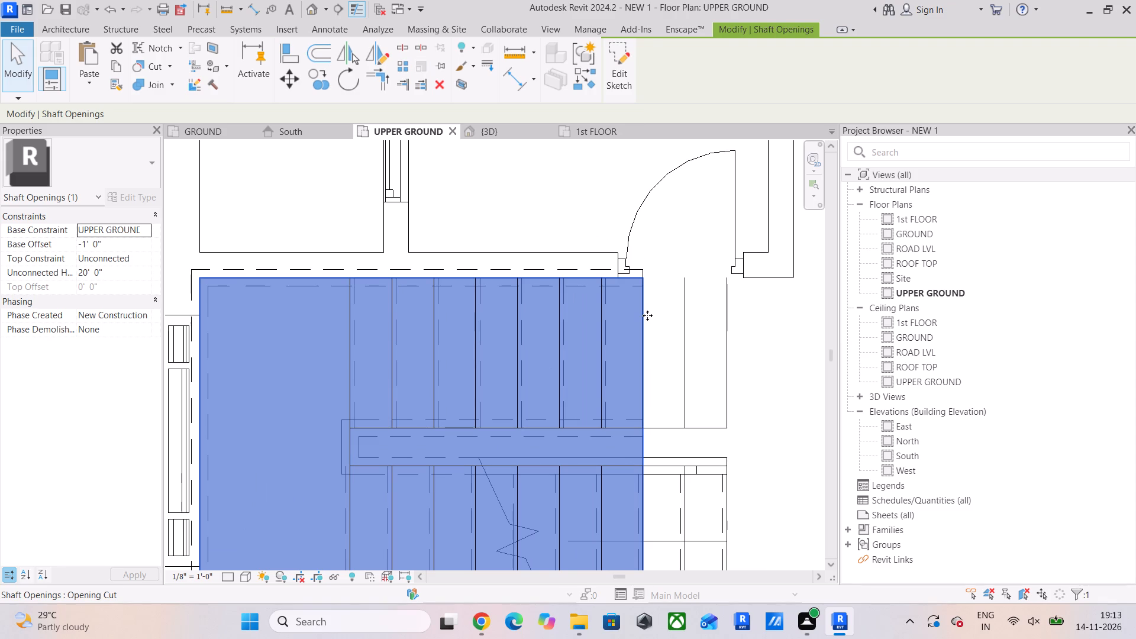
middle_drag(677, 304, 598, 399)
middle_drag(624, 336, 580, 383)
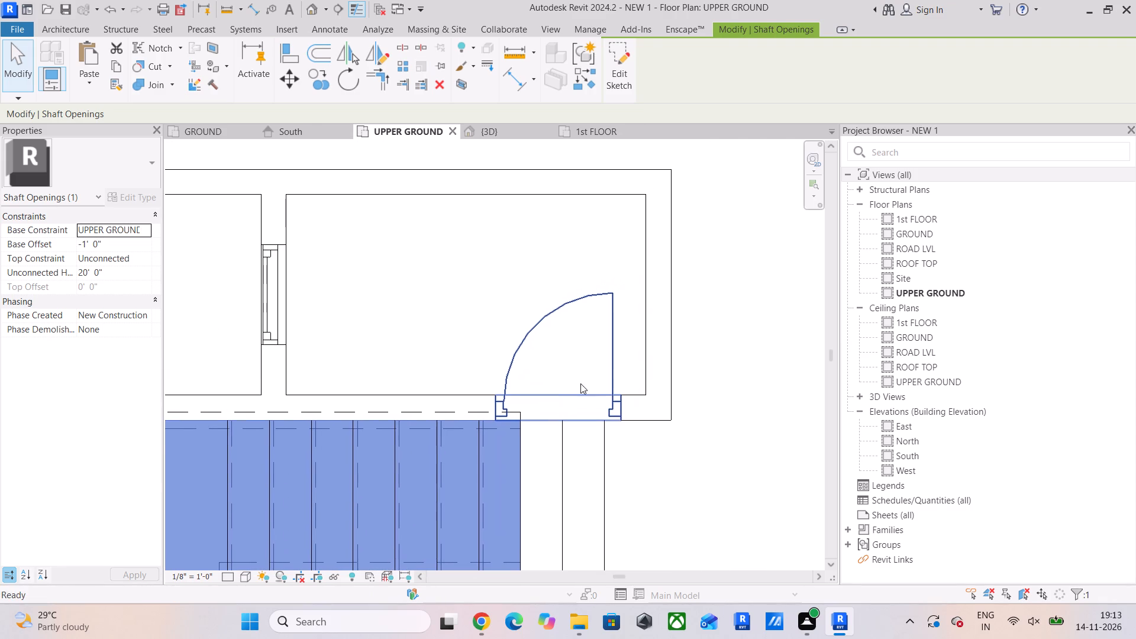
click(616, 335)
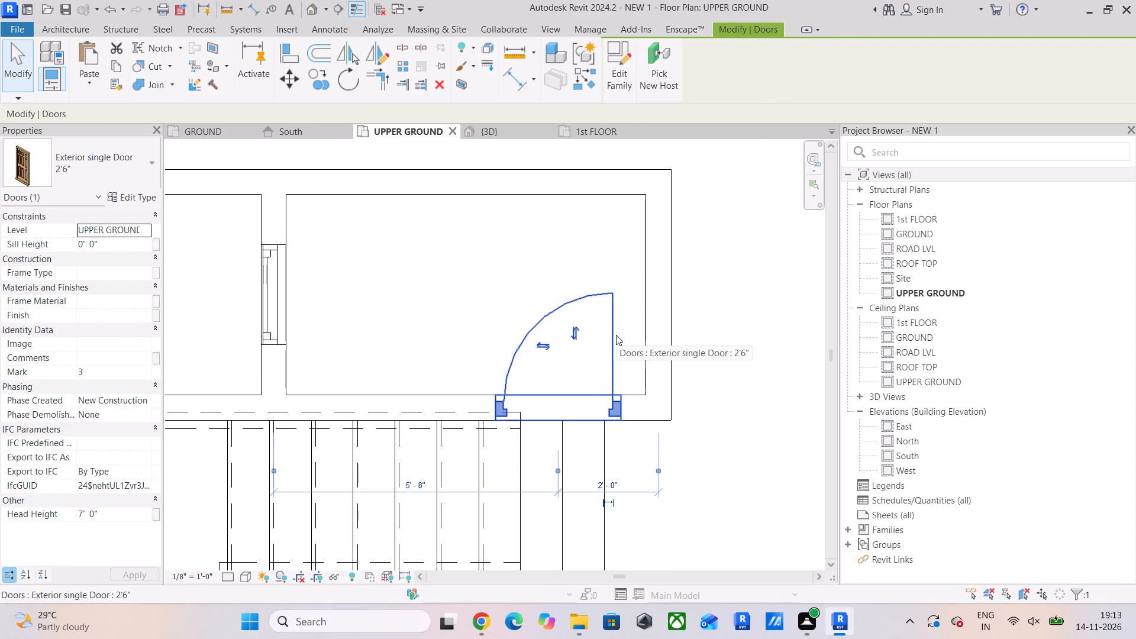
key(Delete)
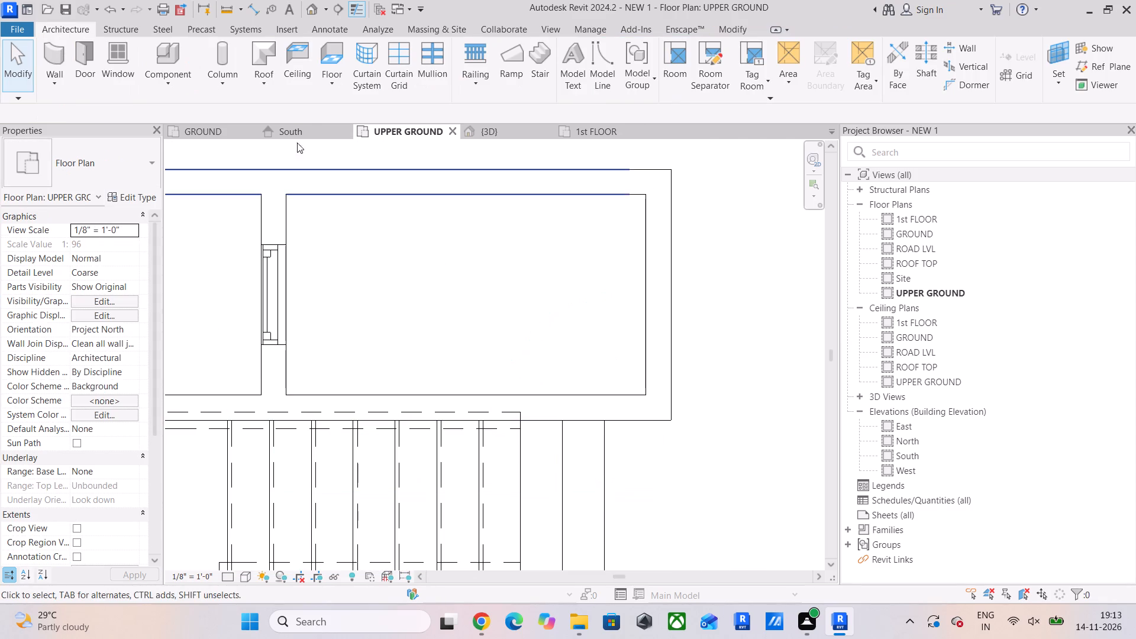
Examine in the 3D view how the shaft opening's edge meets the upper flight and its railings.
click(515, 129)
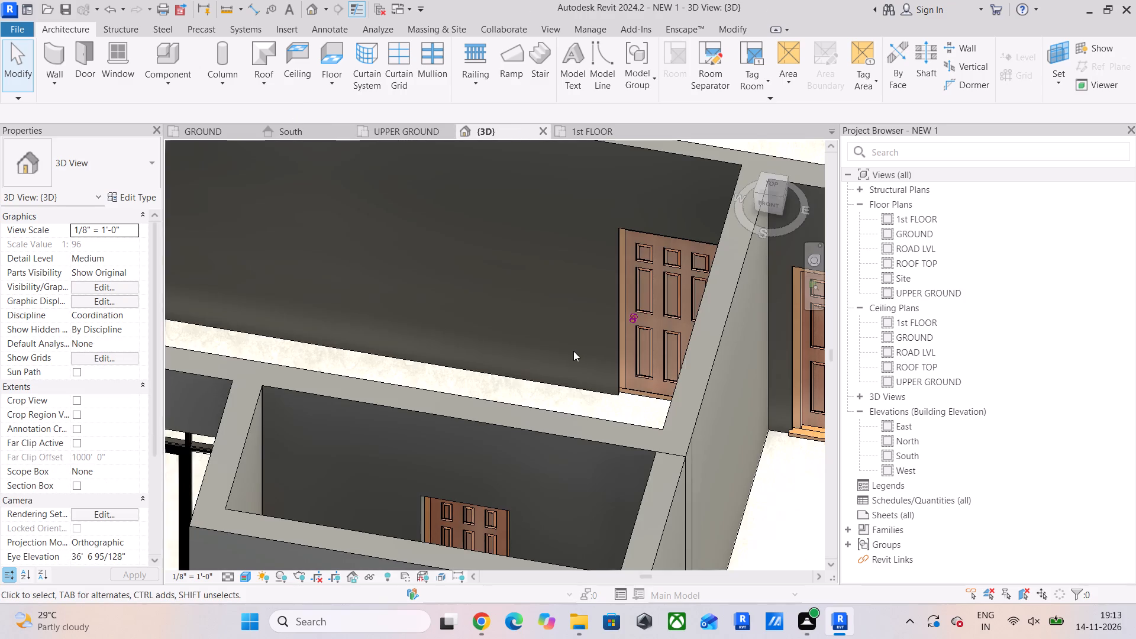
scroll(573, 351, down, 4)
scroll(595, 308, down, 3)
shift+middle_drag(609, 297, 567, 322)
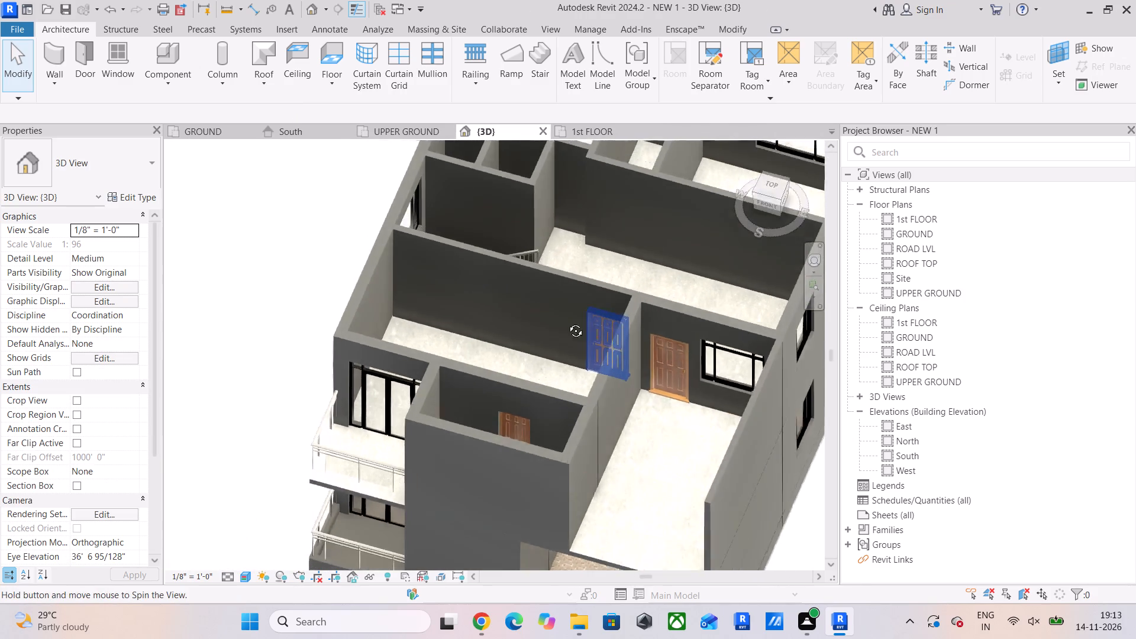
shift+middle_drag(567, 322, 521, 360)
scroll(506, 296, up, 5)
scroll(586, 330, up, 10)
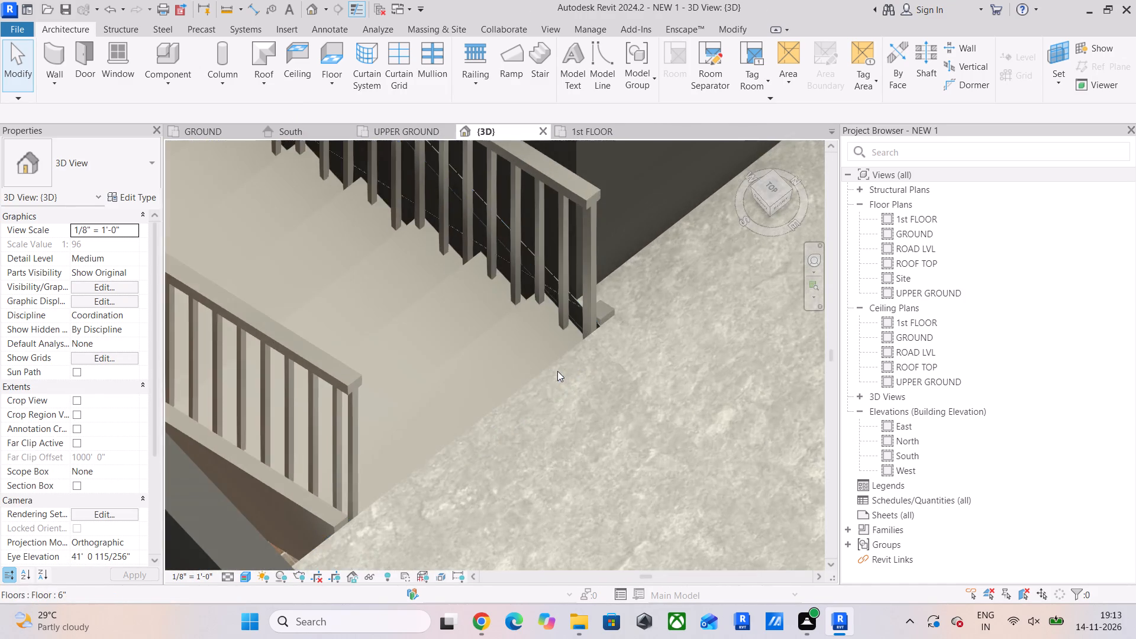
shift+middle_drag(557, 371, 713, 354)
scroll(511, 311, up, 1)
scroll(516, 340, down, 6)
middle_drag(570, 375, 585, 411)
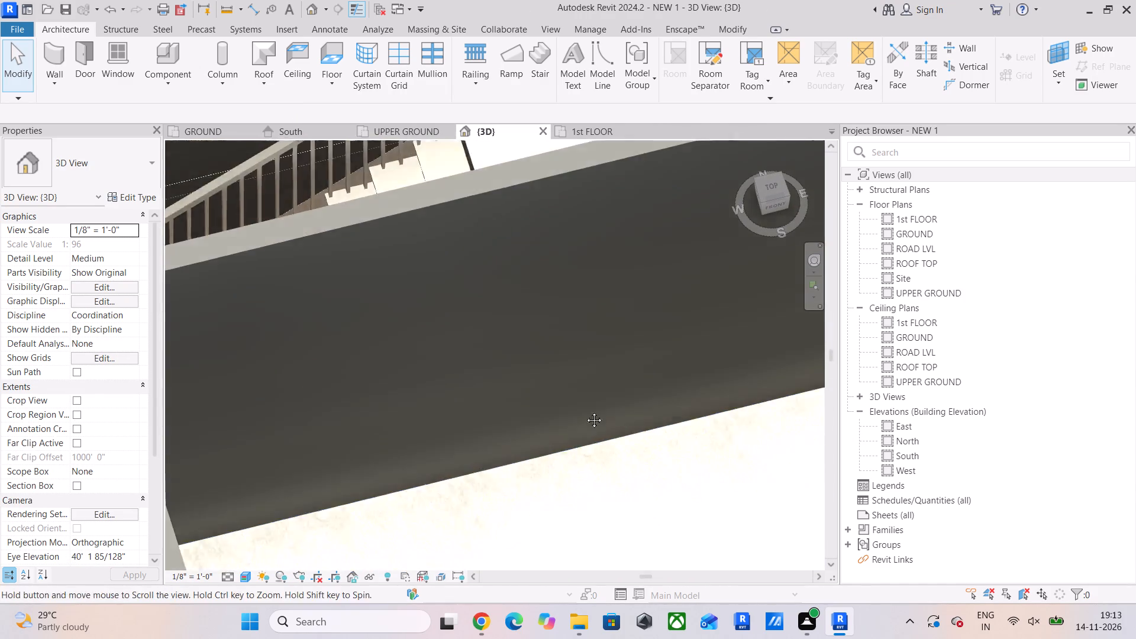
middle_drag(585, 411, 623, 481)
Isolate the UPPER GROUND to 1st FLOOR stair in the 3D view with a section box around it.
click(478, 273)
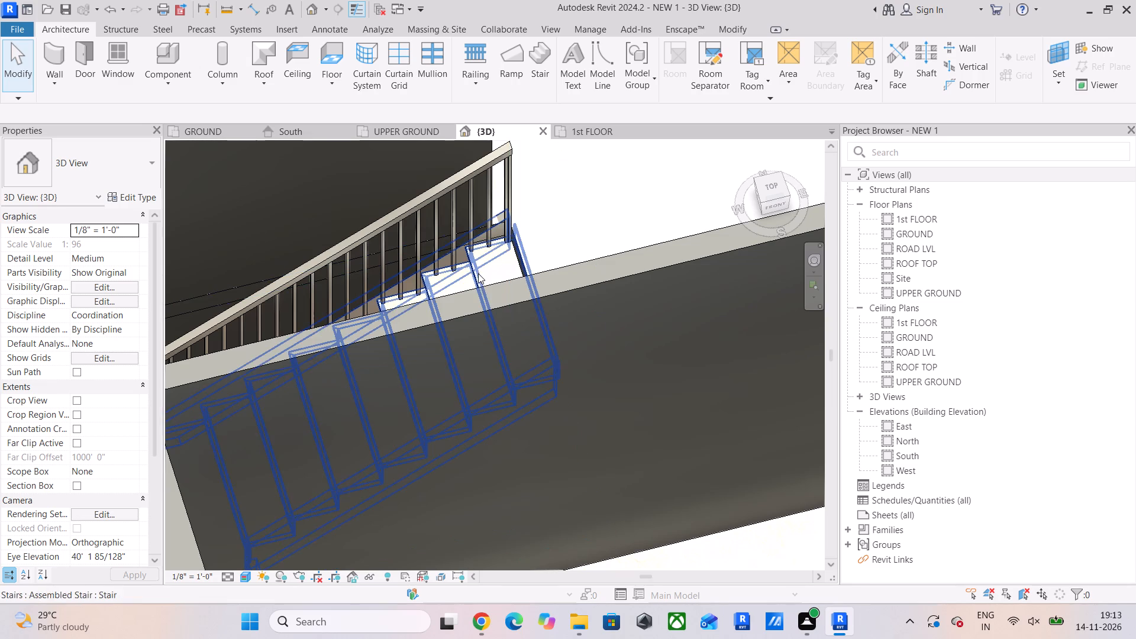
click(462, 83)
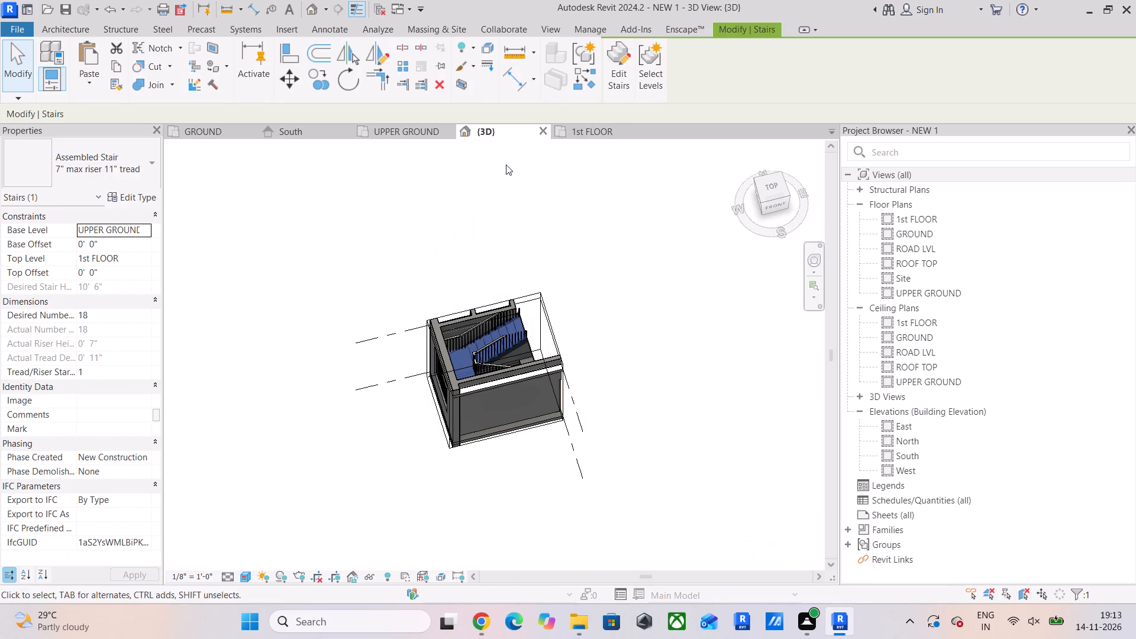
Examine the height and gap between the upper flight's top tread and the 1st FLOOR slab edge.
shift+middle_drag(570, 308, 452, 266)
scroll(567, 354, up, 7)
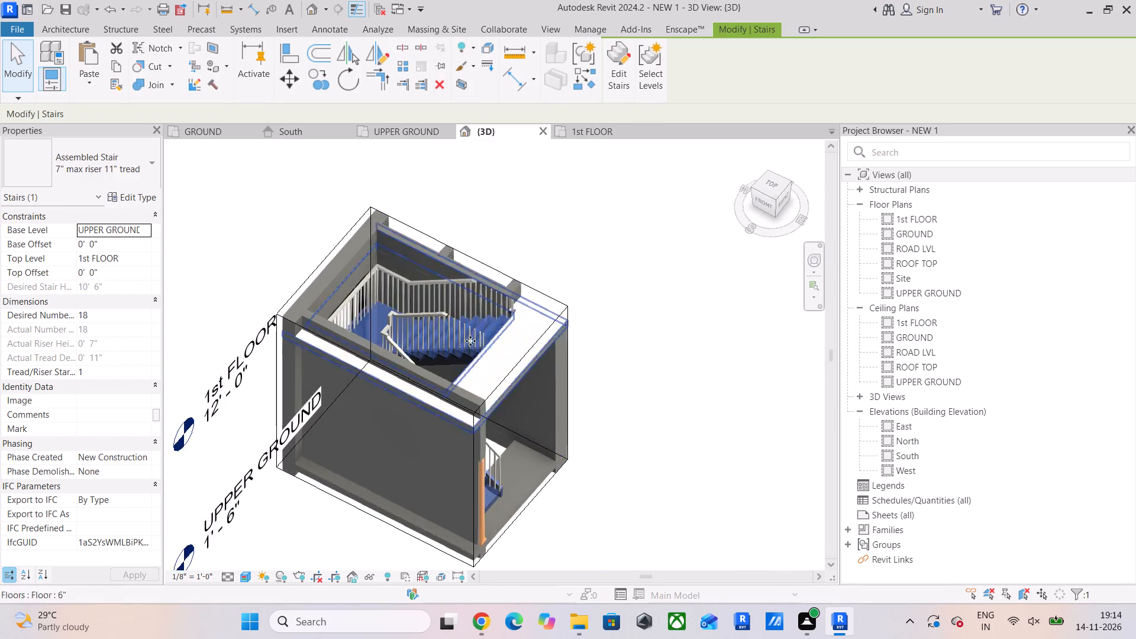
scroll(470, 341, up, 3)
shift+middle_drag(457, 310, 622, 240)
scroll(421, 180, up, 3)
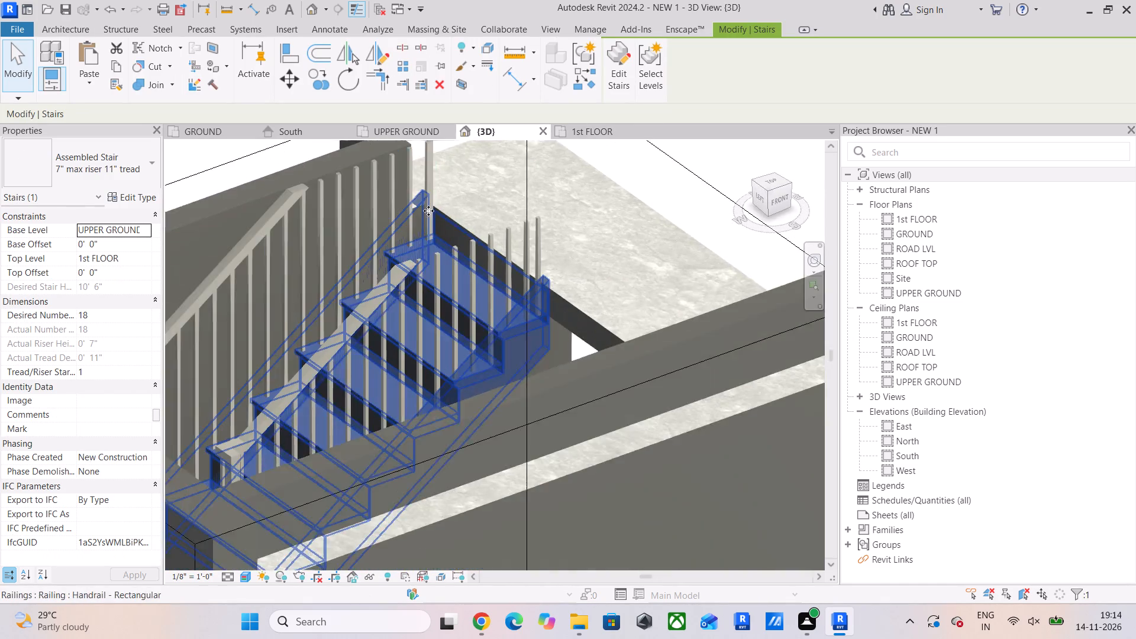
scroll(428, 211, up, 2)
middle_drag(431, 218, 463, 270)
shift+middle_drag(467, 272, 558, 239)
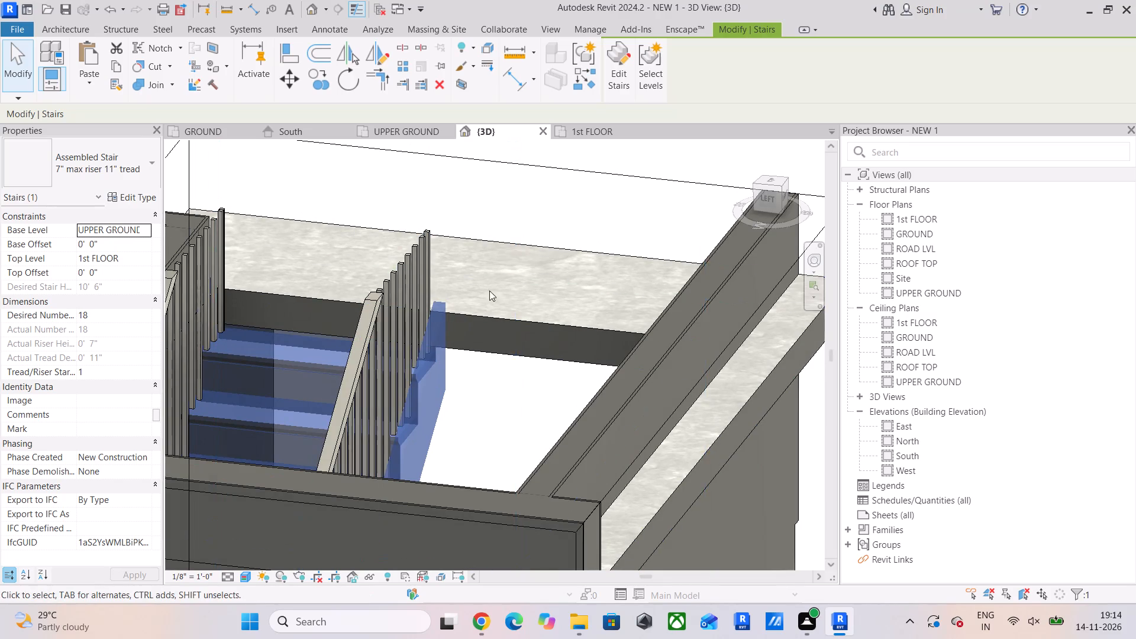
click(512, 396)
click(566, 382)
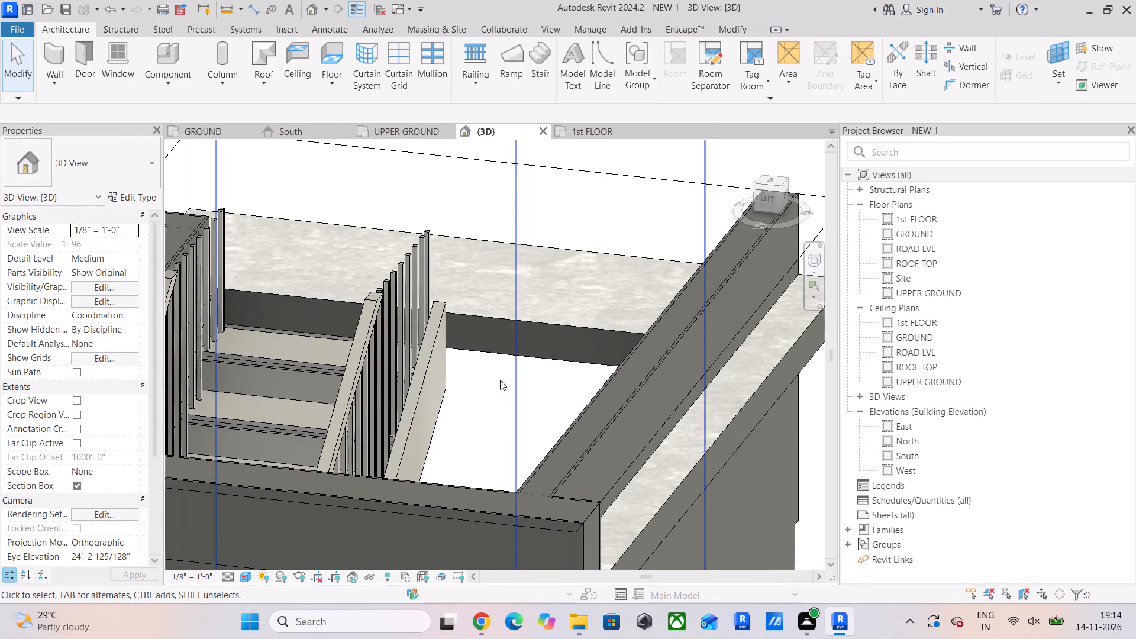
shift+middle_drag(401, 369, 384, 356)
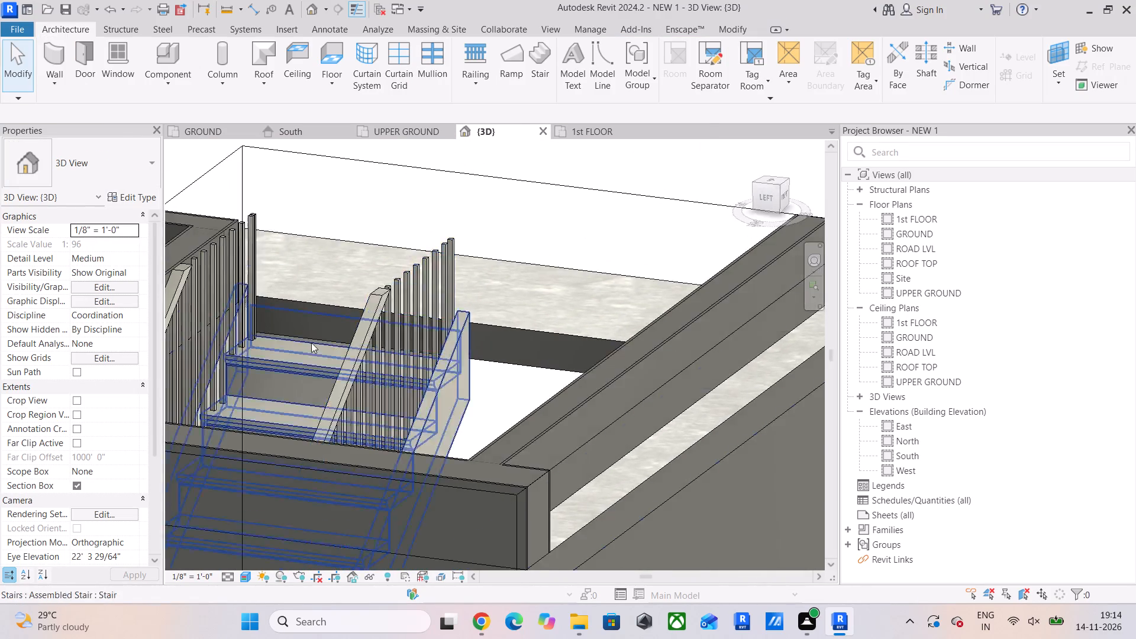
scroll(296, 338, up, 5)
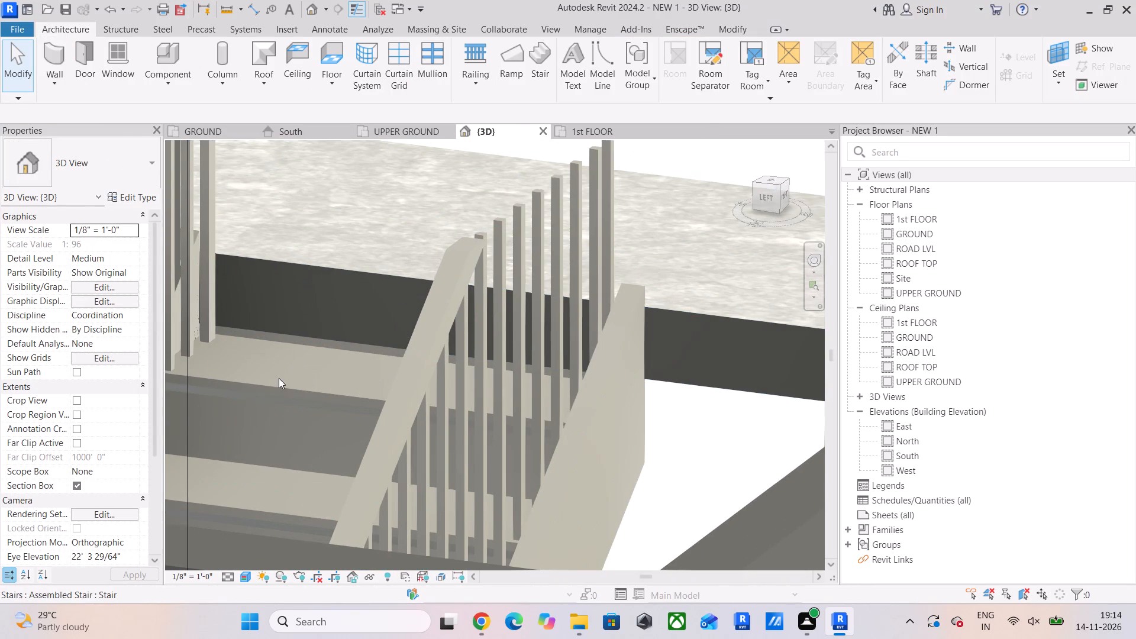
scroll(317, 398, down, 5)
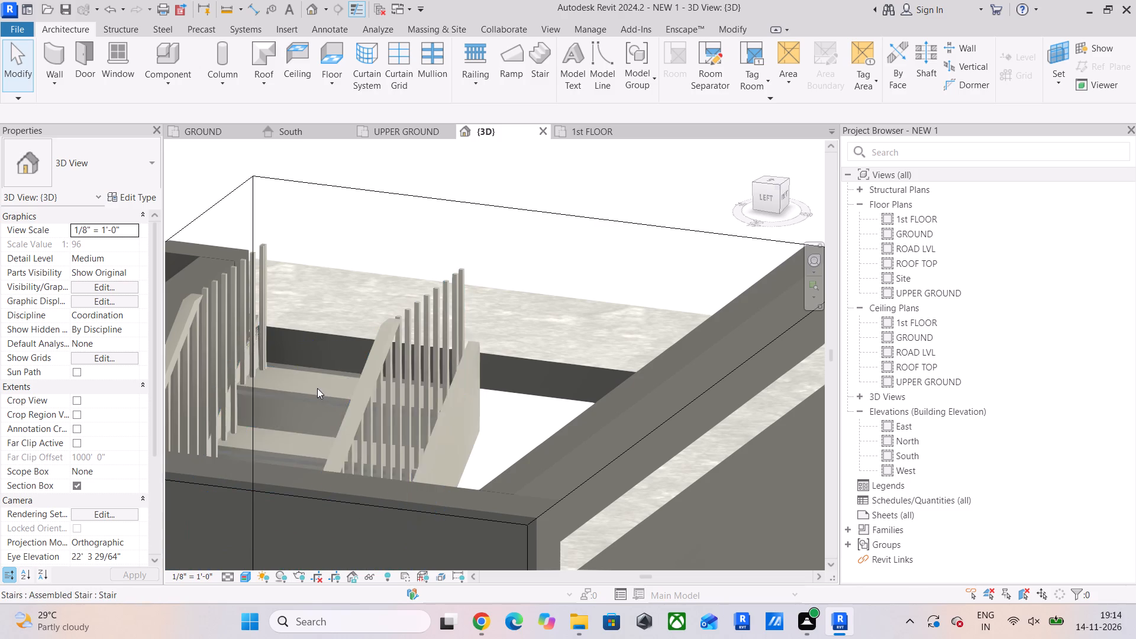
Set the stair's base offset from UPPER GROUND to 6".
click(317, 388)
click(309, 393)
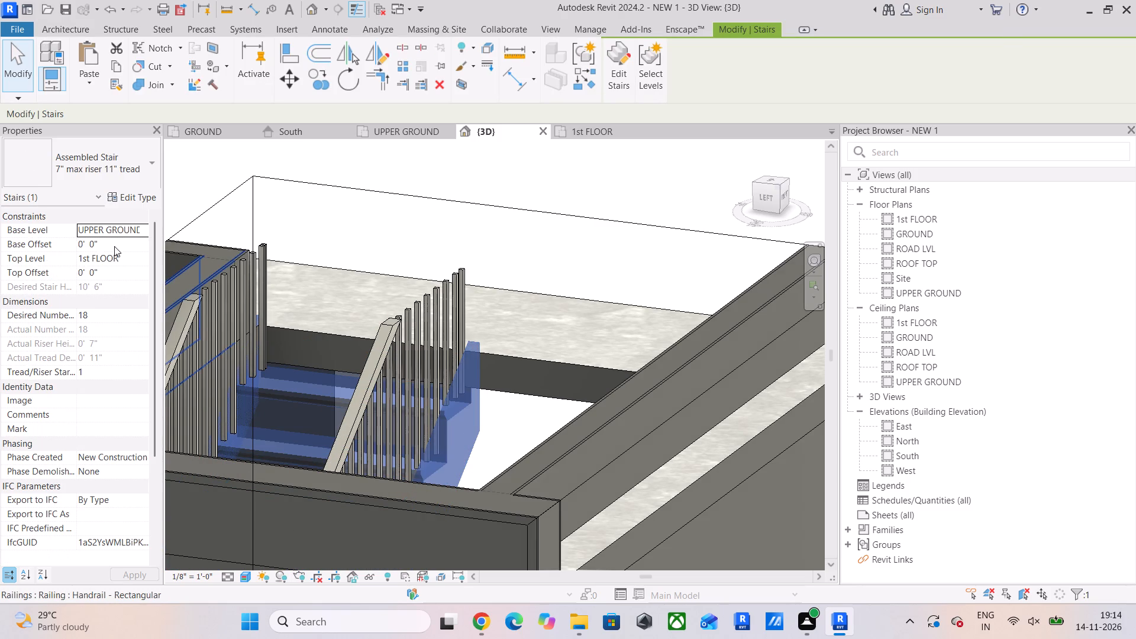
click(114, 244)
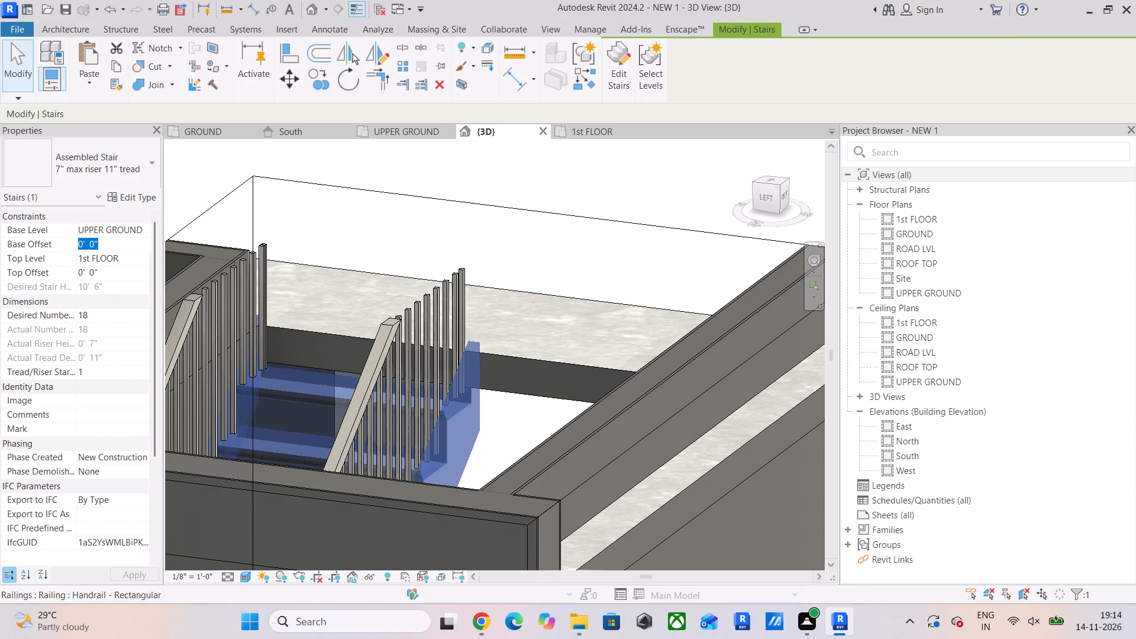
text(6")
key(Return)
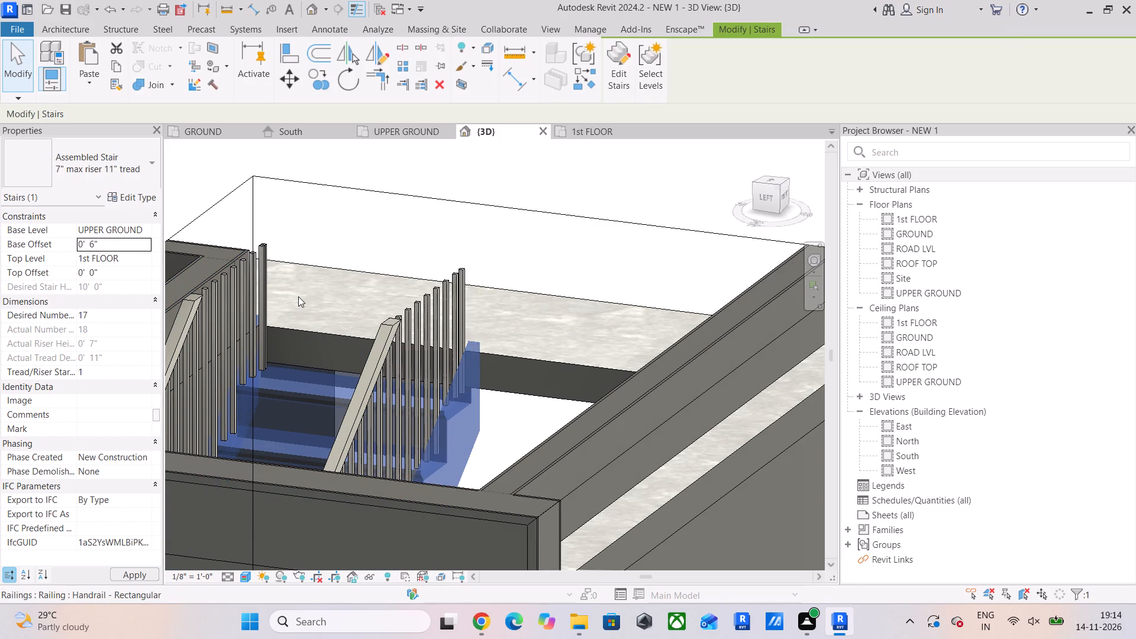
click(330, 259)
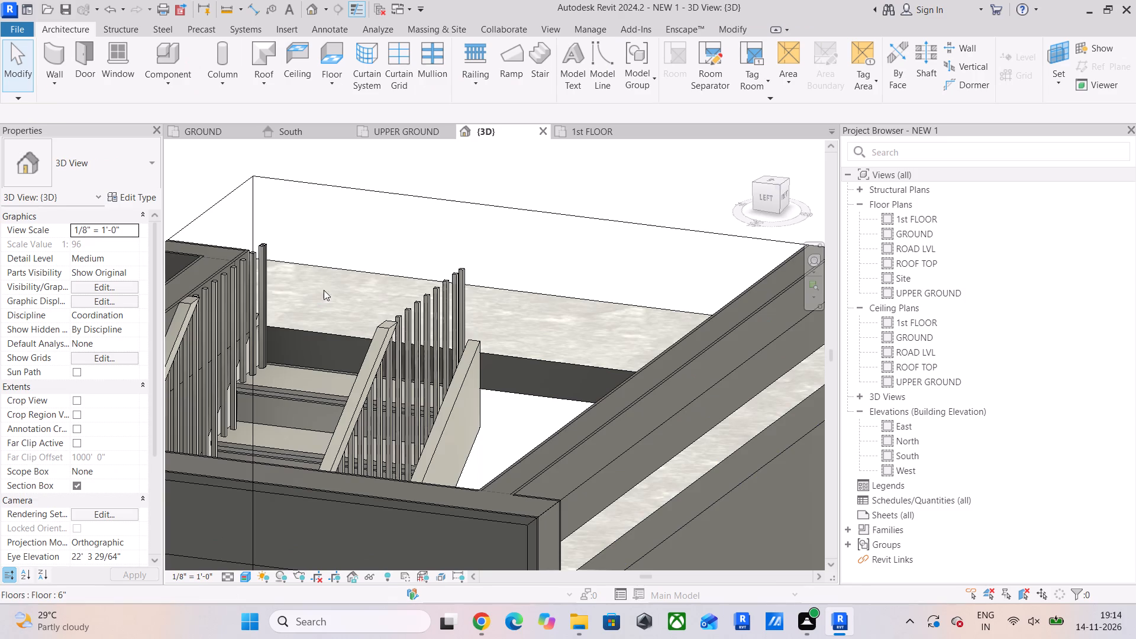
Examine the stair's top edge, flights, landing and railings within the section box.
scroll(295, 357, up, 5)
scroll(580, 424, down, 8)
shift+middle_drag(618, 428, 617, 454)
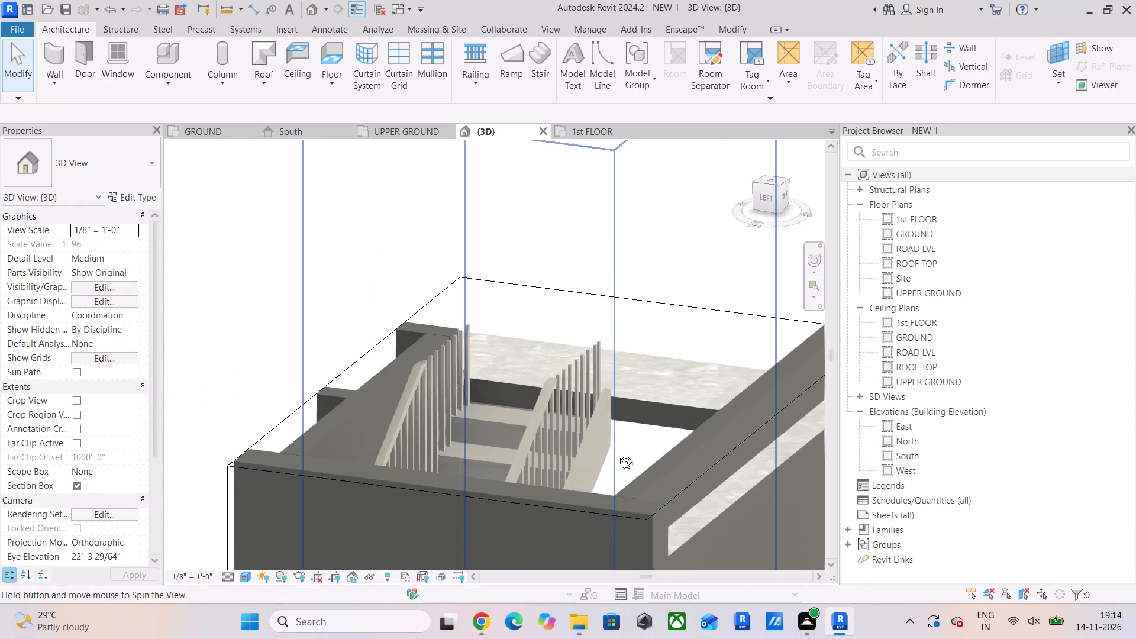
shift+middle_drag(617, 454, 234, 353)
middle_drag(500, 385, 517, 52)
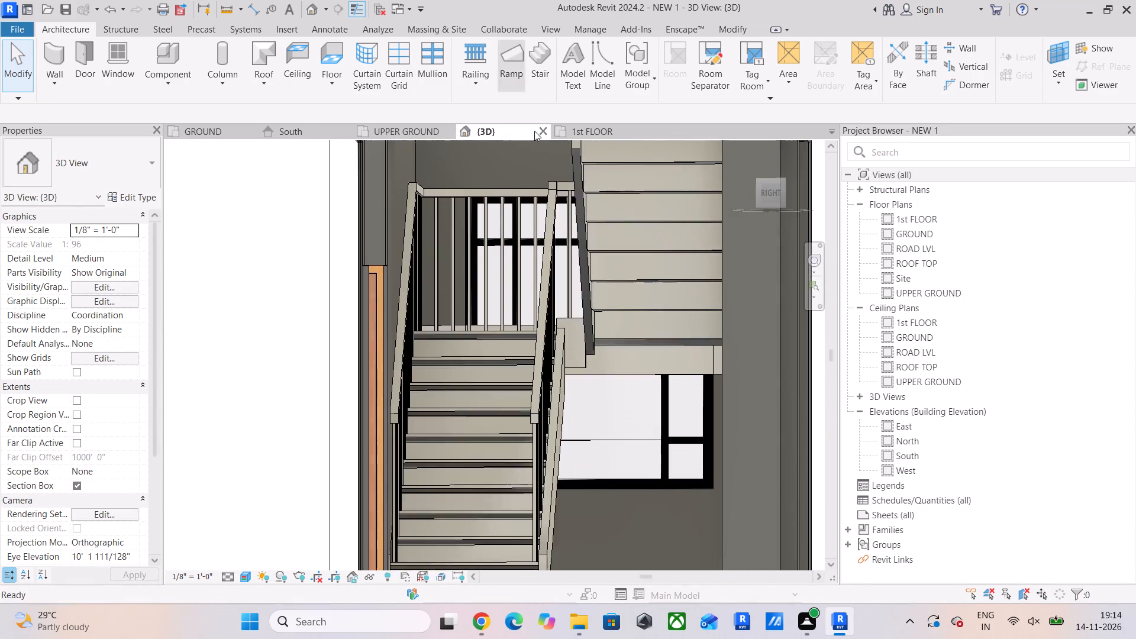
Set the base offset of the UPPER GROUND to 1st FLOOR stair to 0.
scroll(557, 430, up, 1)
middle_drag(557, 430, 550, 225)
shift+middle_drag(550, 369, 535, 424)
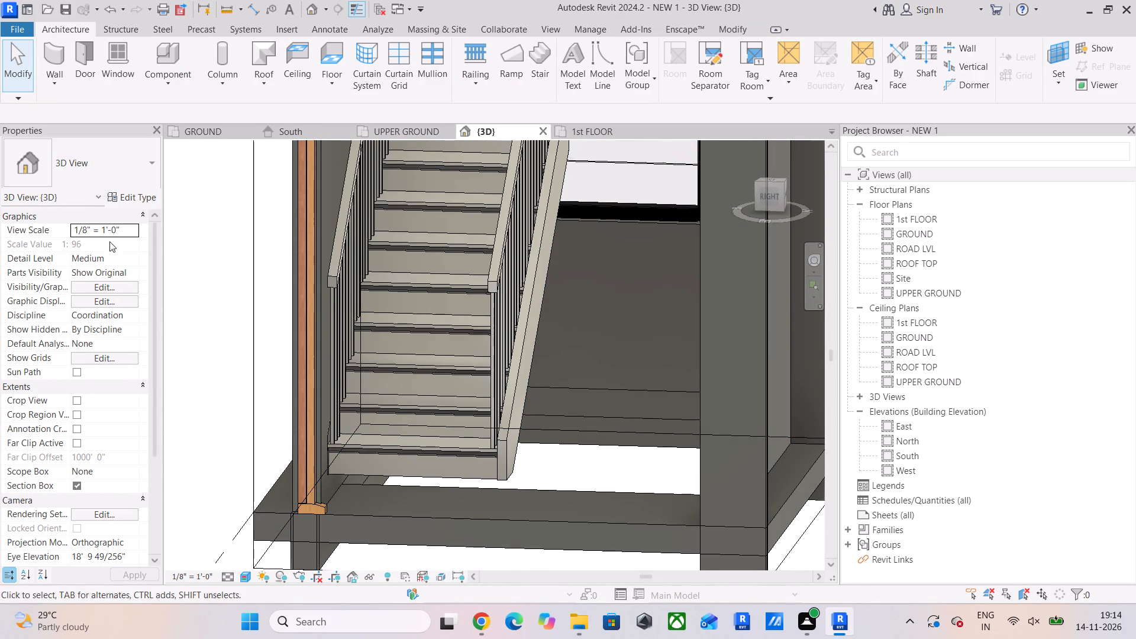
drag(418, 454, 411, 450)
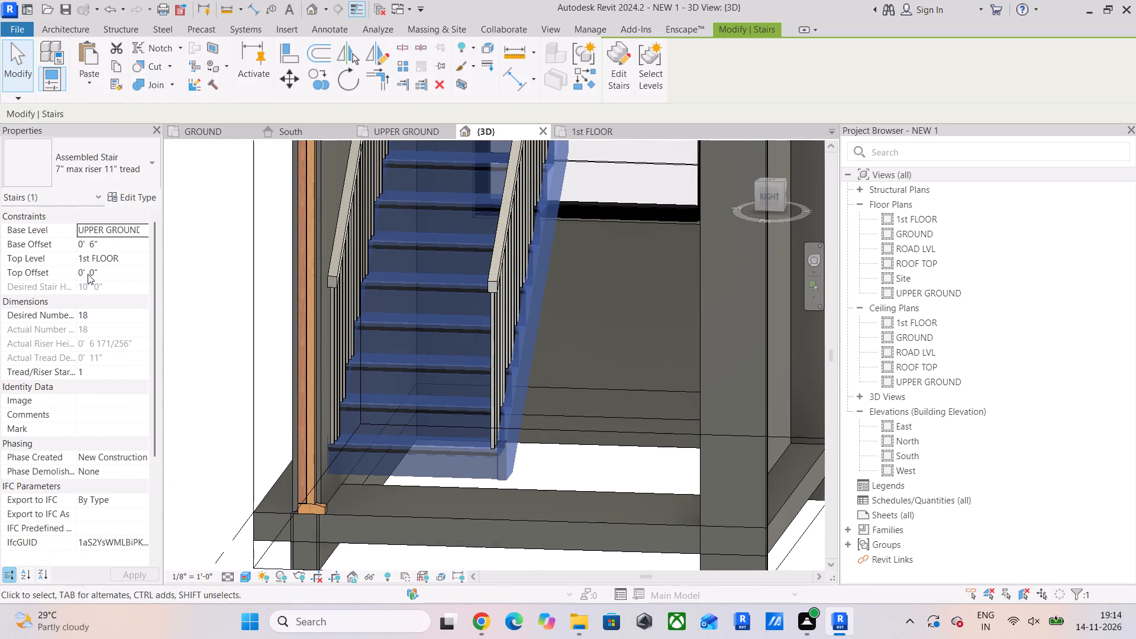
click(114, 241)
key(0)
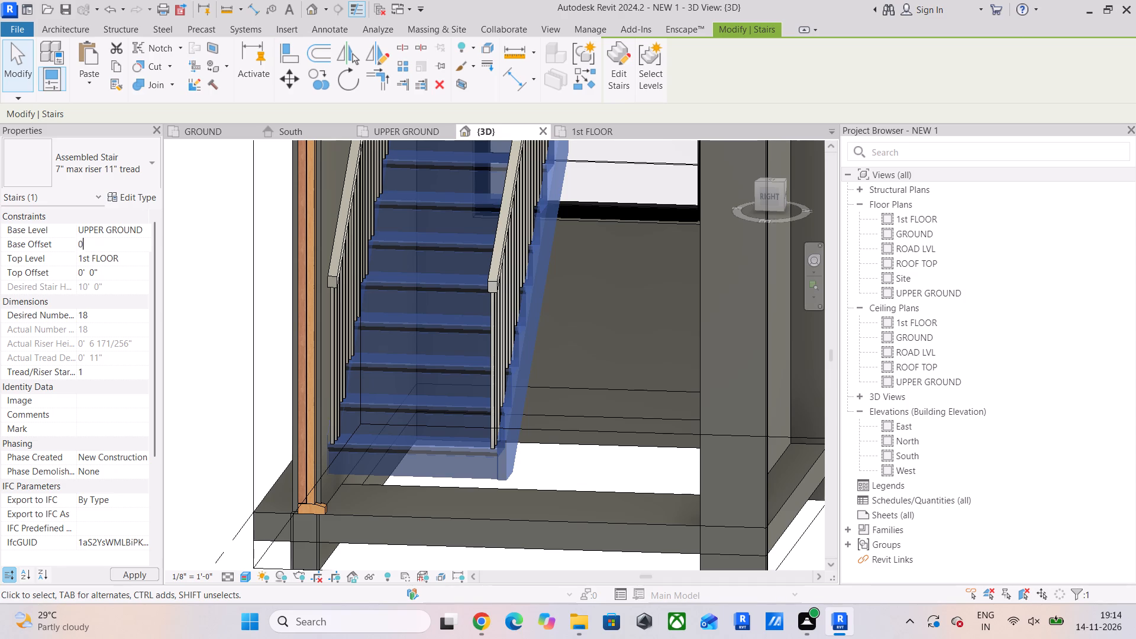
key(Return)
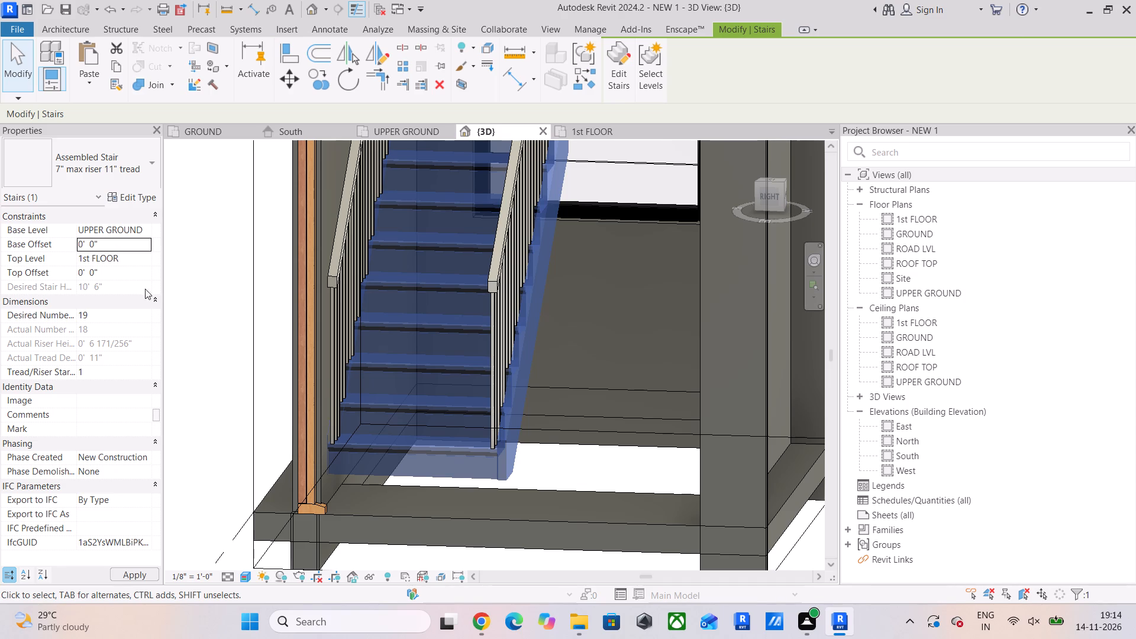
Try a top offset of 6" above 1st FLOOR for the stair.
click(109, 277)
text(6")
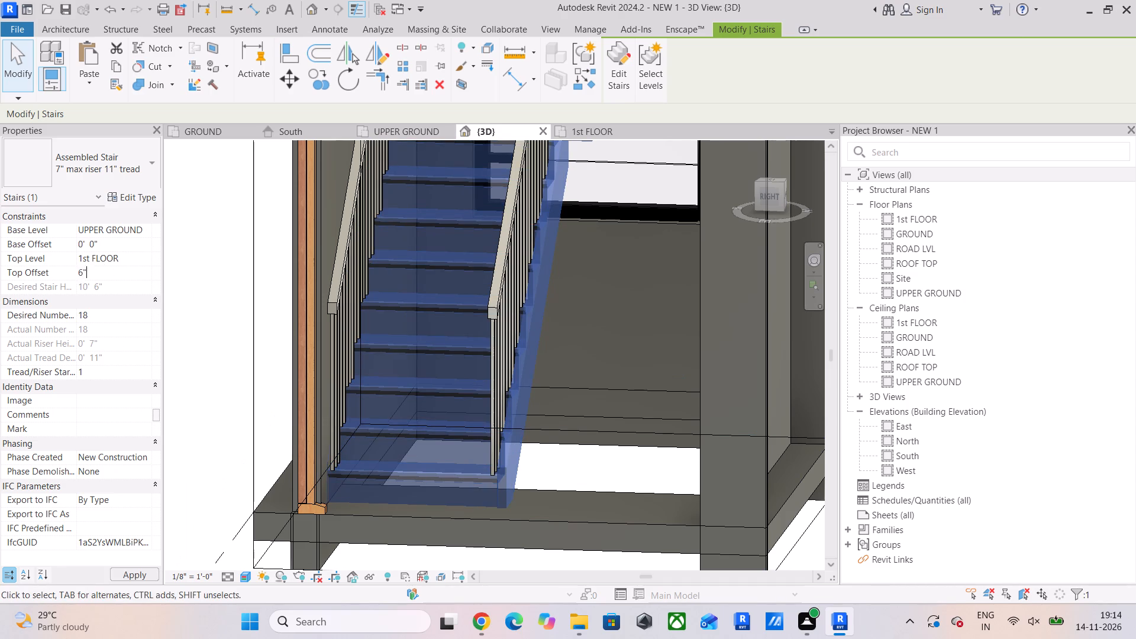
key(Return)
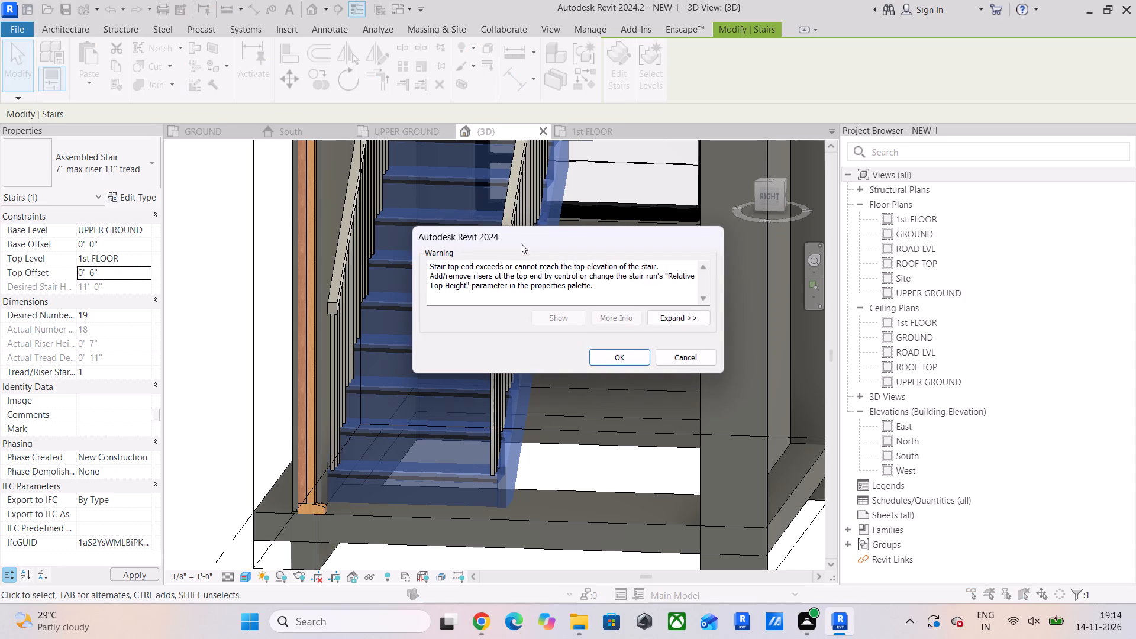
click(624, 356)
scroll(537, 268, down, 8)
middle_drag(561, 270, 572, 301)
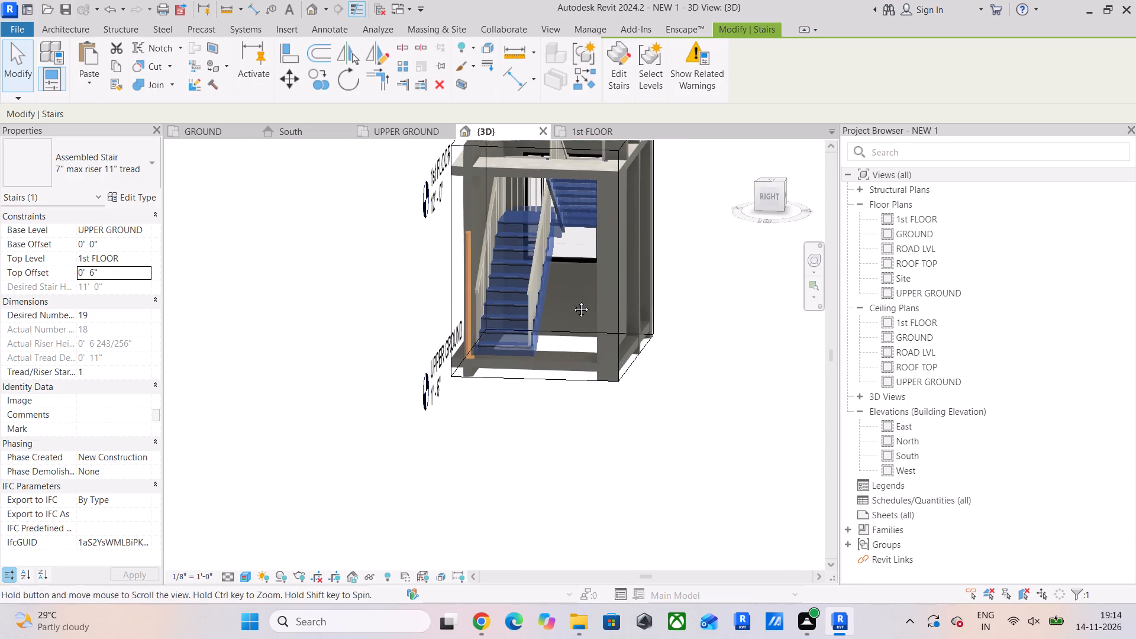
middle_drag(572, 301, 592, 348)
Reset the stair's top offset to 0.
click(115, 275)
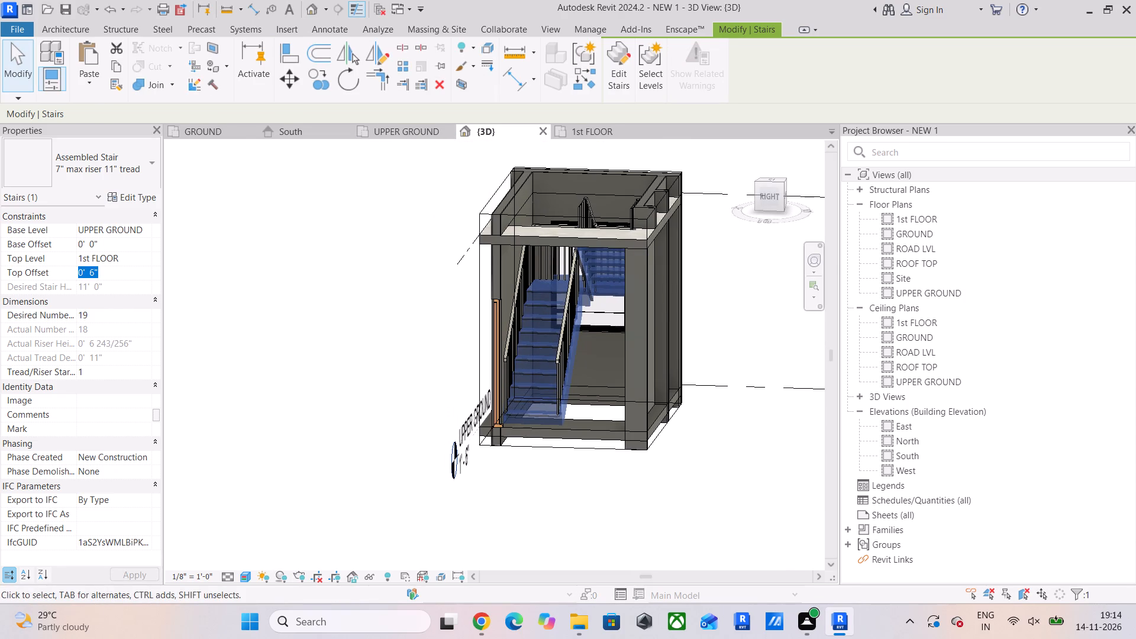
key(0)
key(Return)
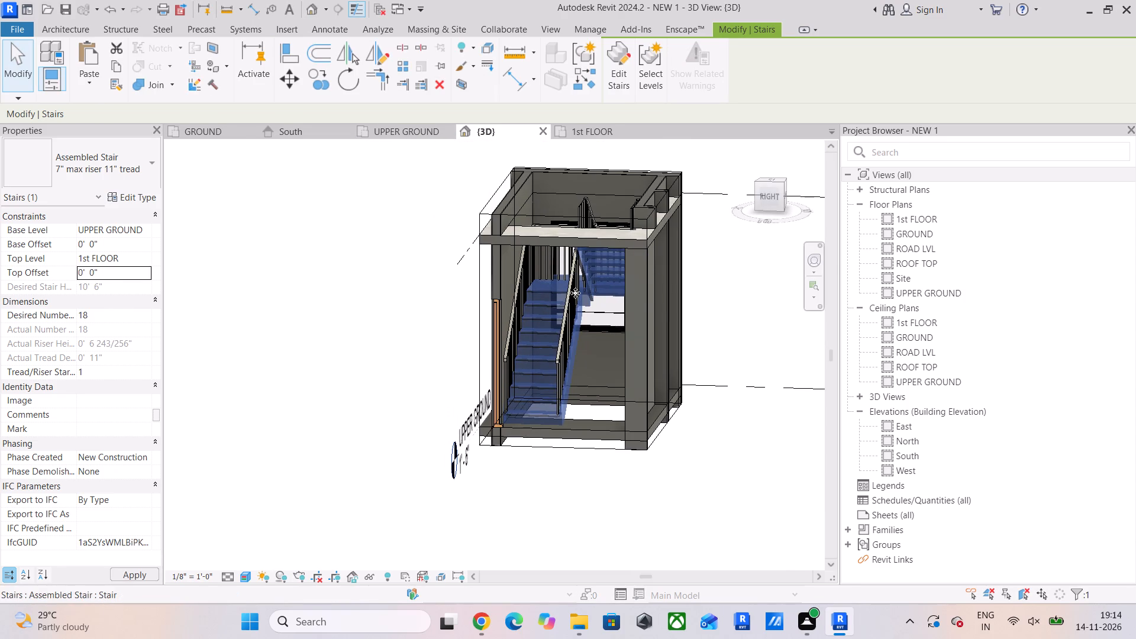
Examine how the upper flight's top tread, stringers and railings meet the 1st FLOOR slab edge.
scroll(625, 249, up, 5)
scroll(613, 258, down, 4)
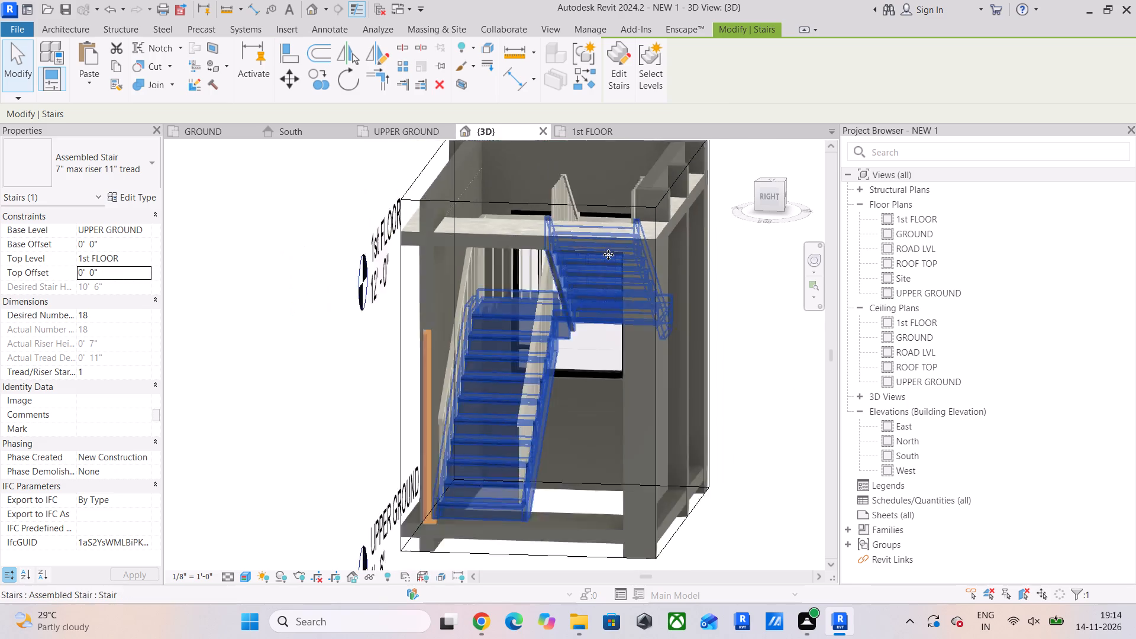
scroll(608, 254, down, 1)
shift+middle_drag(603, 255, 864, 322)
scroll(482, 149, up, 6)
scroll(523, 243, down, 4)
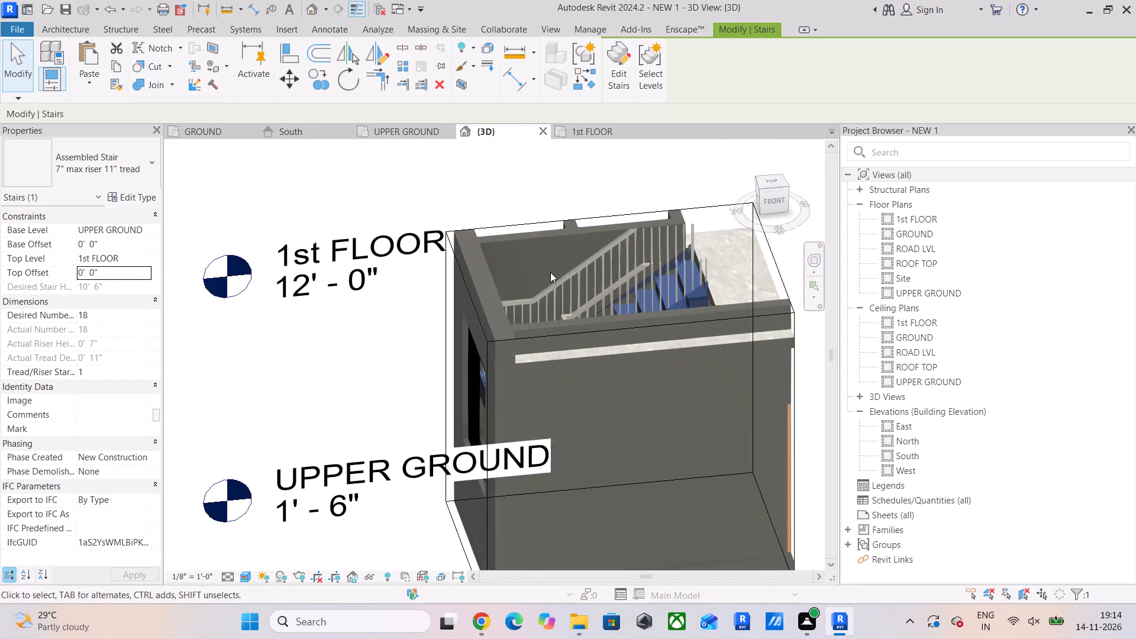
middle_drag(550, 275, 453, 368)
shift+middle_drag(535, 367, 664, 370)
scroll(537, 321, up, 6)
scroll(492, 374, up, 4)
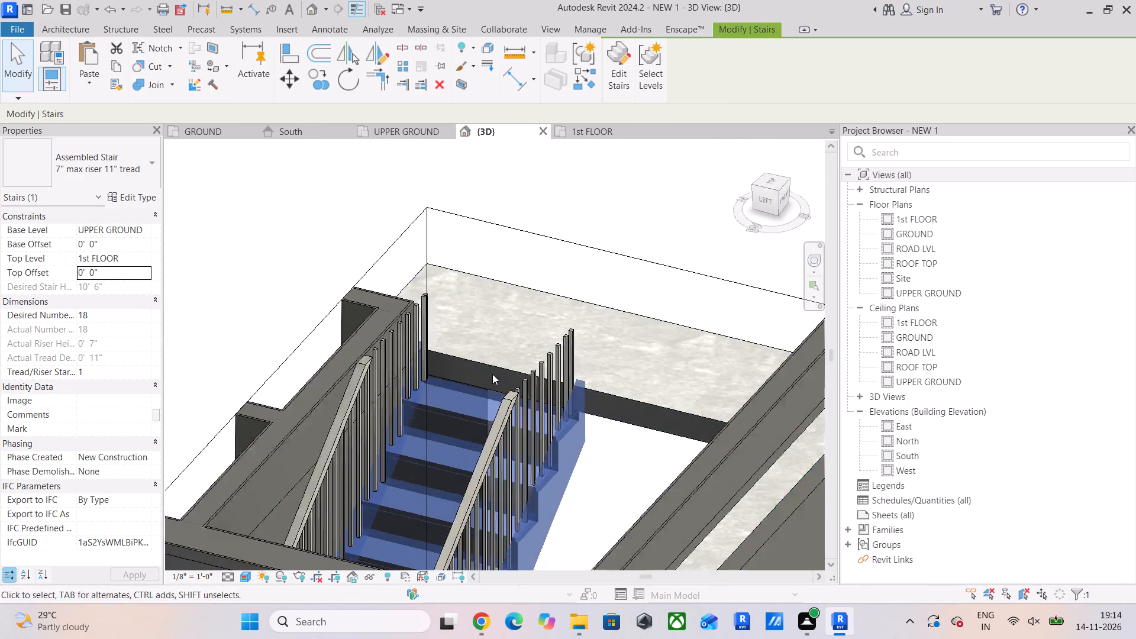
scroll(492, 374, up, 1)
middle_drag(492, 374, 489, 330)
middle_drag(567, 364, 553, 282)
shift+middle_drag(534, 299, 542, 247)
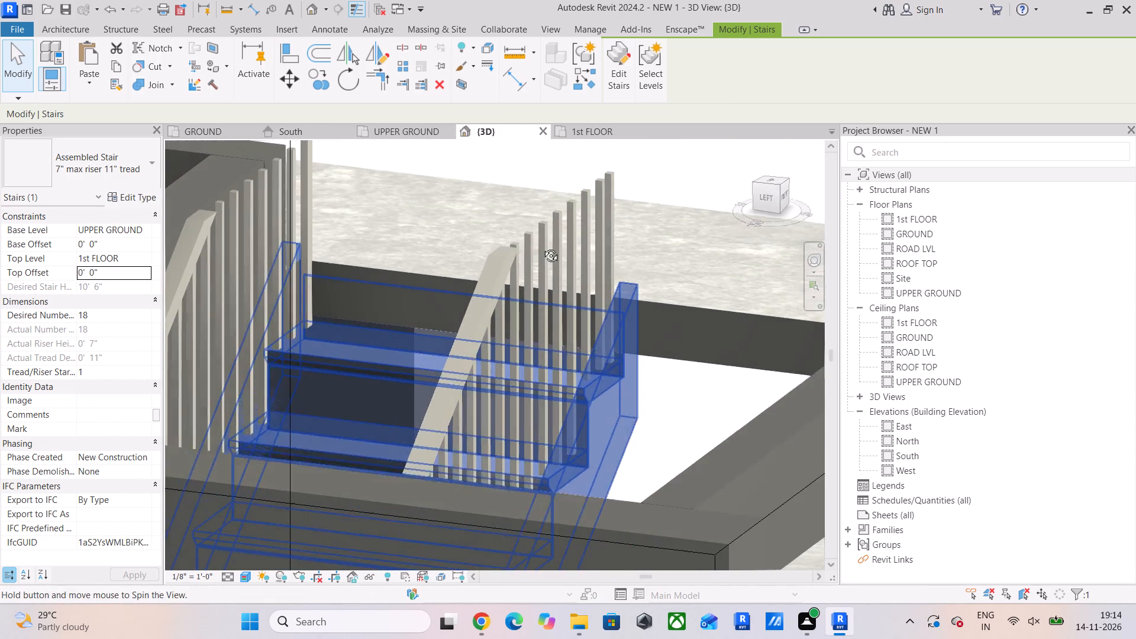
shift+middle_drag(542, 247, 542, 246)
Change both the right and left supports of the 7" max riser 11" tread stair type to Carriage (Open).
click(623, 330)
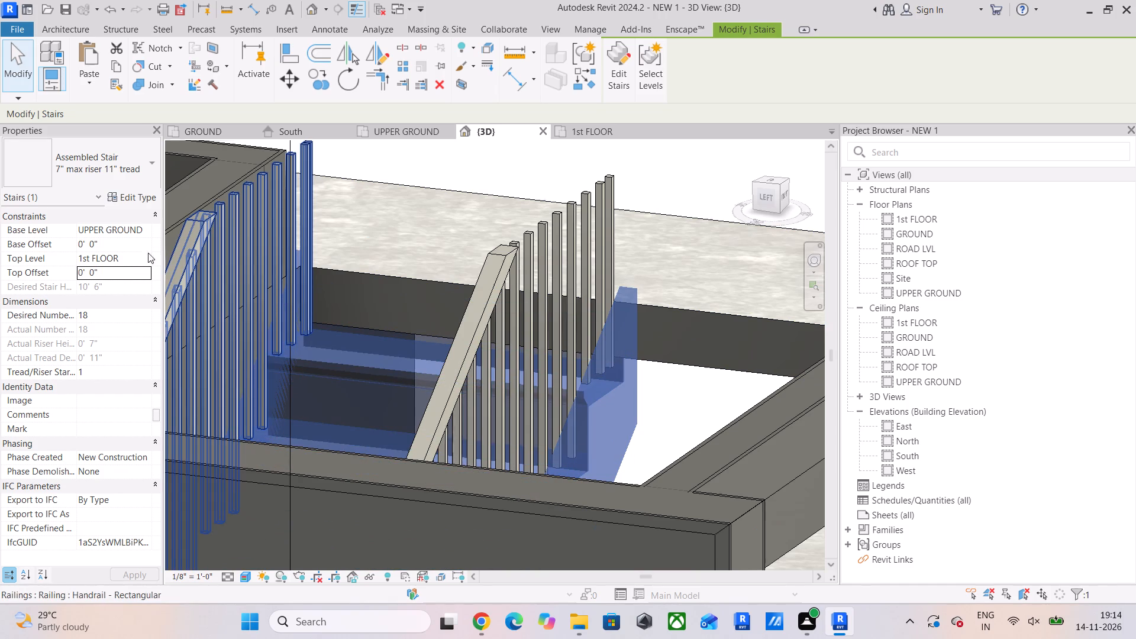
click(125, 205)
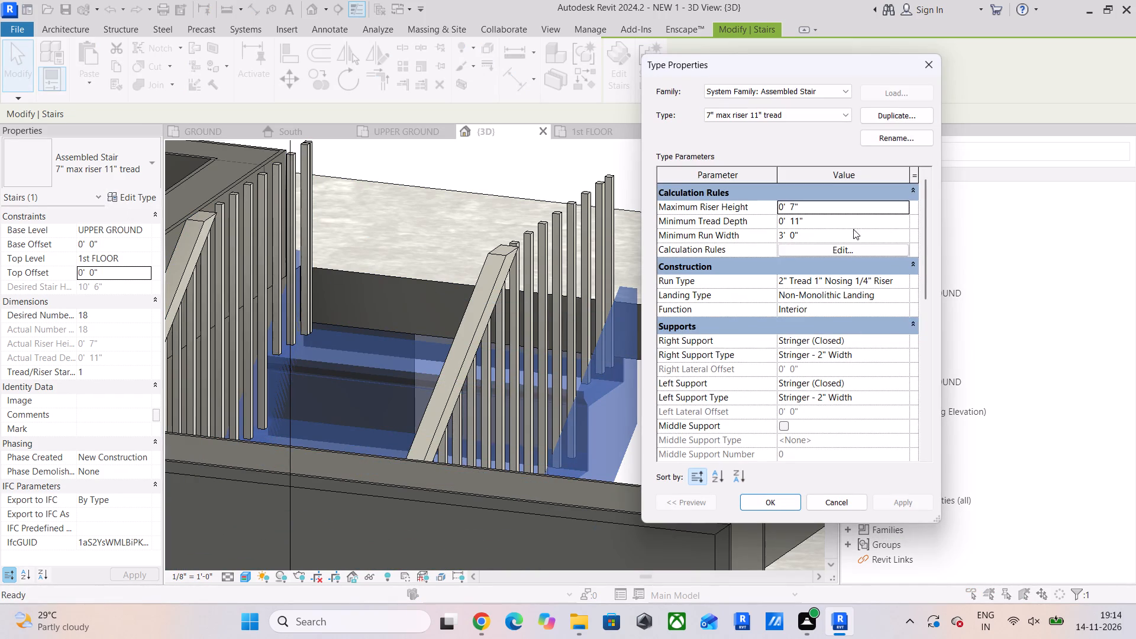
click(901, 342)
click(814, 377)
scroll(870, 375, down, 2)
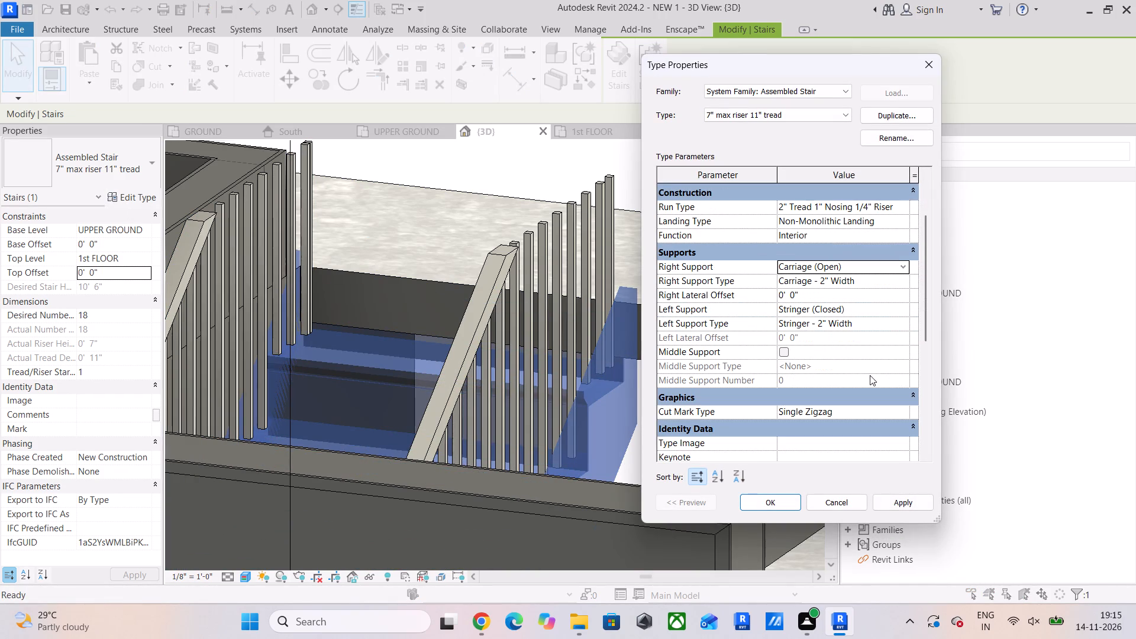
click(900, 310)
click(831, 346)
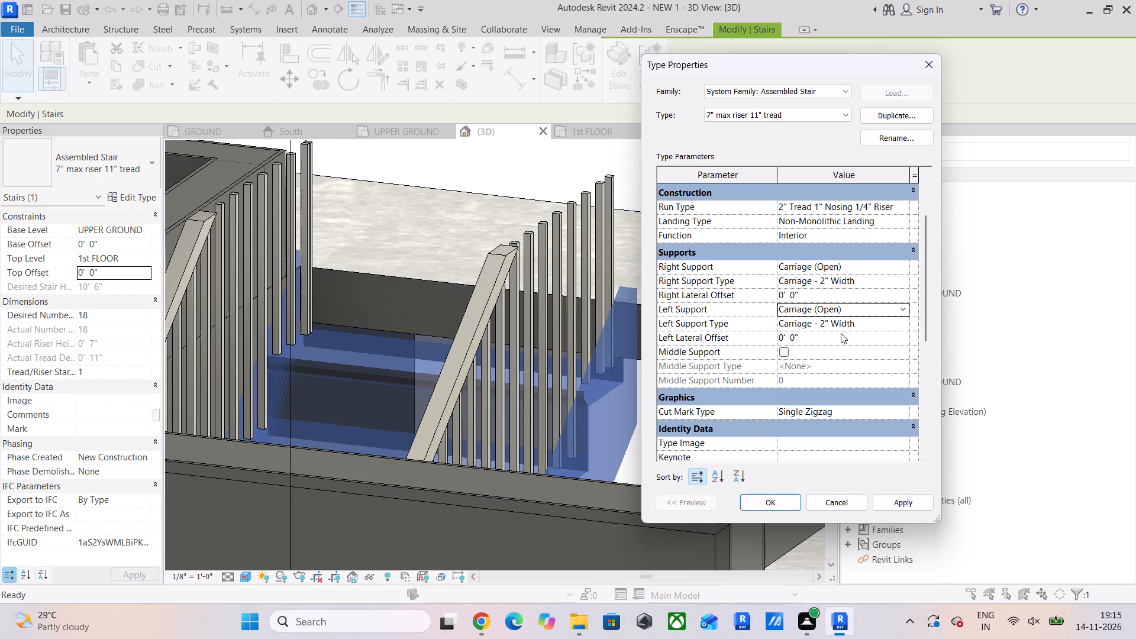
Create a new material named 0 STAIRS while editing the material of the Carriage - 2" Width support type.
click(902, 326)
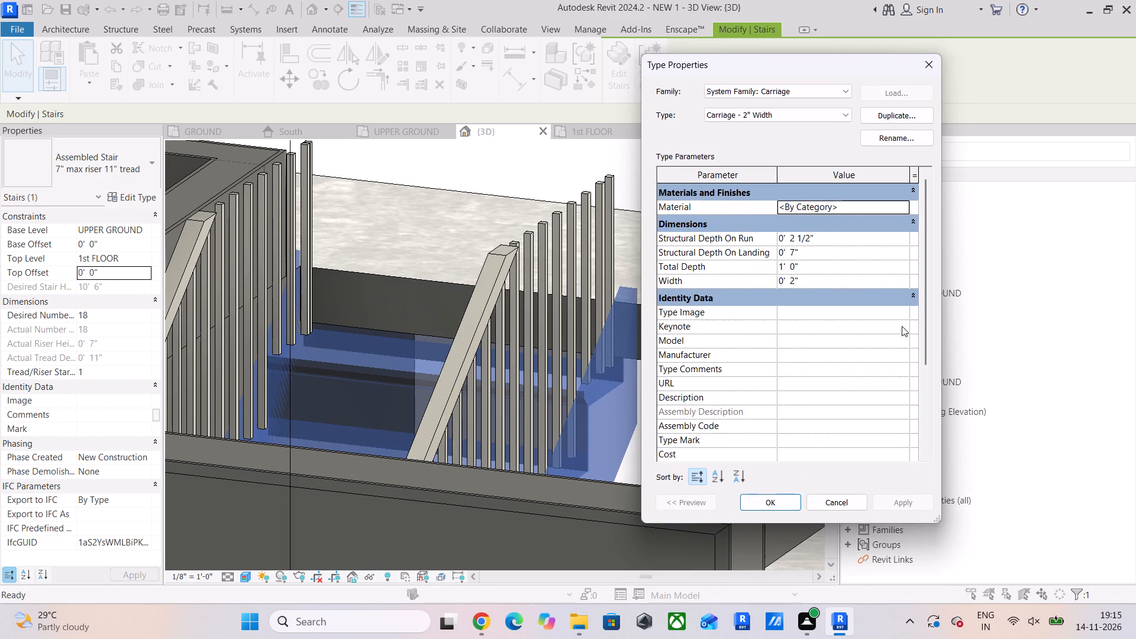
click(905, 206)
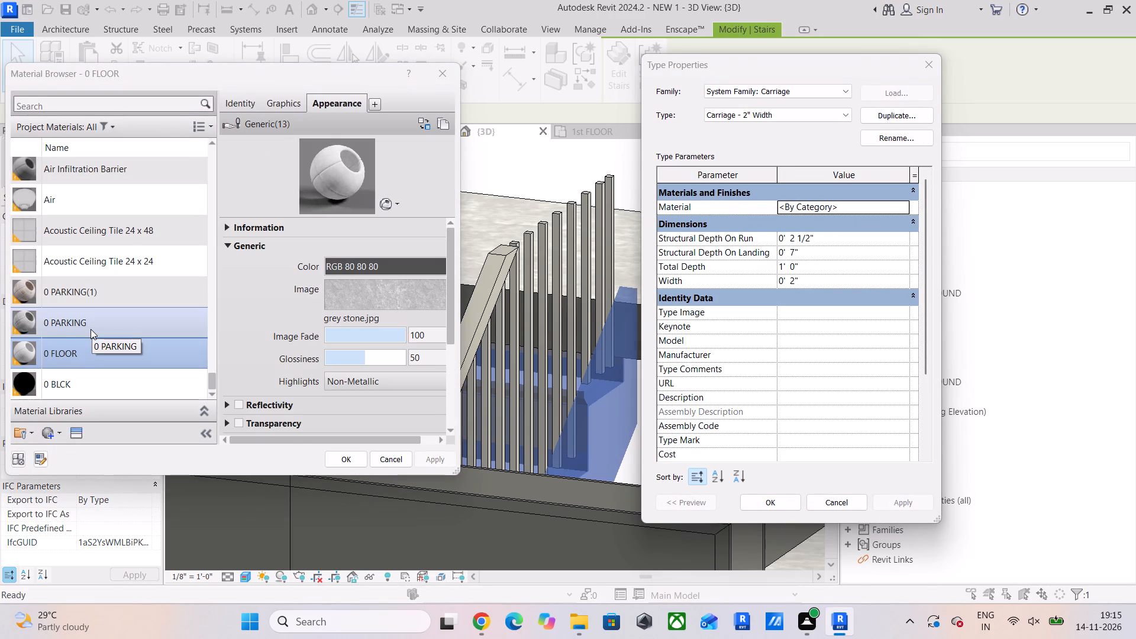
scroll(114, 357, down, 4)
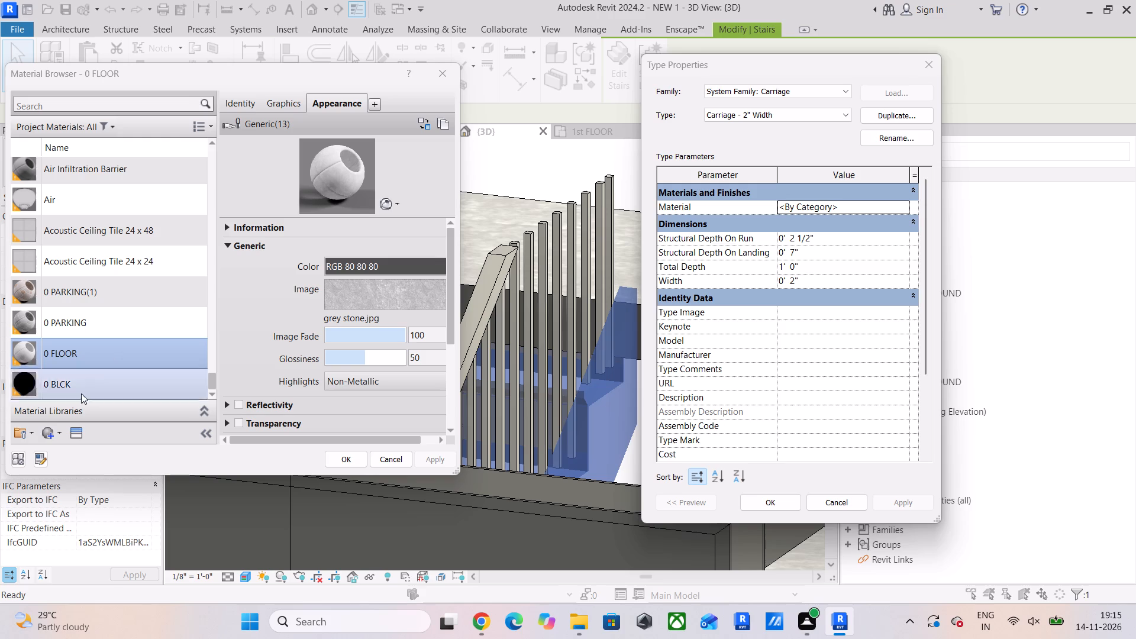
click(44, 433)
click(84, 447)
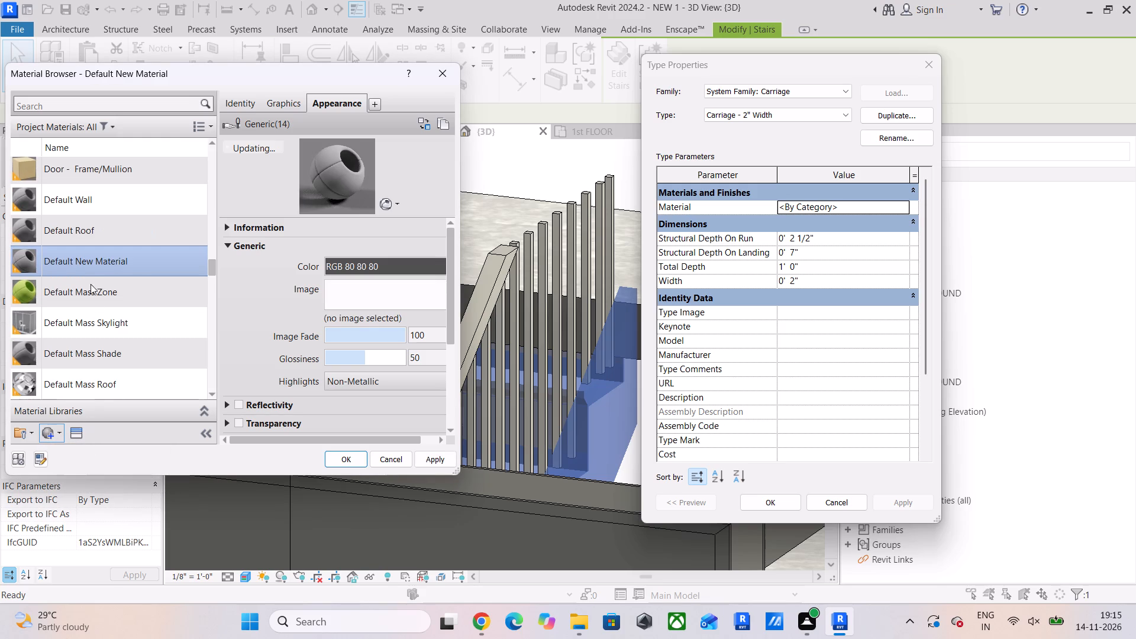
right_click(91, 259)
click(150, 308)
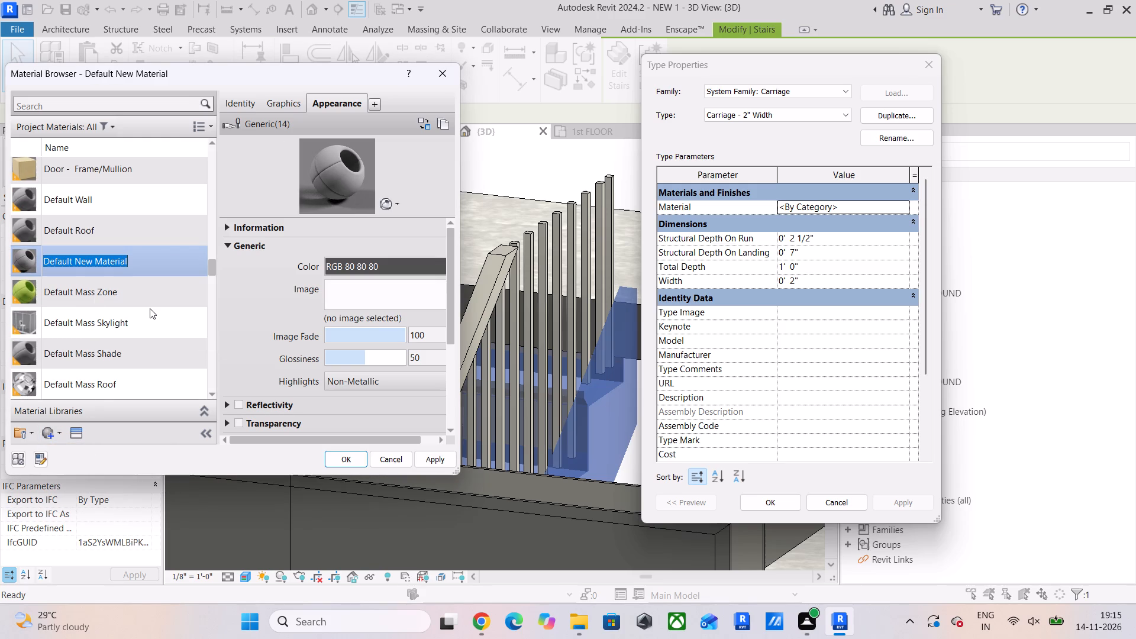
text(0 ST)
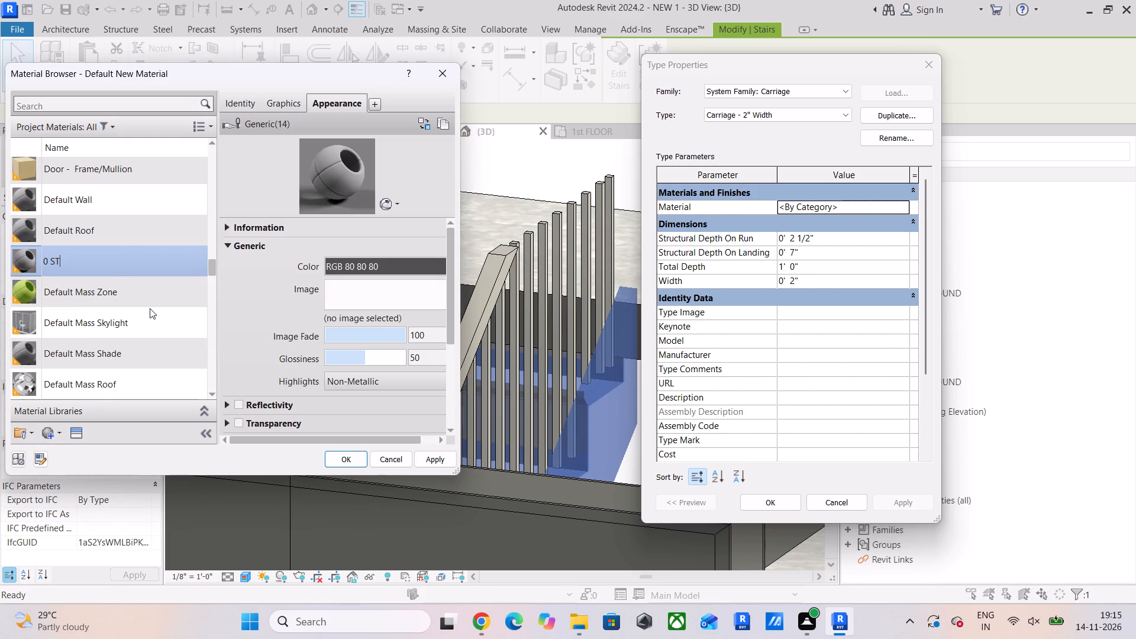
text(AIRS)
key(Return)
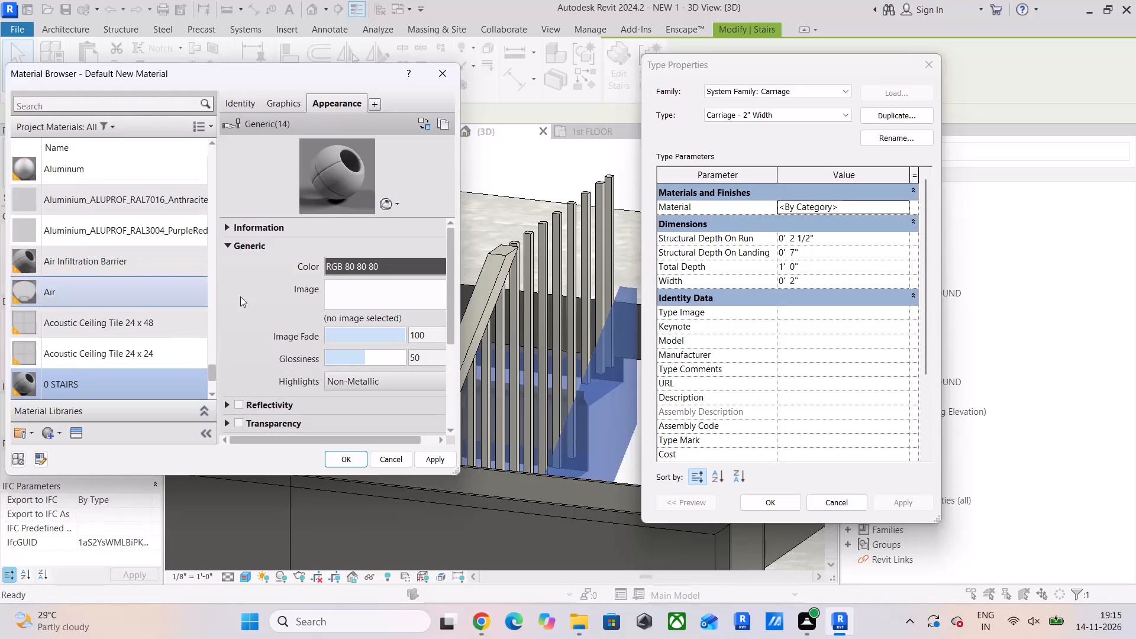
Browse the revit material folder for a stair texture image and examine the wood texture in WOOD BACKSET.
click(401, 299)
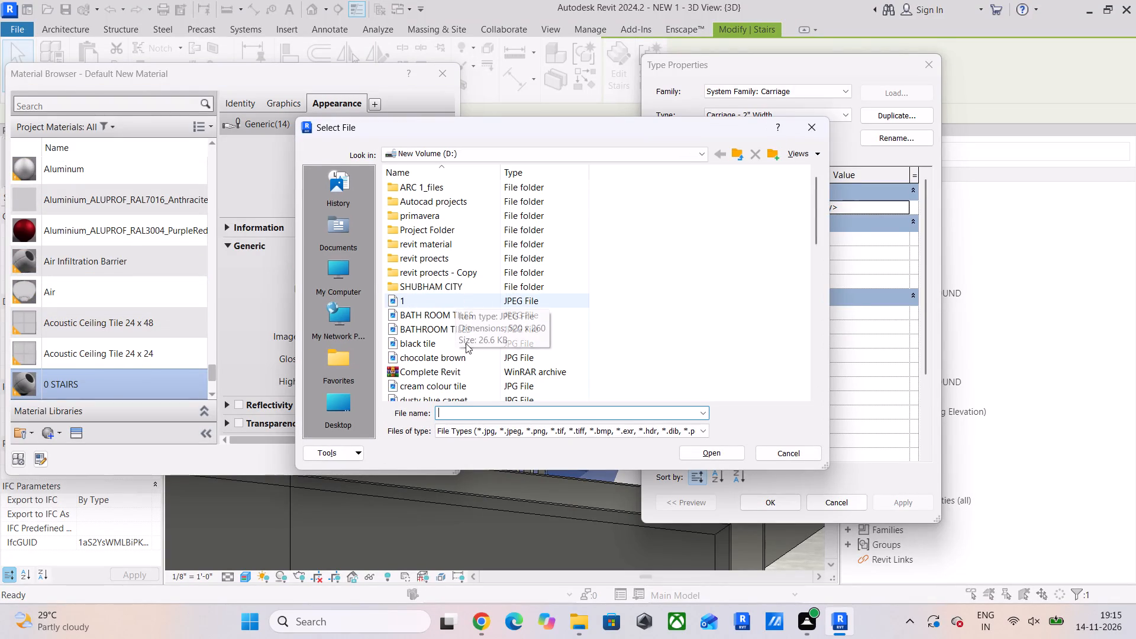
ctrl+scroll(458, 335, up, 5)
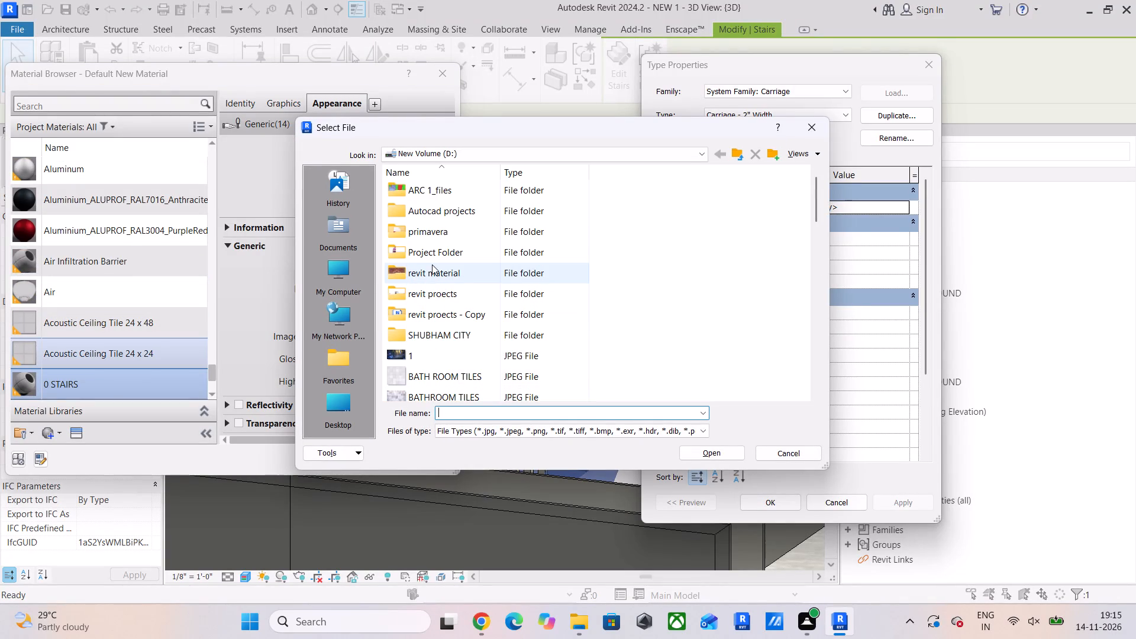
scroll(432, 264, up, 4)
double_click(448, 272)
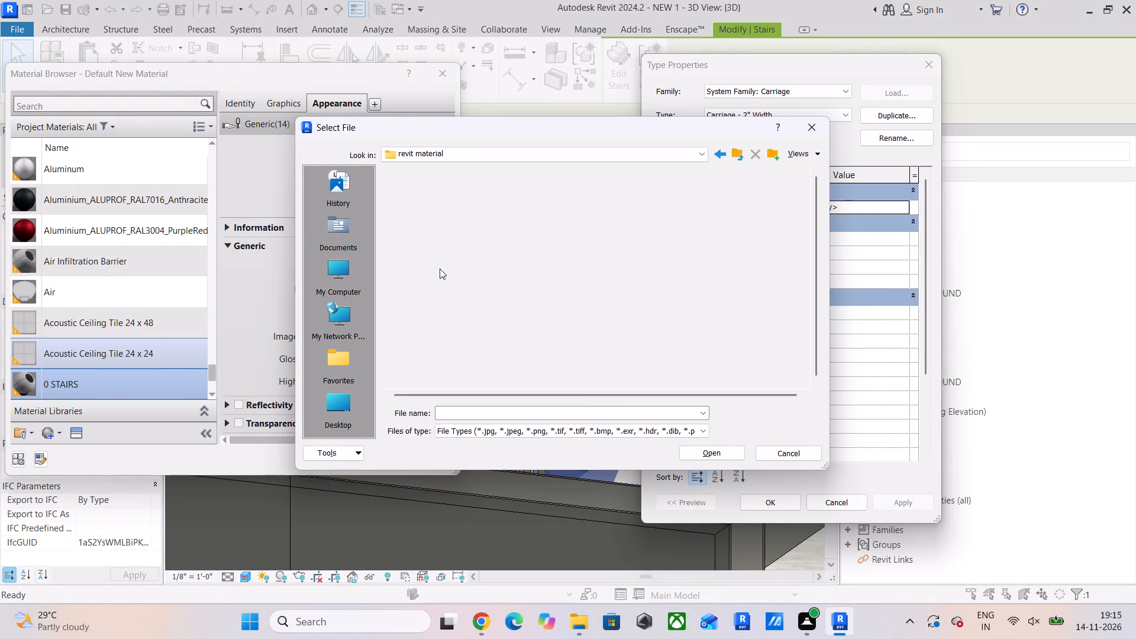
ctrl+scroll(409, 238, up, 9)
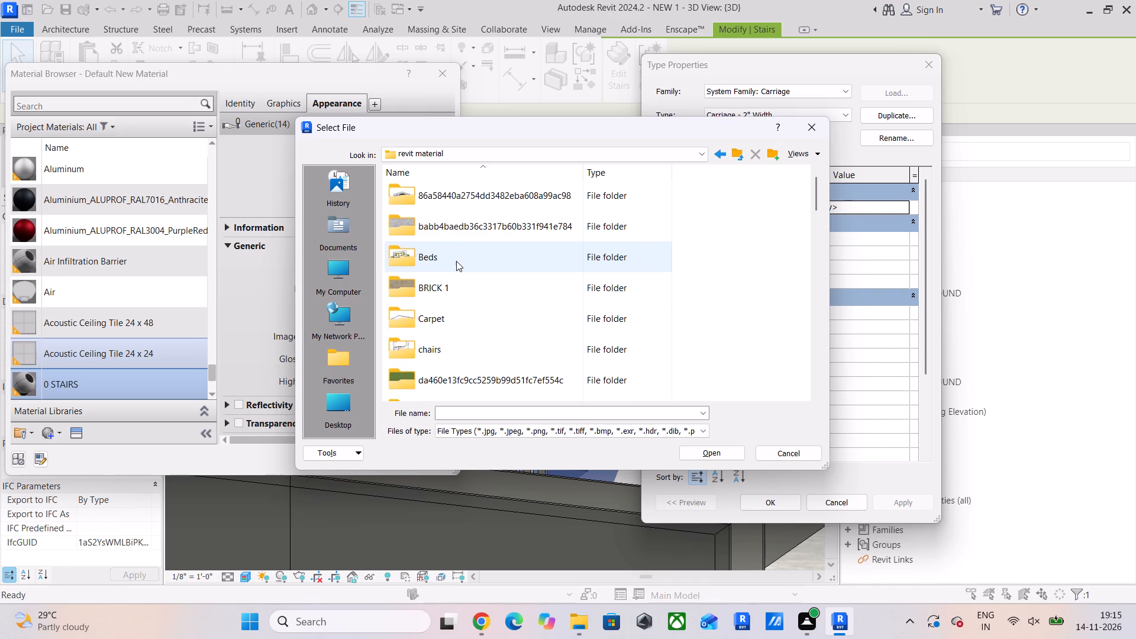
scroll(467, 288, down, 2)
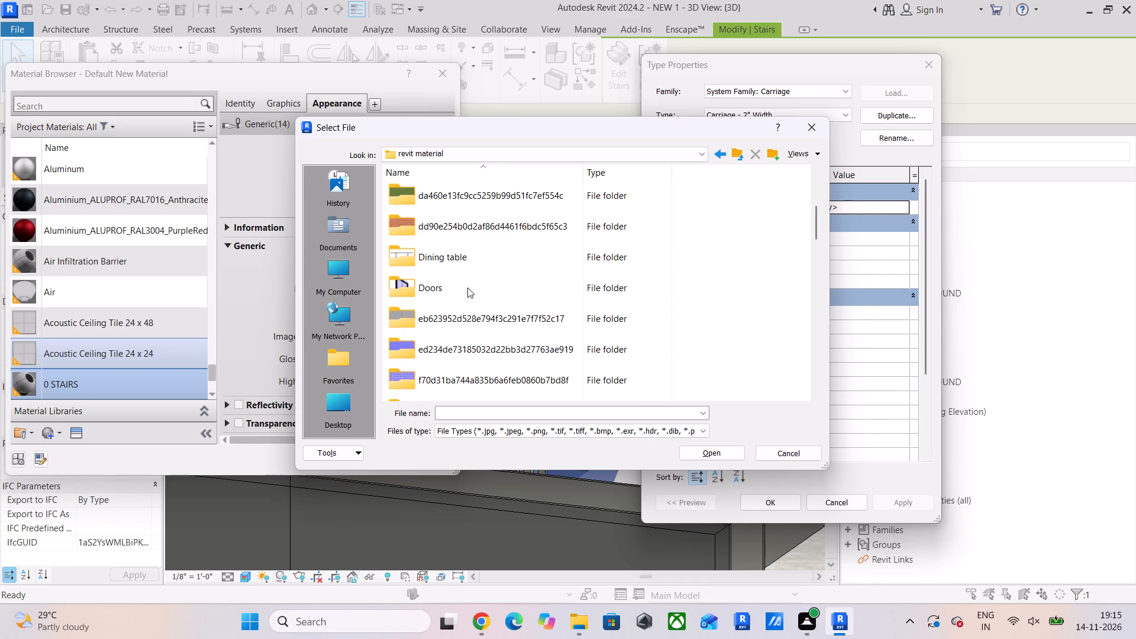
scroll(467, 288, down, 2)
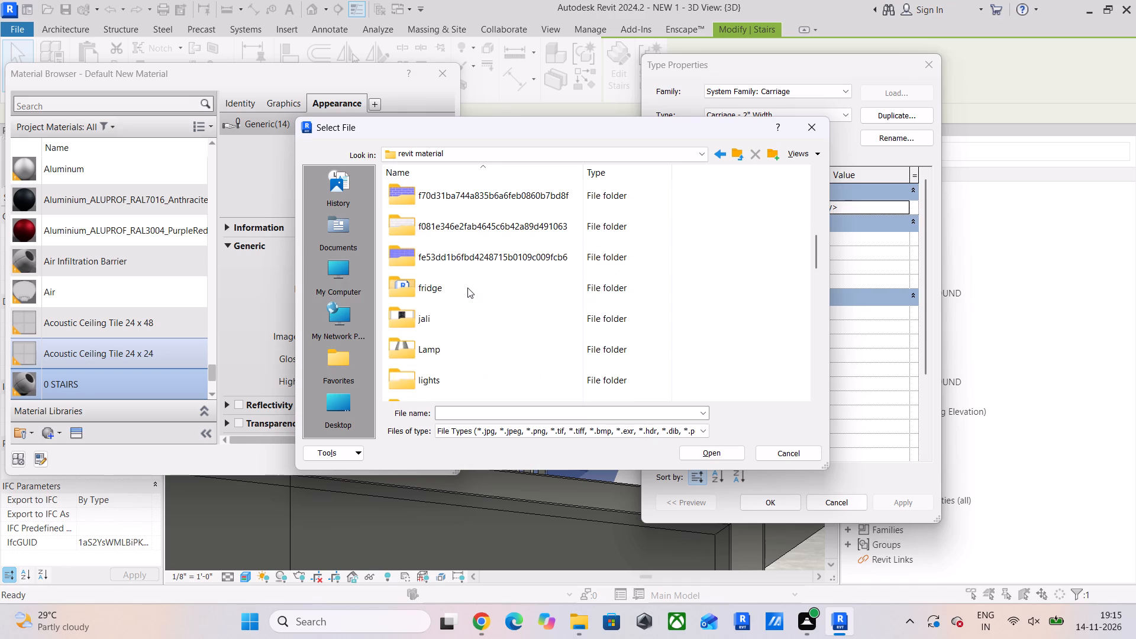
scroll(467, 288, down, 4)
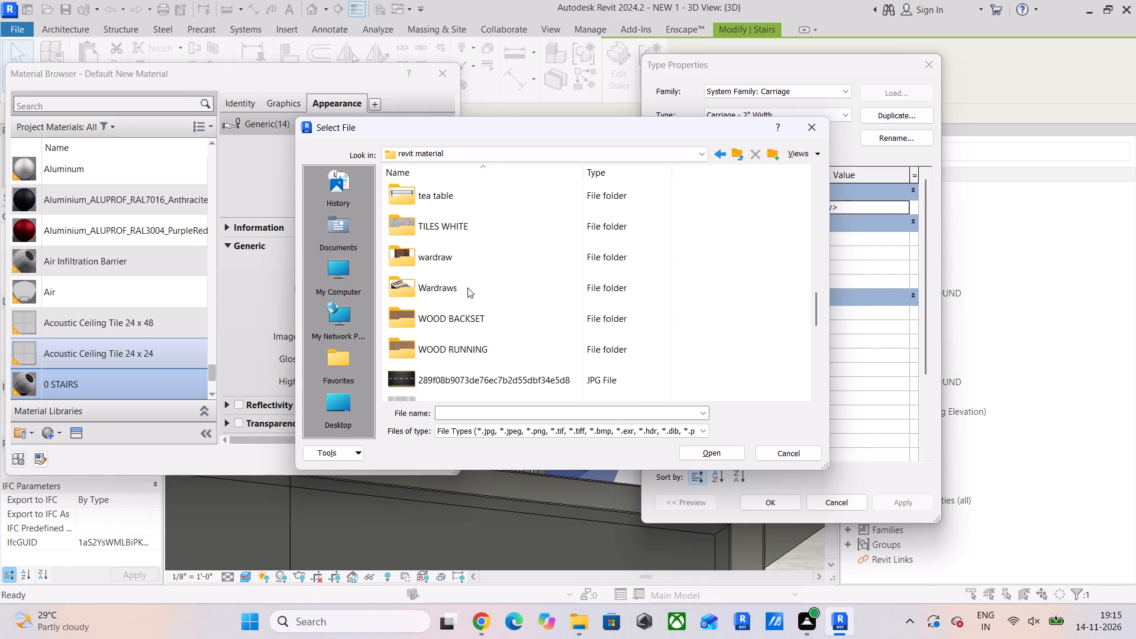
double_click(446, 315)
ctrl+scroll(449, 227, up, 4)
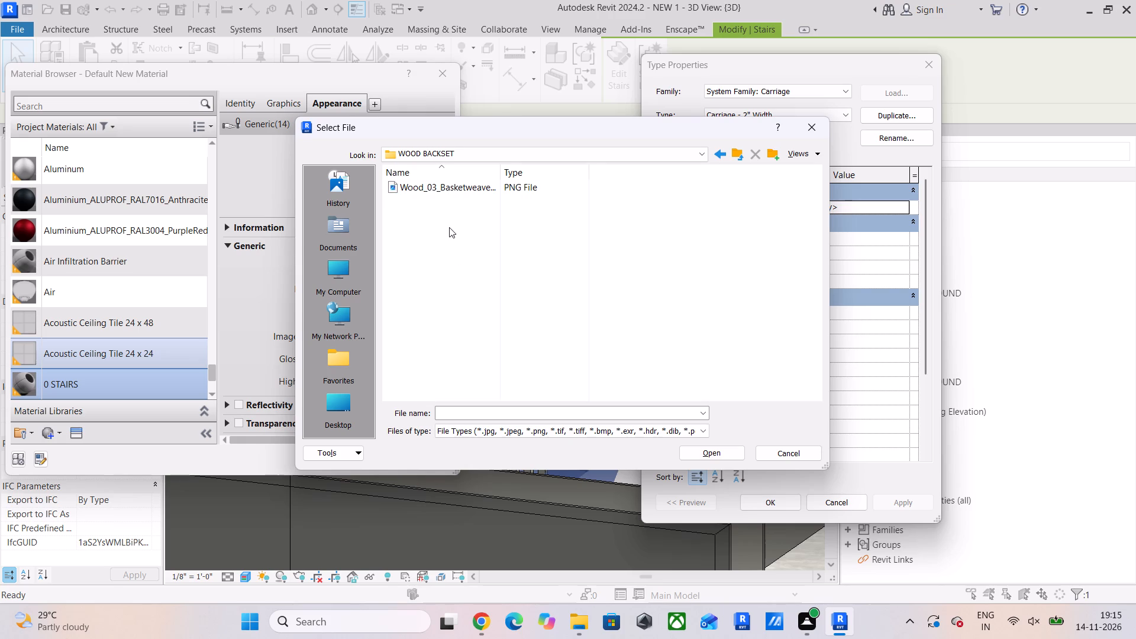
ctrl+scroll(449, 227, up, 13)
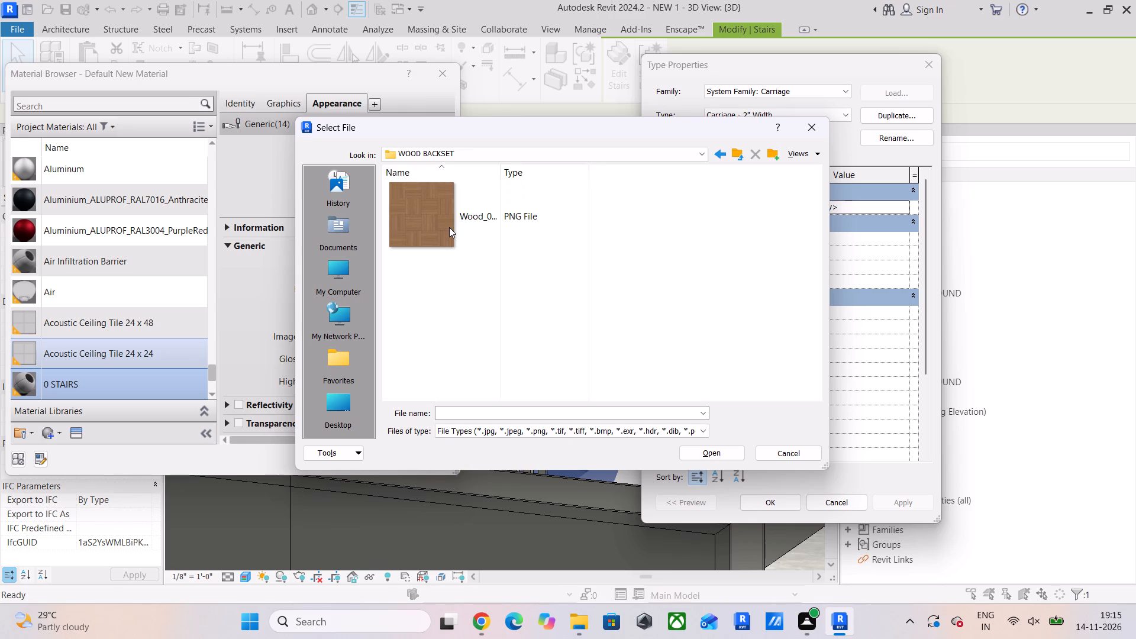
ctrl+scroll(452, 228, down, 9)
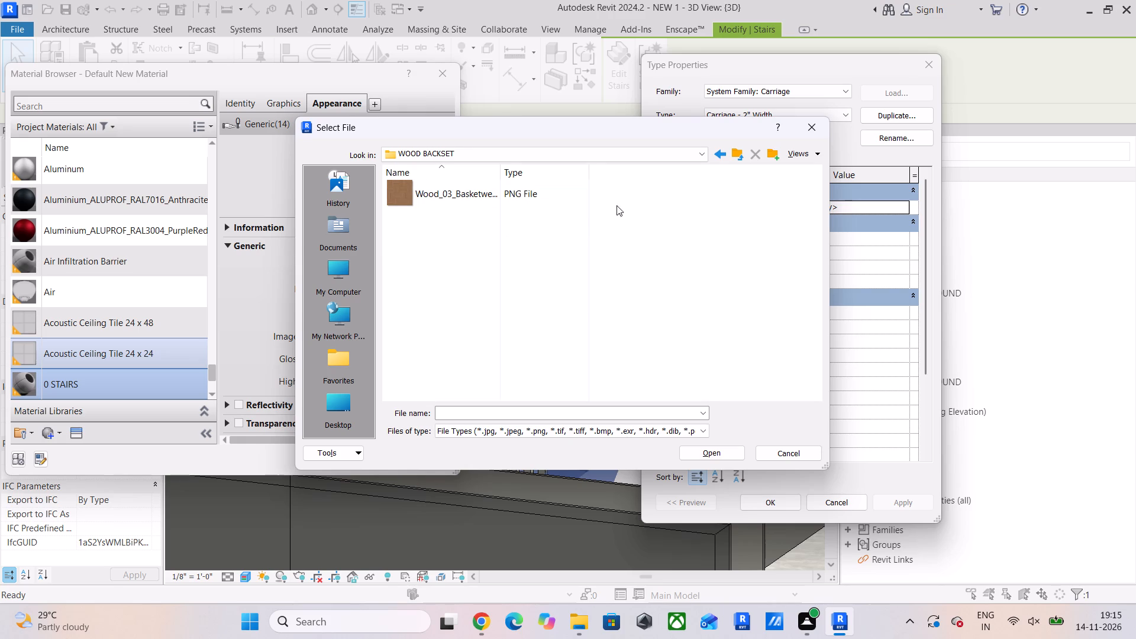
Load Wood_11_RunningBond_1k_albedo.png from the WOOD RUNNING folder as the appearance image of the 0 STAIRS material.
click(738, 156)
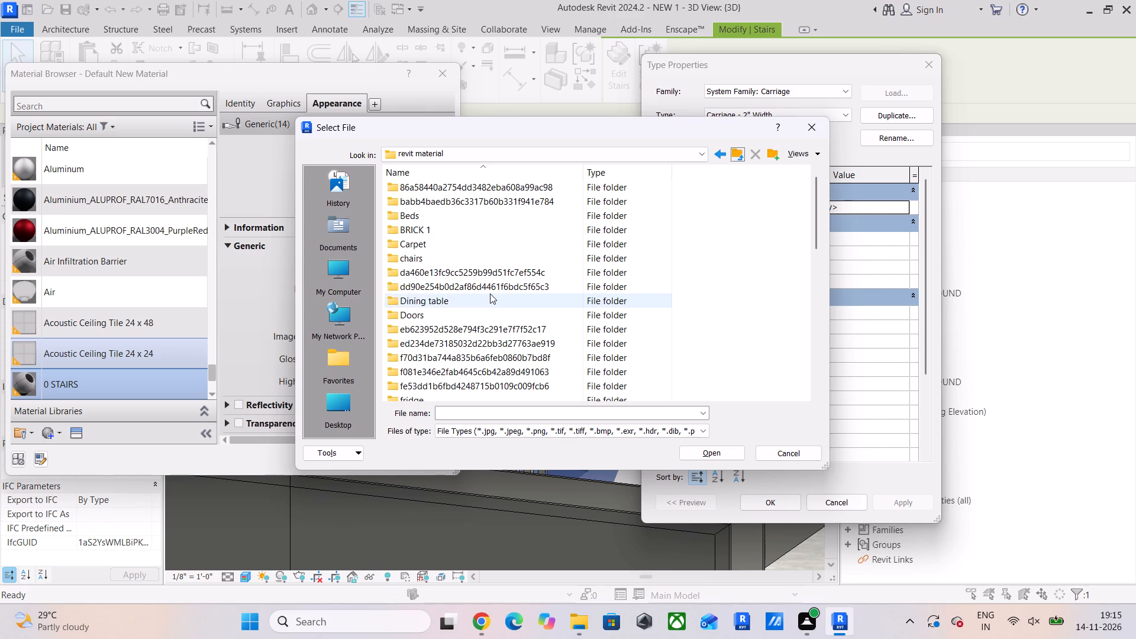
ctrl+scroll(485, 295, up, 7)
scroll(485, 295, down, 5)
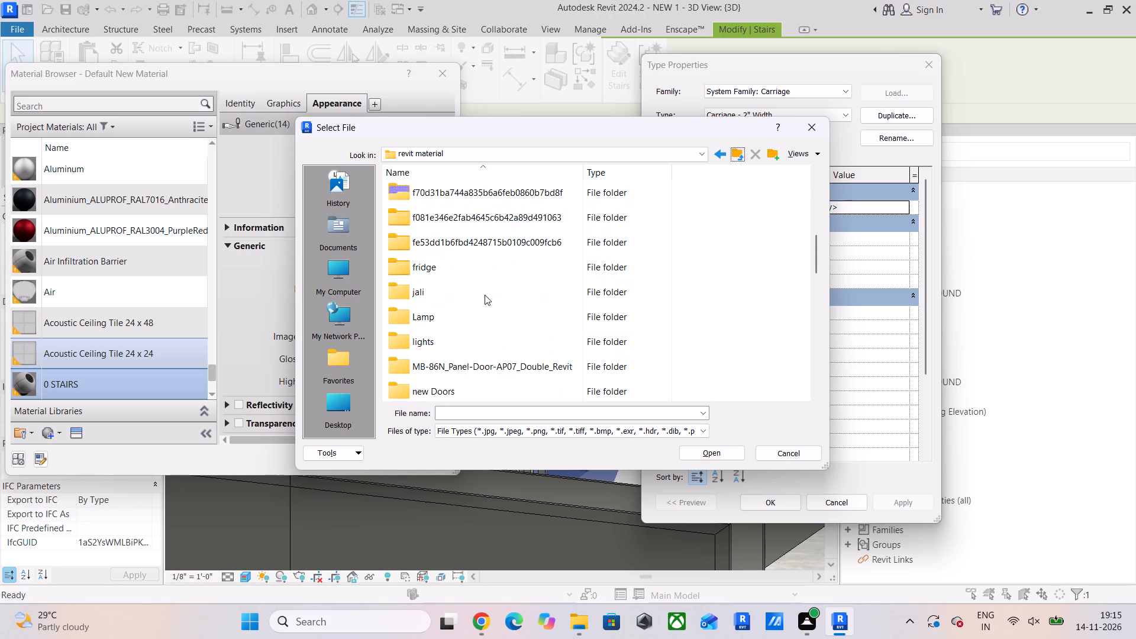
scroll(485, 295, down, 3)
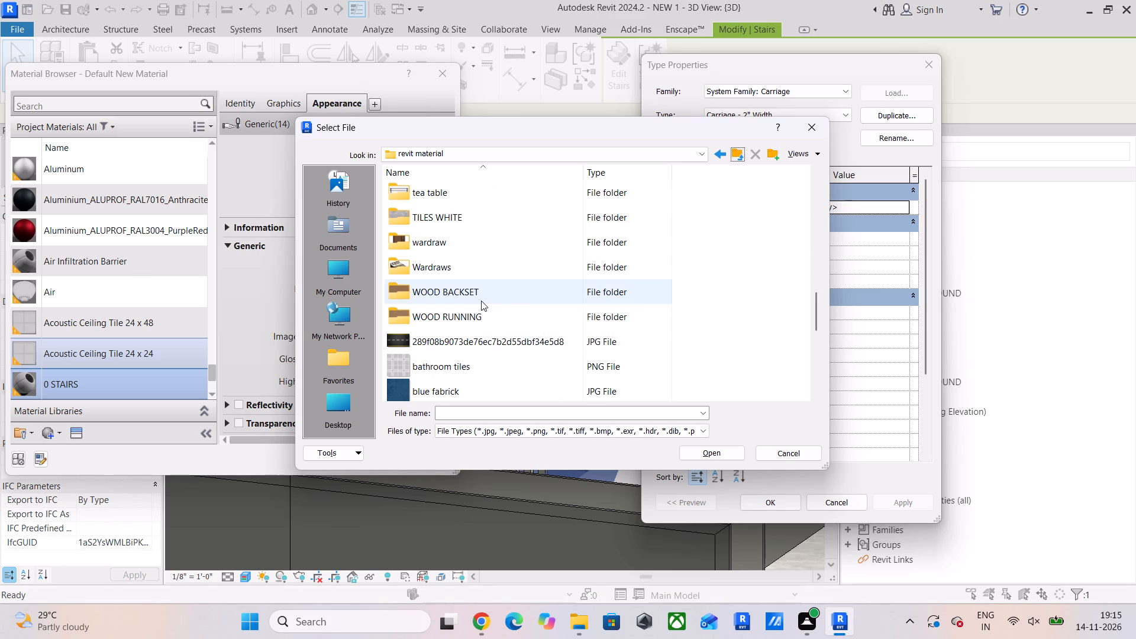
double_click(456, 319)
ctrl+scroll(473, 234, up, 12)
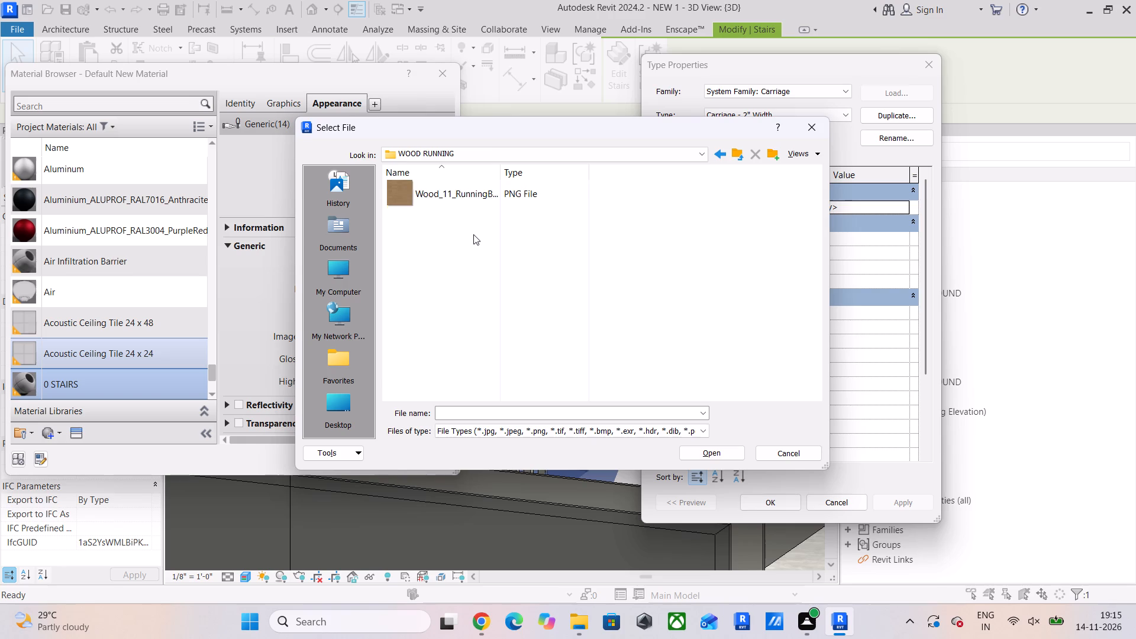
ctrl+scroll(473, 234, up, 5)
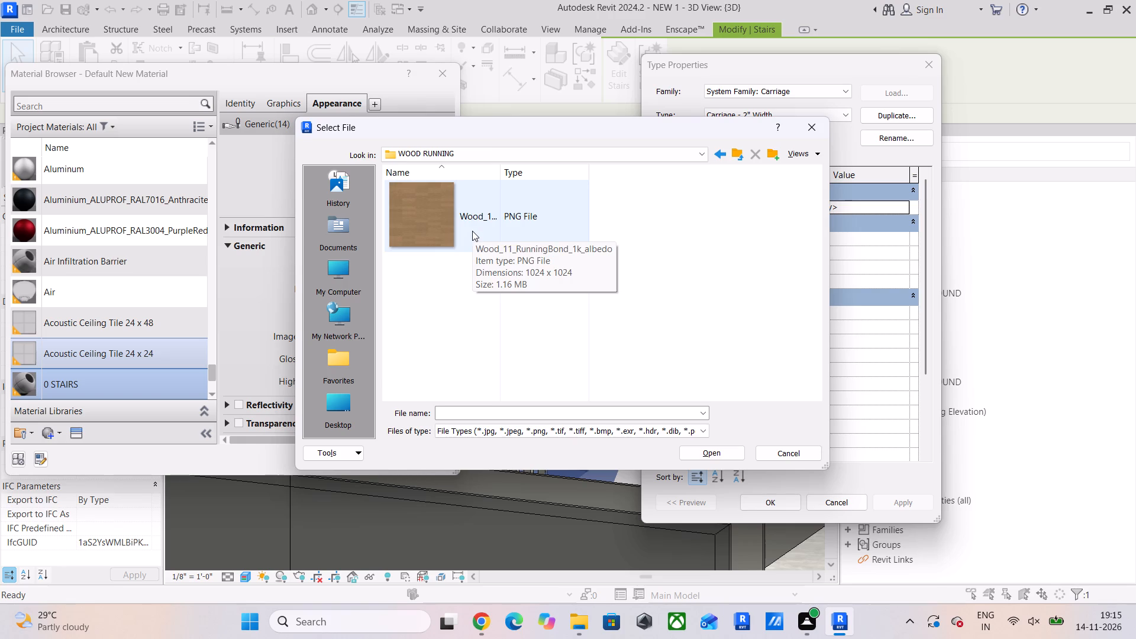
click(472, 231)
click(699, 445)
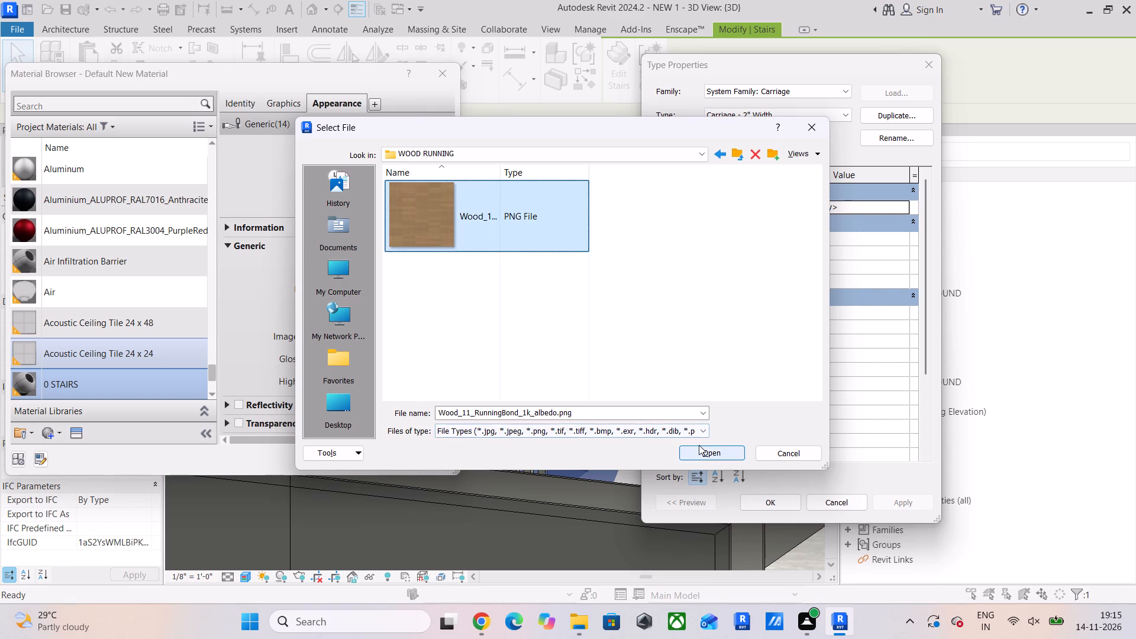
Set the wood texture's sample size to 2'-0" in width and height and apply it to 0 STAIRS.
click(365, 295)
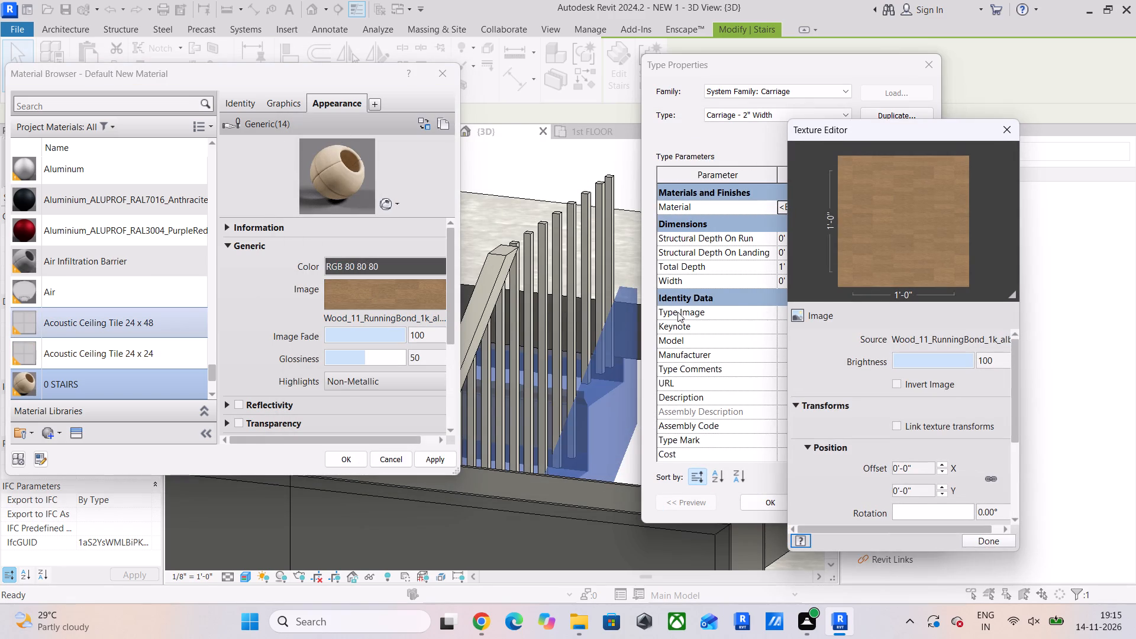
scroll(750, 389, down, 5)
scroll(869, 423, down, 4)
click(919, 427)
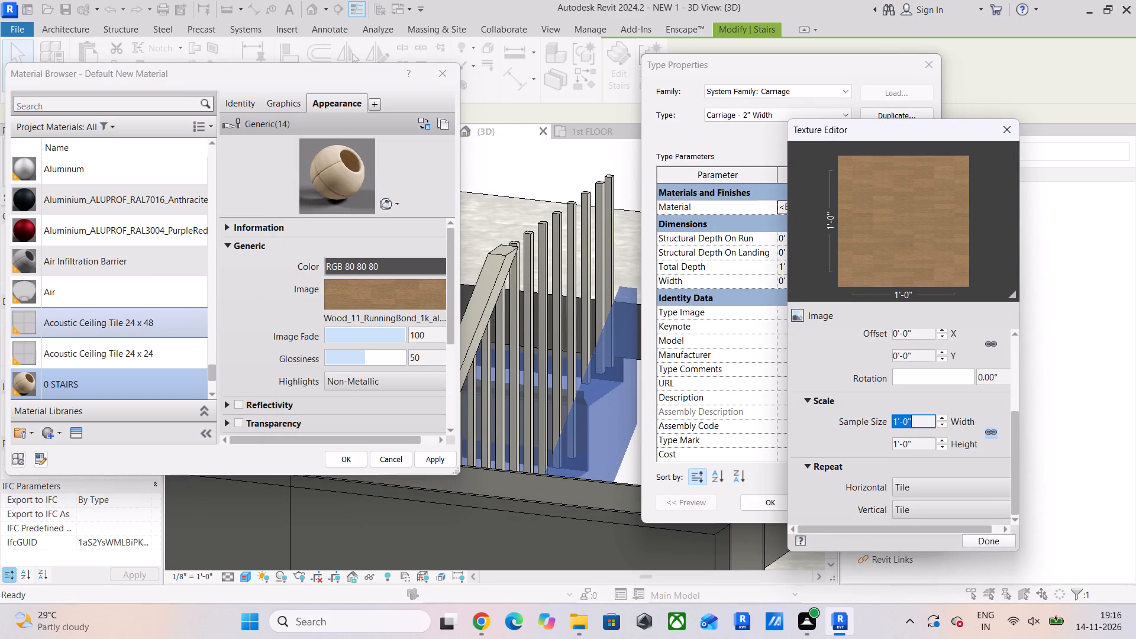
text(2')
key(Return)
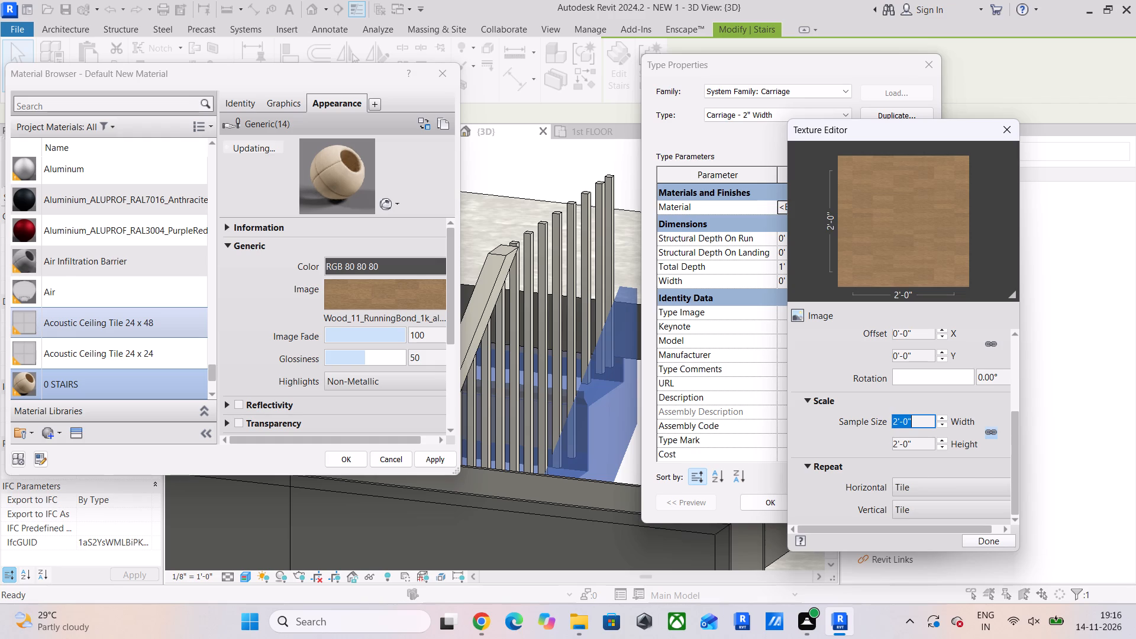
right_click(919, 426)
click(868, 444)
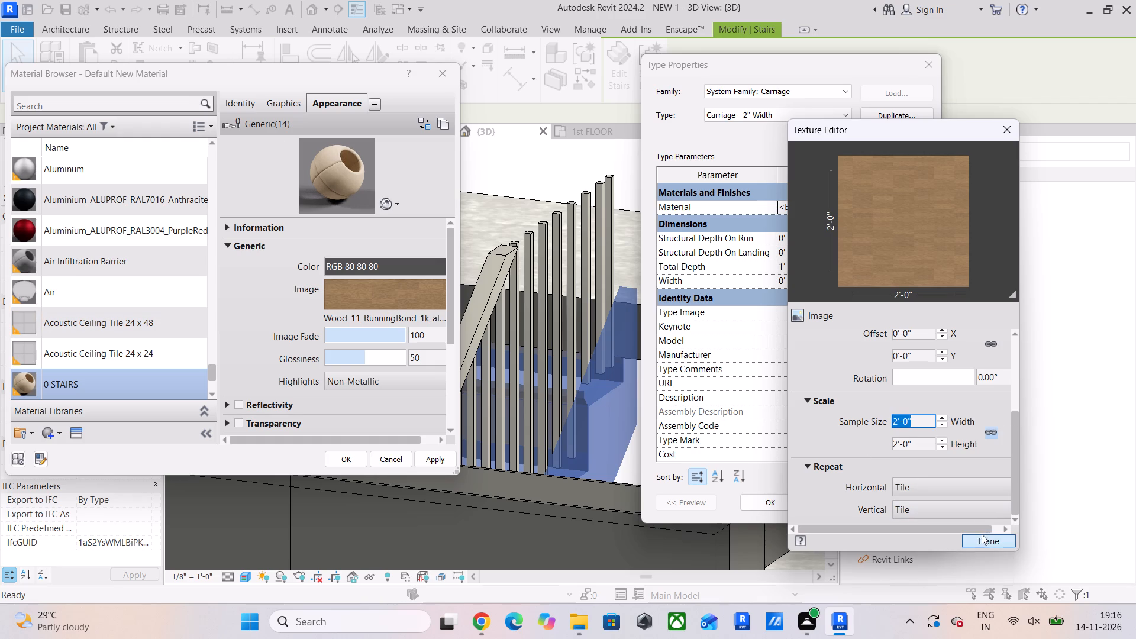
click(980, 538)
click(425, 464)
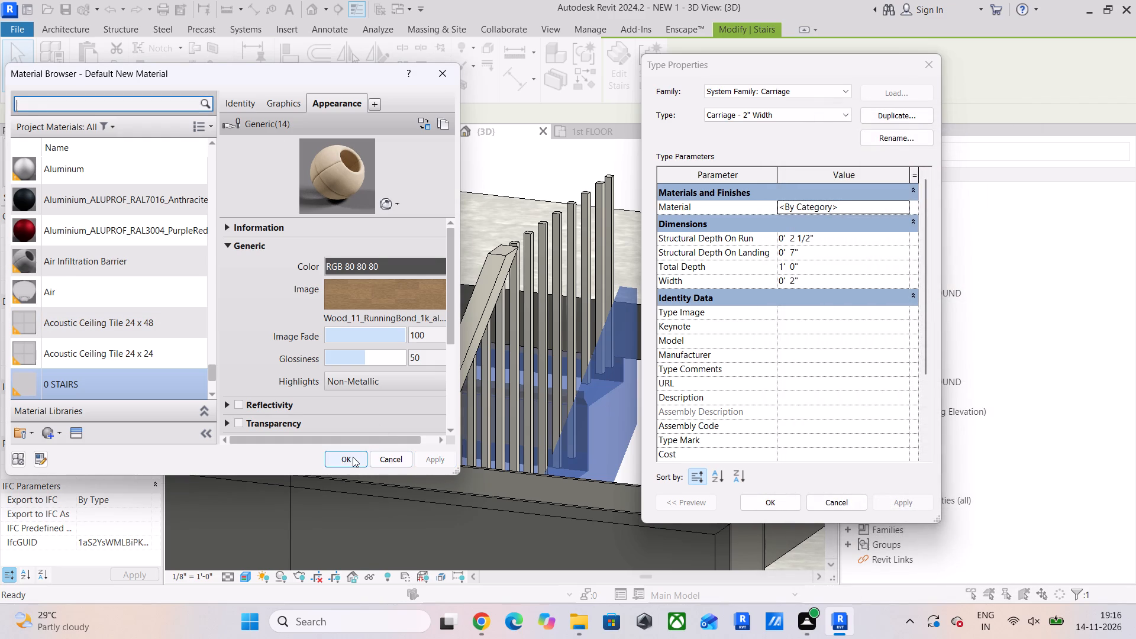
Assign the 0 STAIRS material to the Carriage - 2" Width type and review the right support type's properties.
click(353, 457)
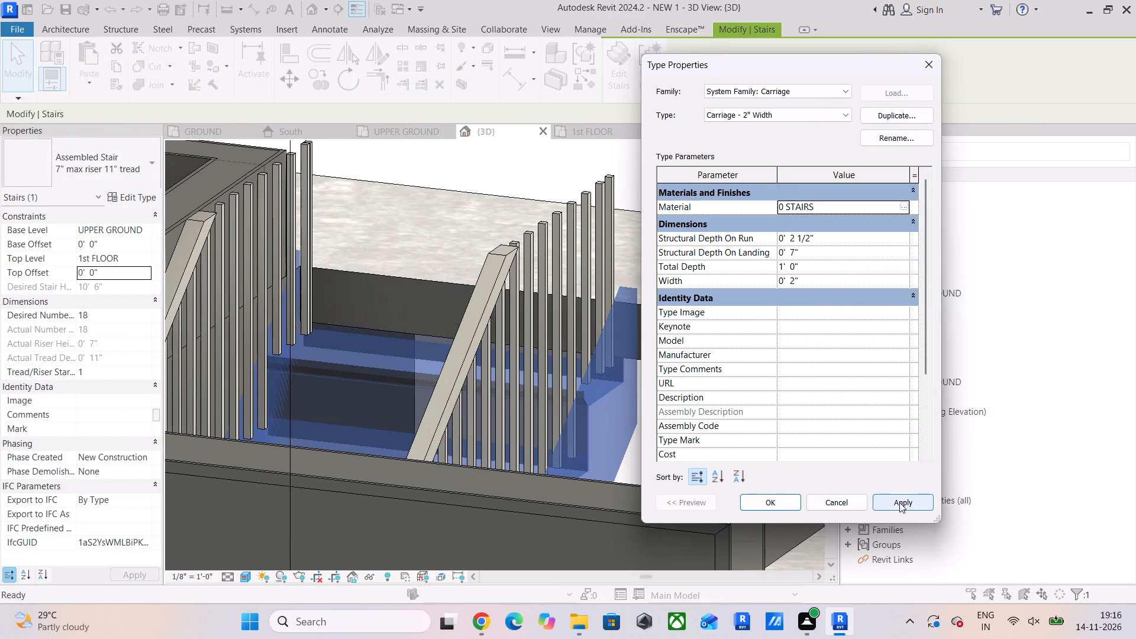
click(899, 502)
click(783, 504)
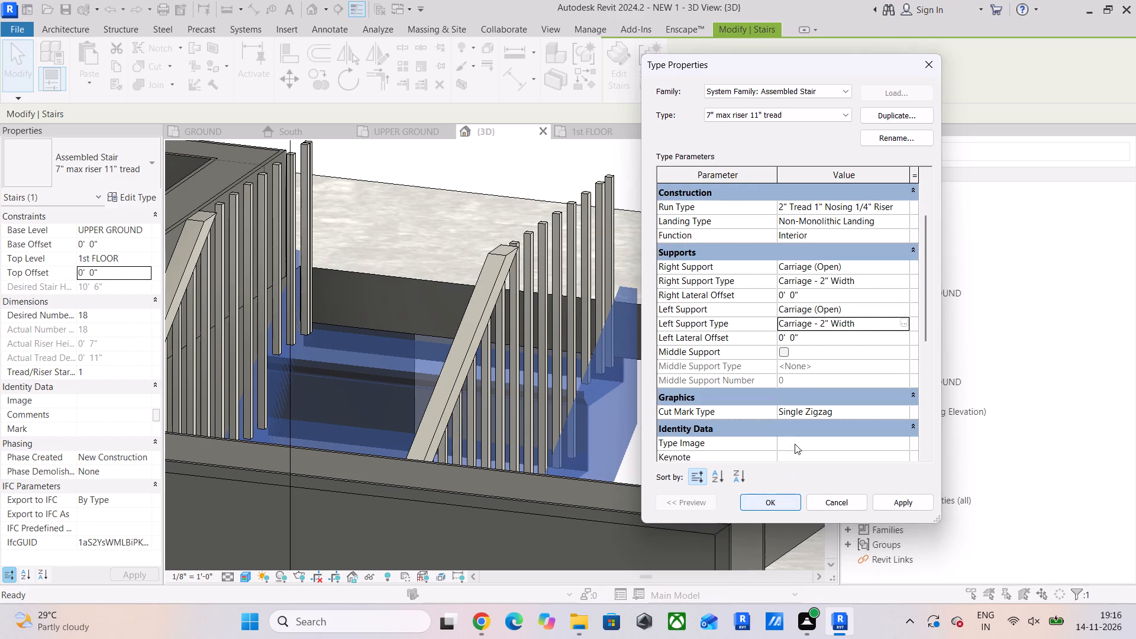
click(903, 277)
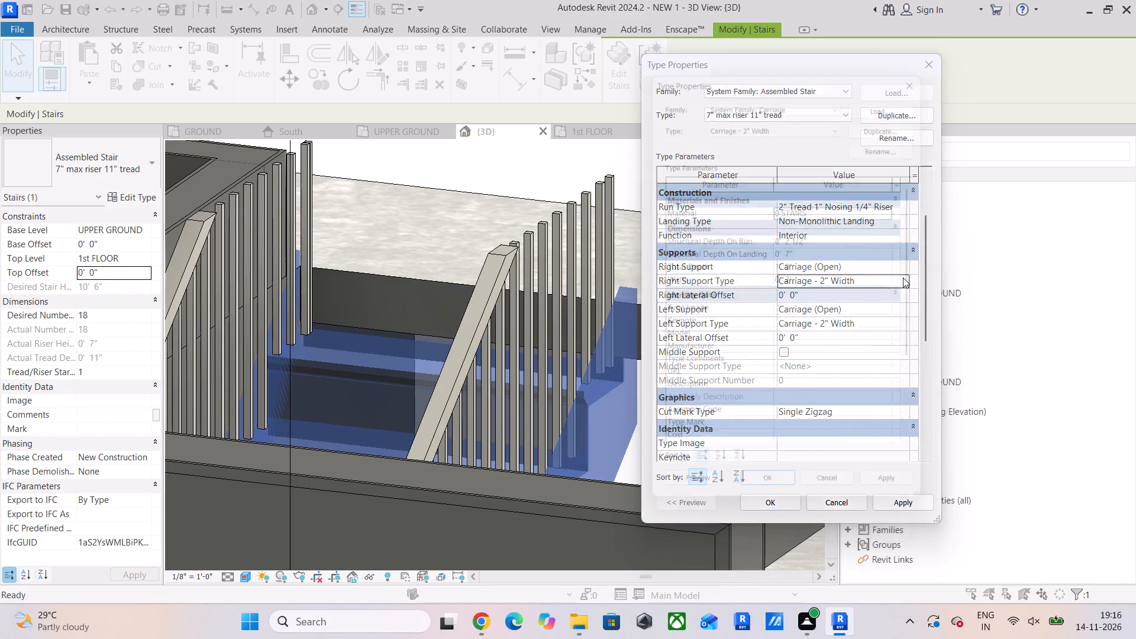
click(782, 501)
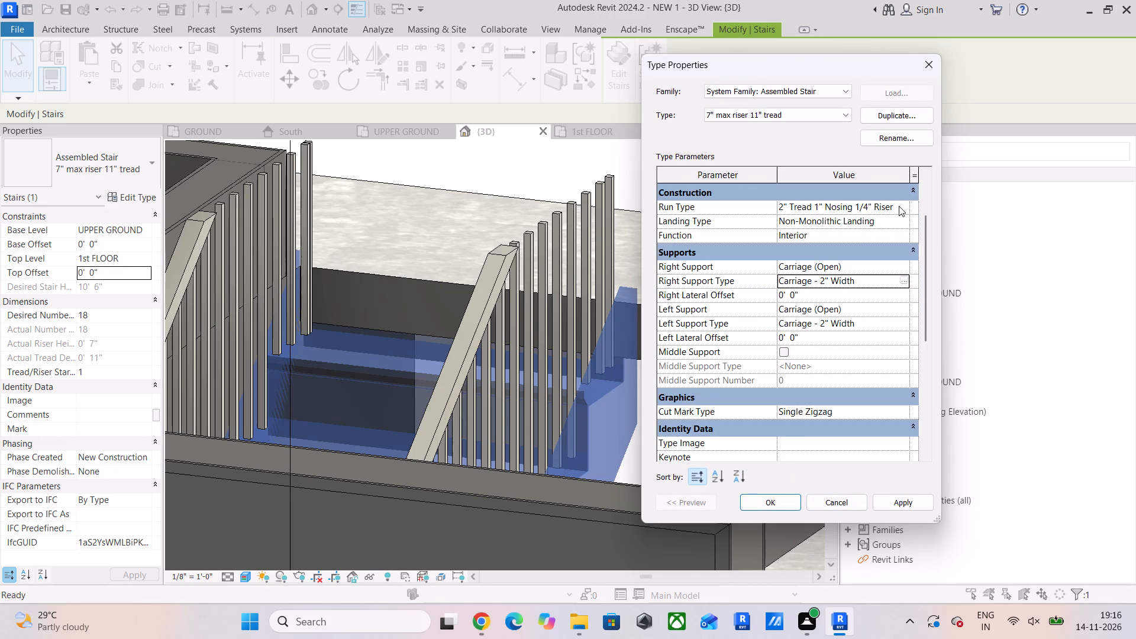
Assign 0 STAIRS as both the tread and riser material of the 2" Tread 1" Nosing 1/4" Riser run type.
click(899, 206)
click(902, 205)
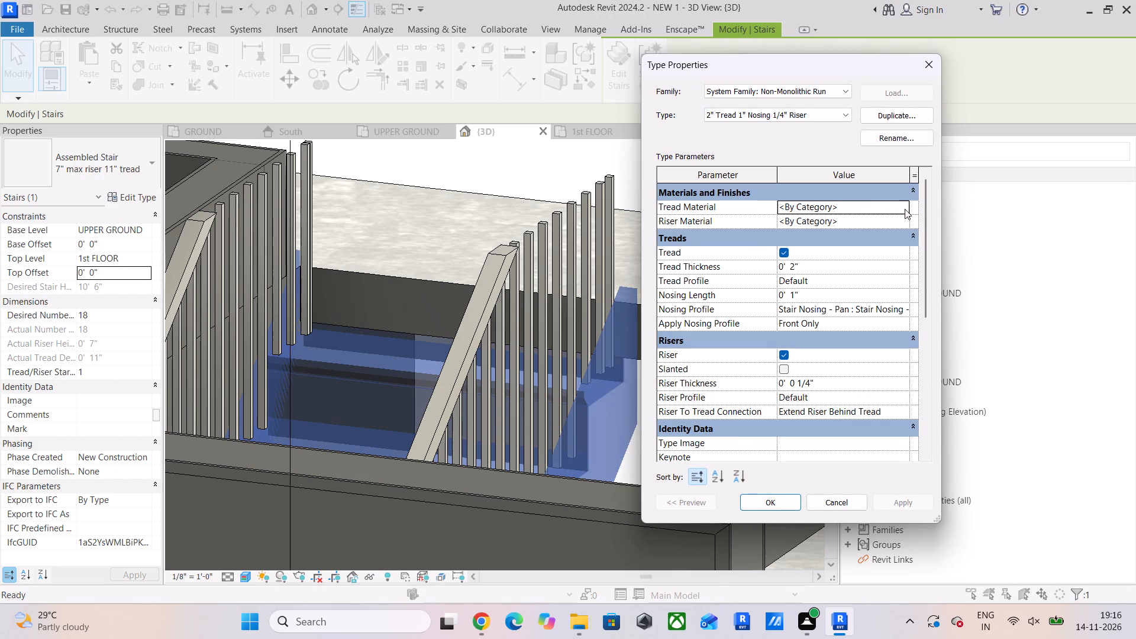
click(904, 206)
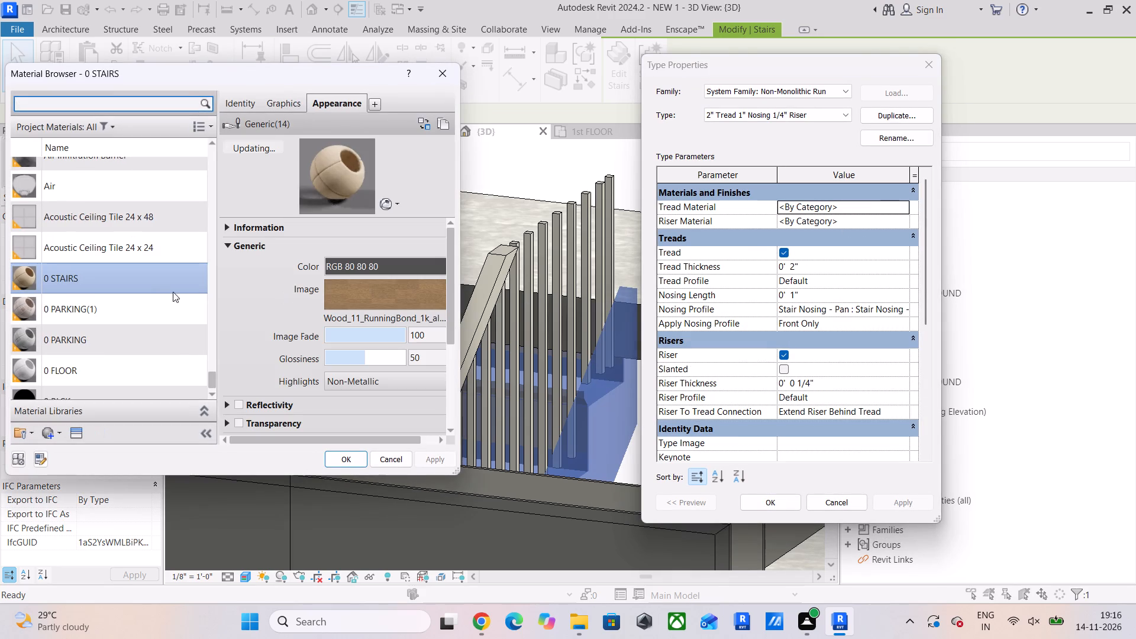
click(357, 461)
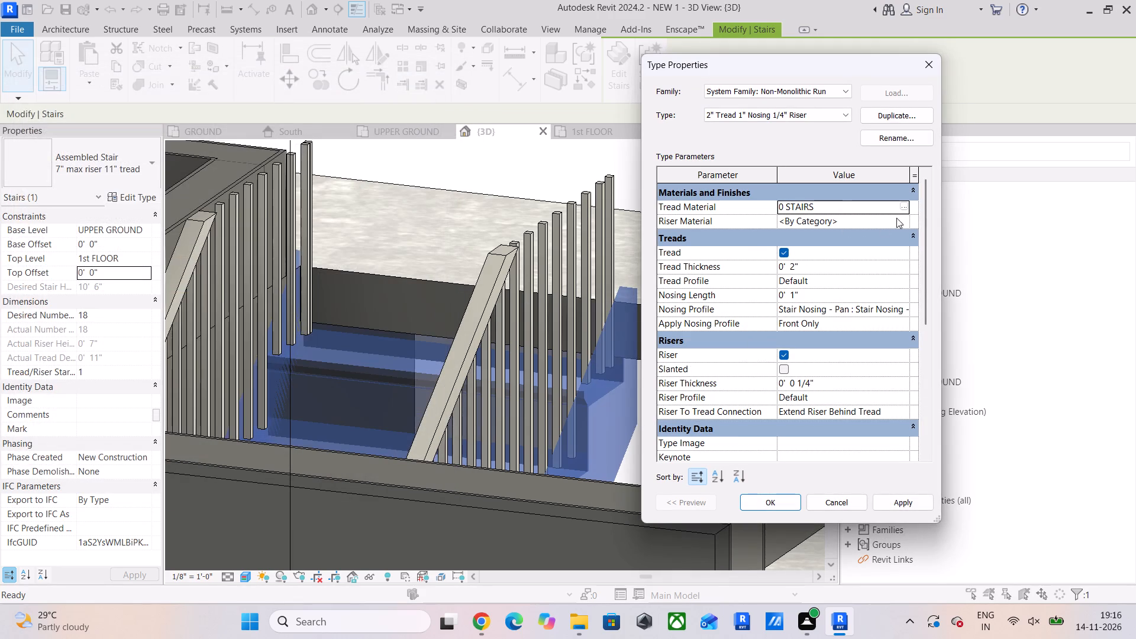
click(906, 222)
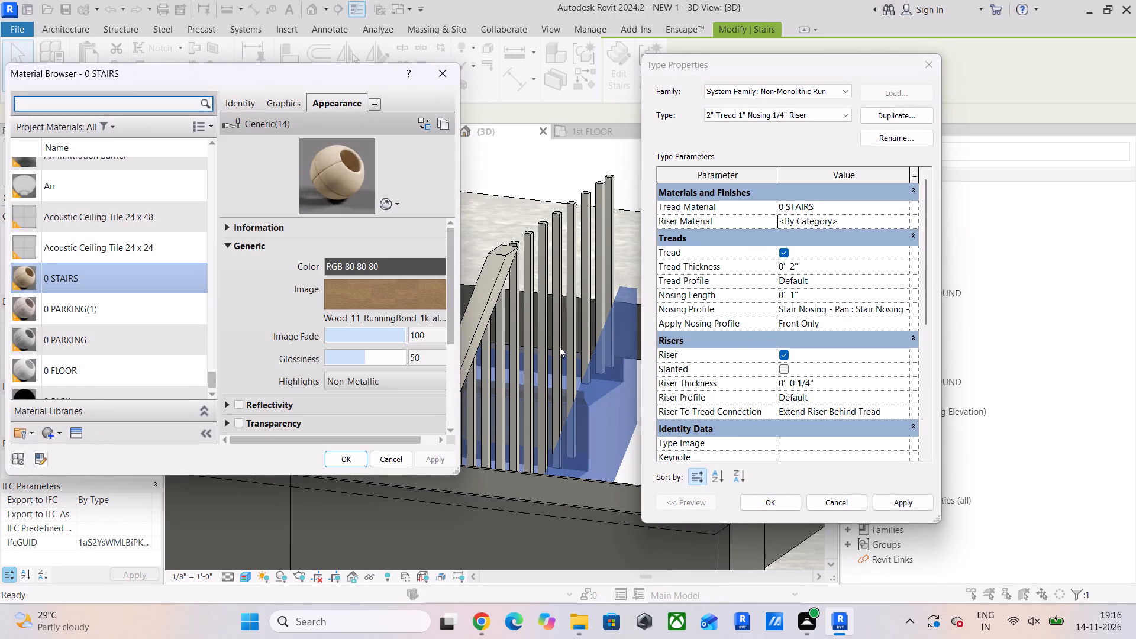
click(339, 461)
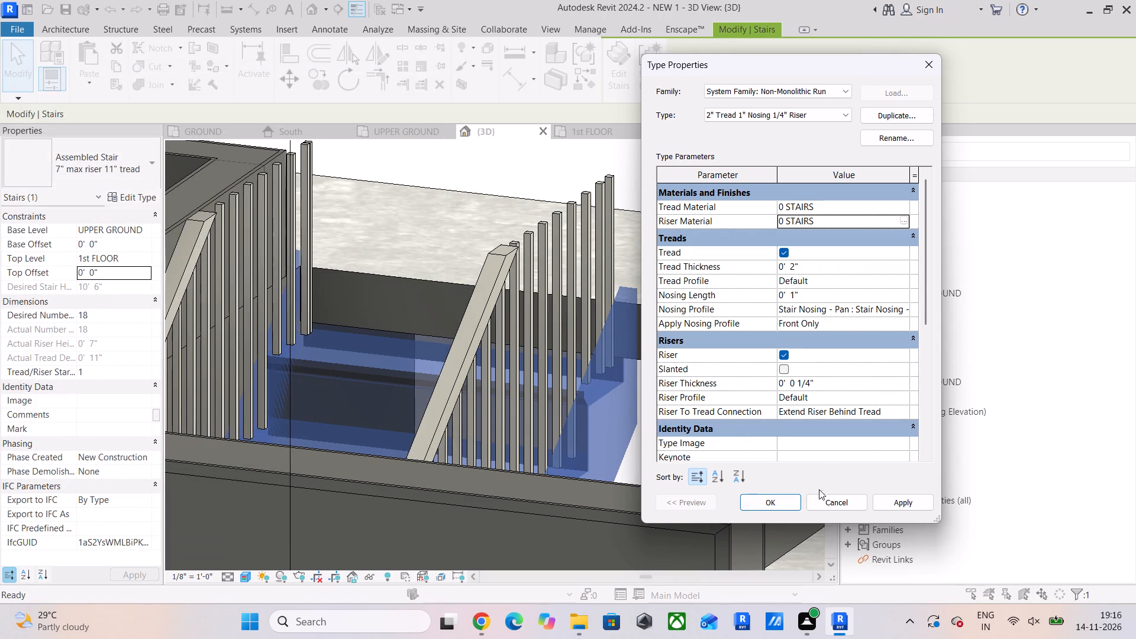
click(922, 500)
click(783, 499)
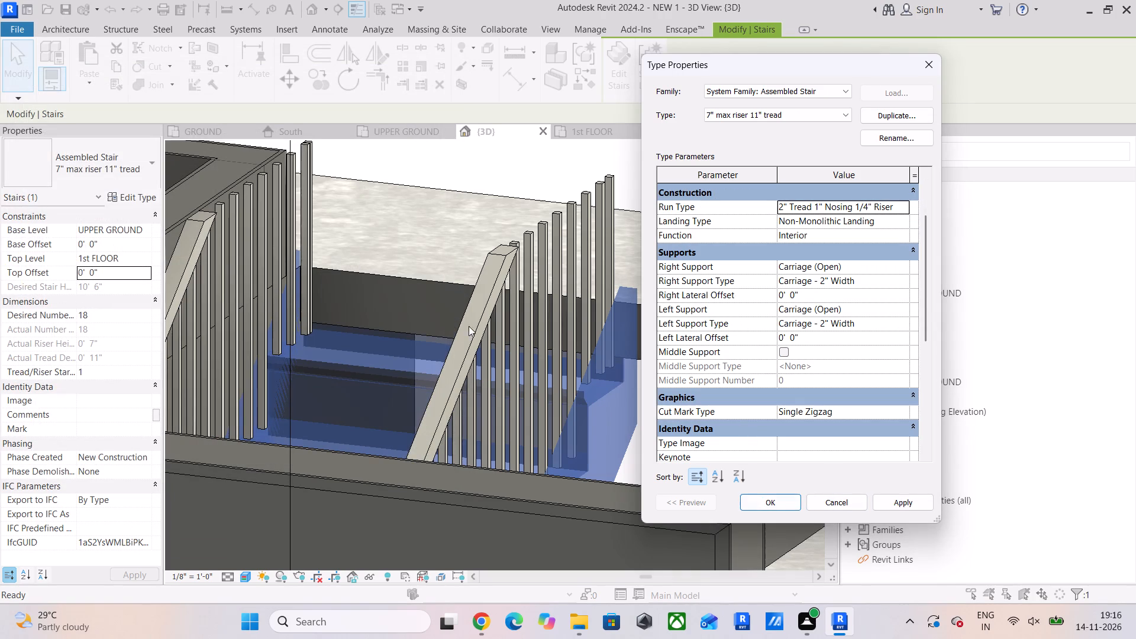
drag(922, 504, 904, 504)
click(735, 504)
click(761, 499)
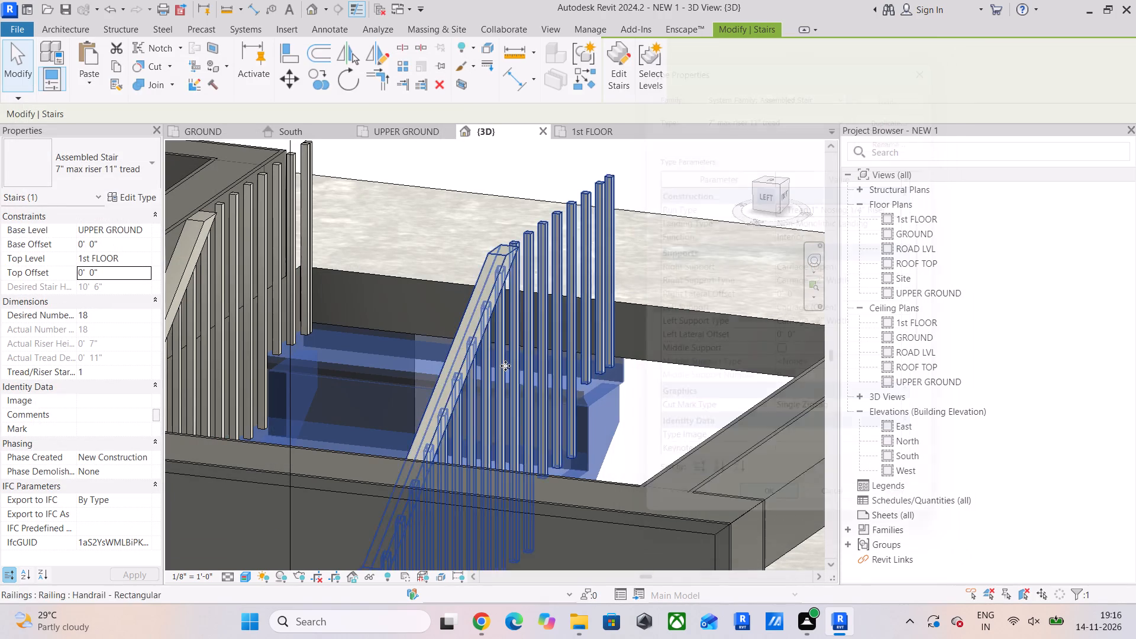
click(430, 217)
Delete the wall-side railing of the U-shaped stair, keeping the railing on its open side.
scroll(599, 362, up, 5)
middle_drag(601, 362, 730, 396)
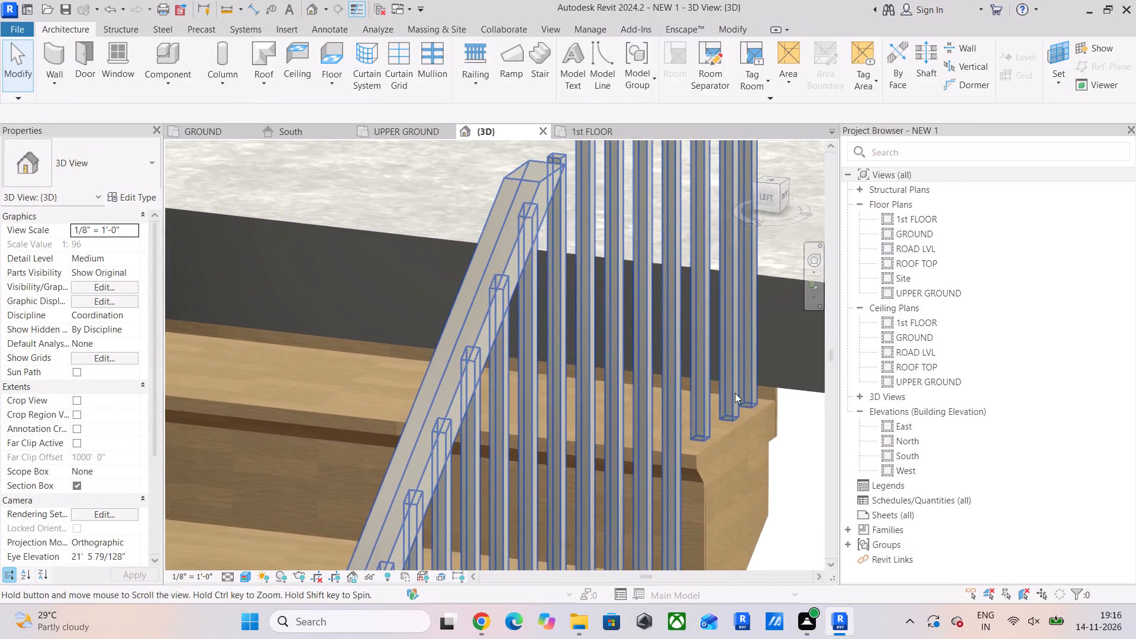
scroll(735, 393, down, 5)
middle_drag(747, 390, 650, 389)
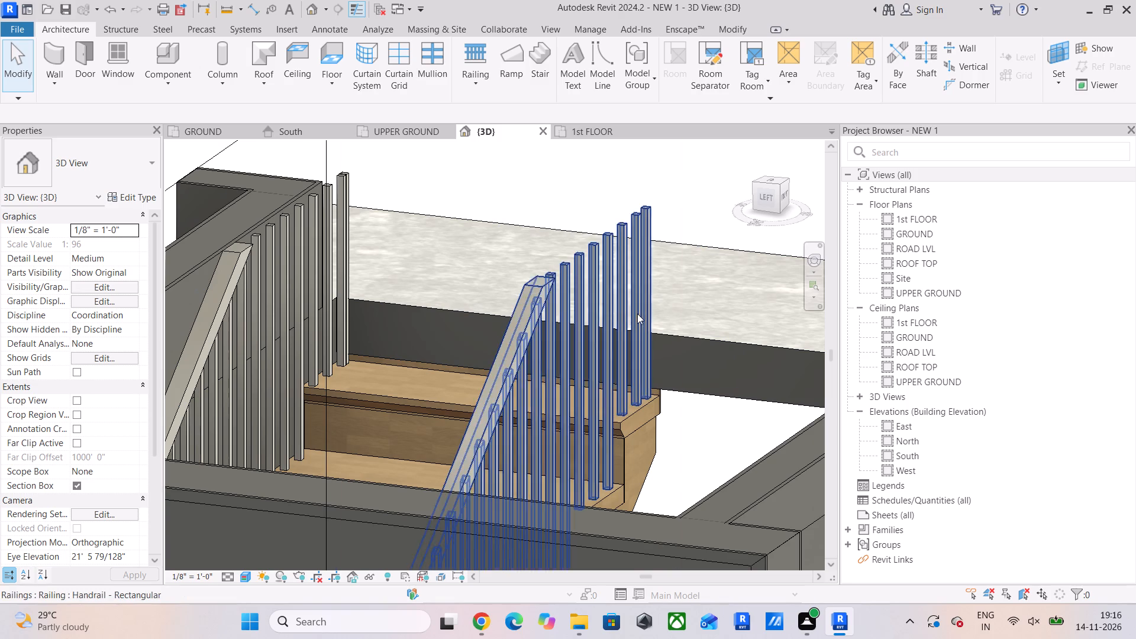
click(520, 317)
click(232, 302)
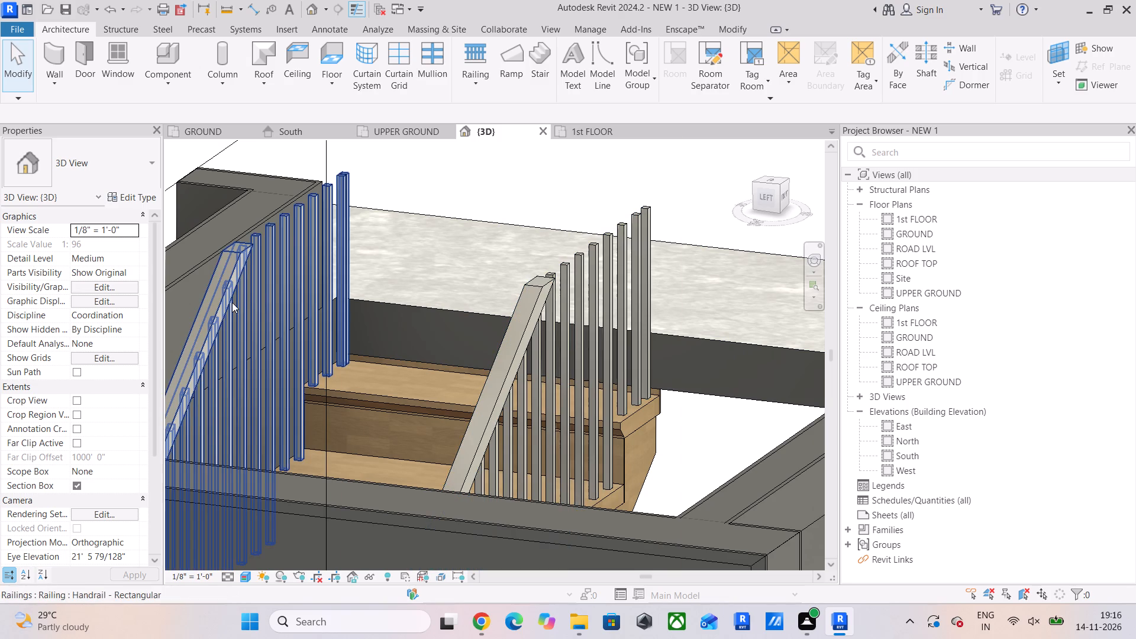
key(Delete)
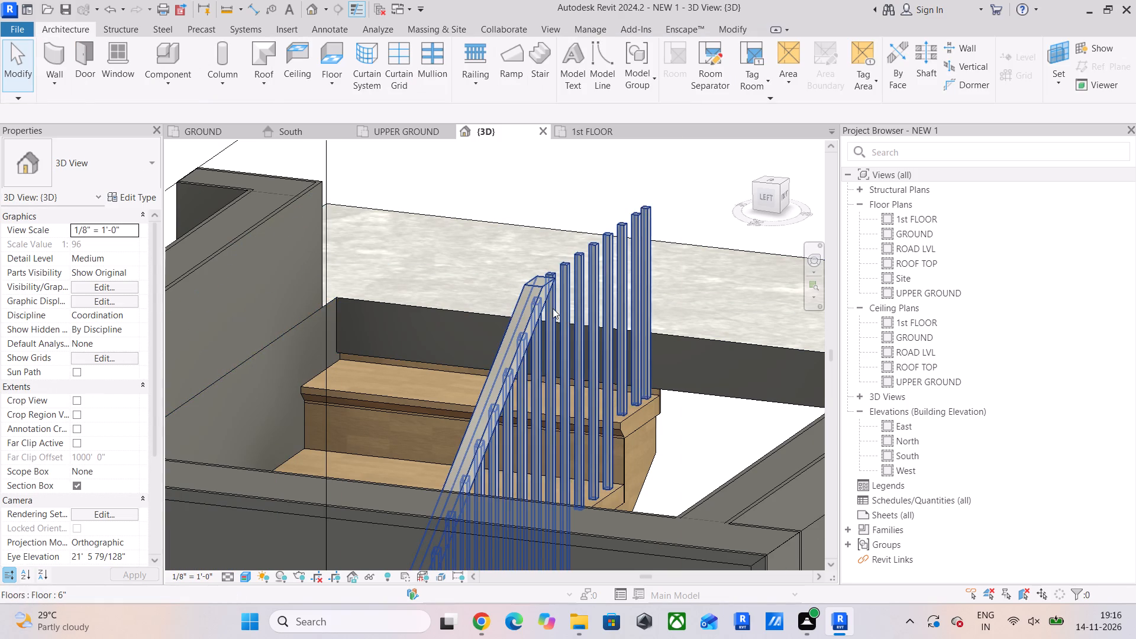
Change the stair's remaining railing to the Glass Panel - Bottom Fill type.
click(553, 308)
click(111, 172)
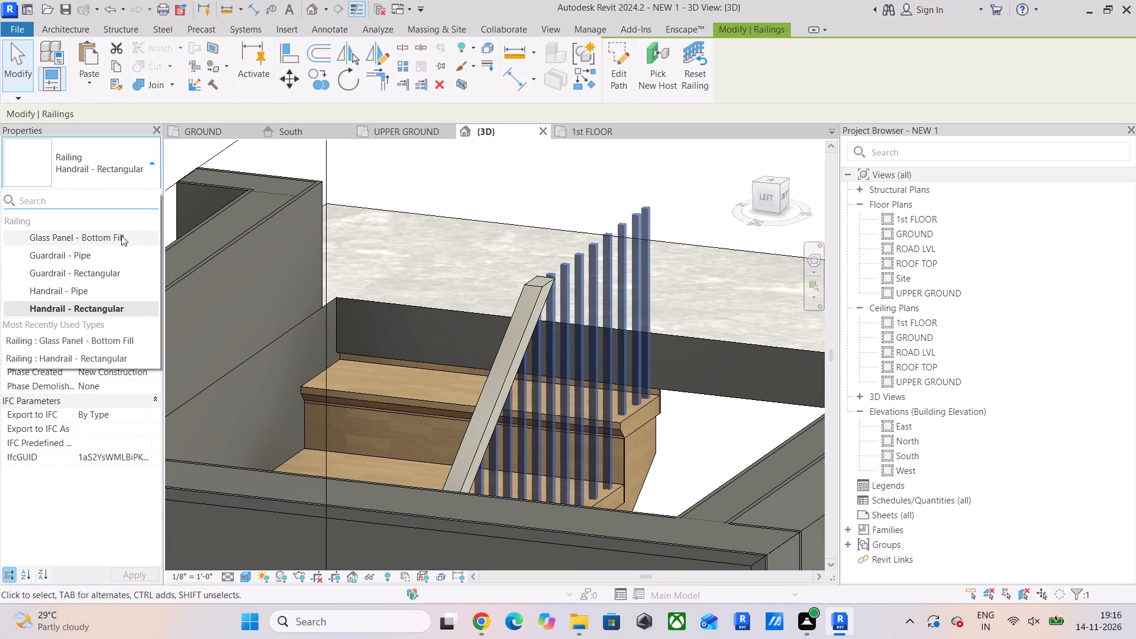
click(121, 235)
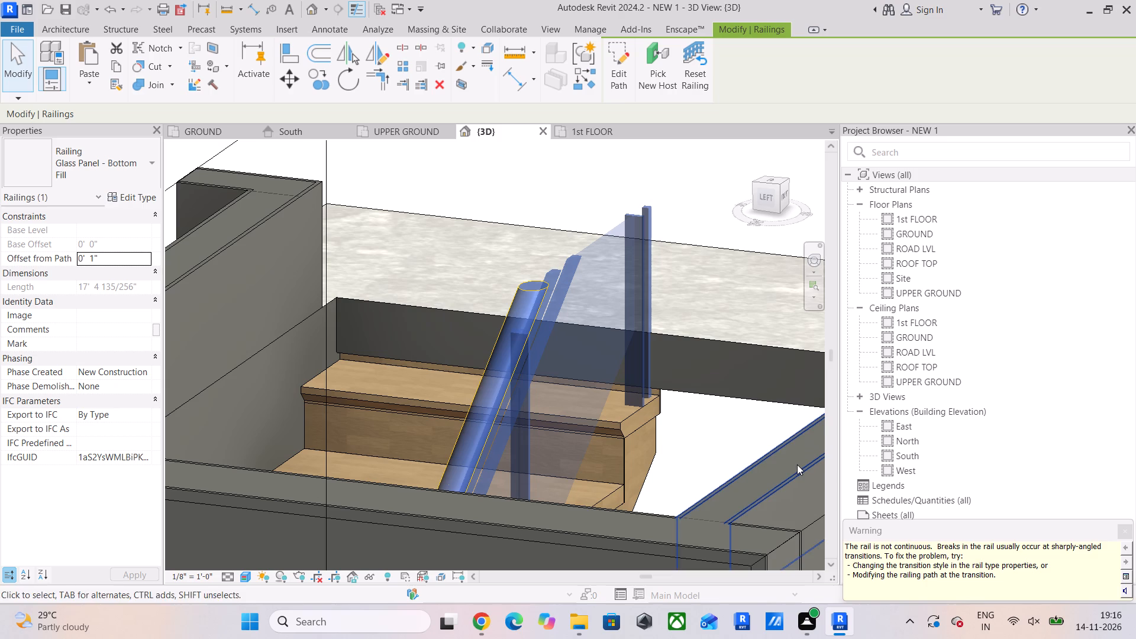
click(1121, 529)
Duplicate the glass railing's type, keeping the suggested name.
scroll(714, 395, down, 6)
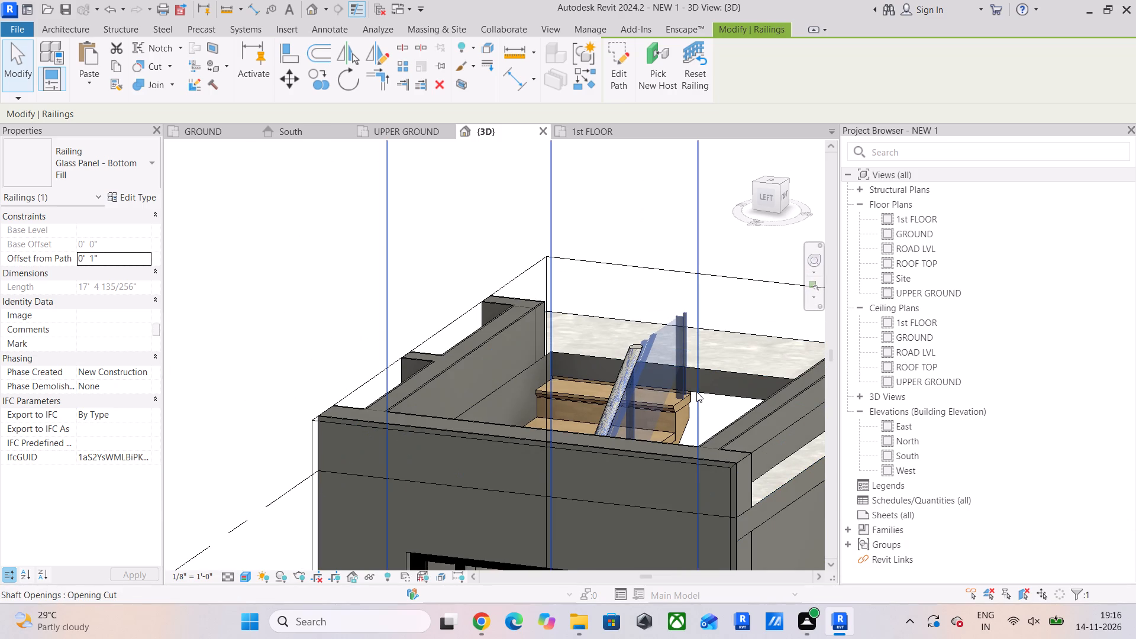
shift+middle_drag(698, 387, 664, 414)
scroll(604, 383, up, 4)
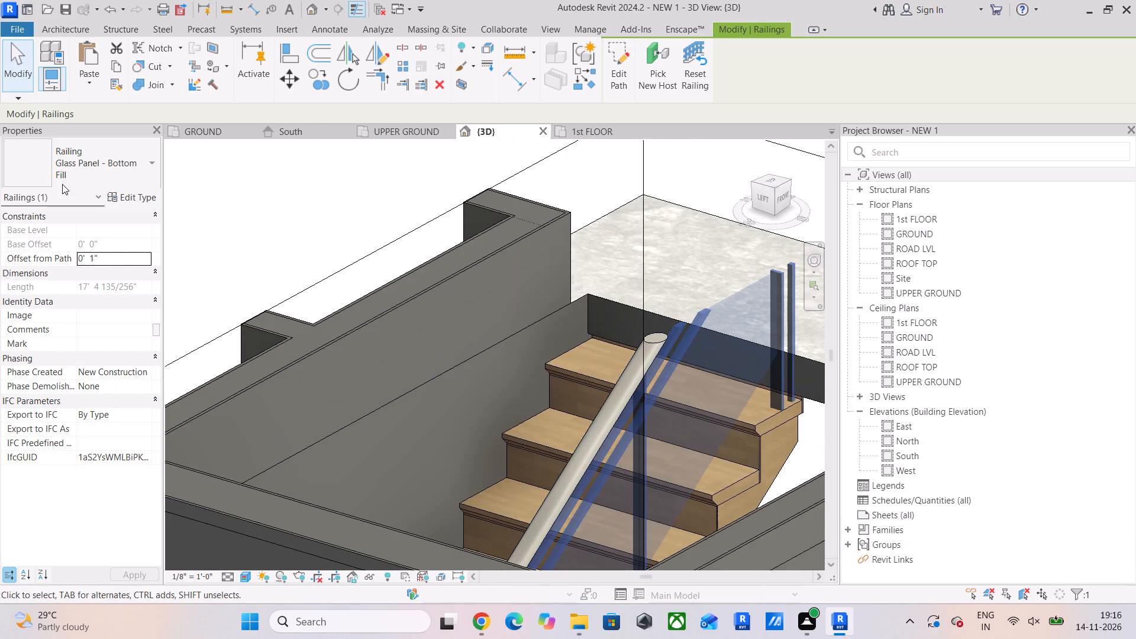
click(113, 195)
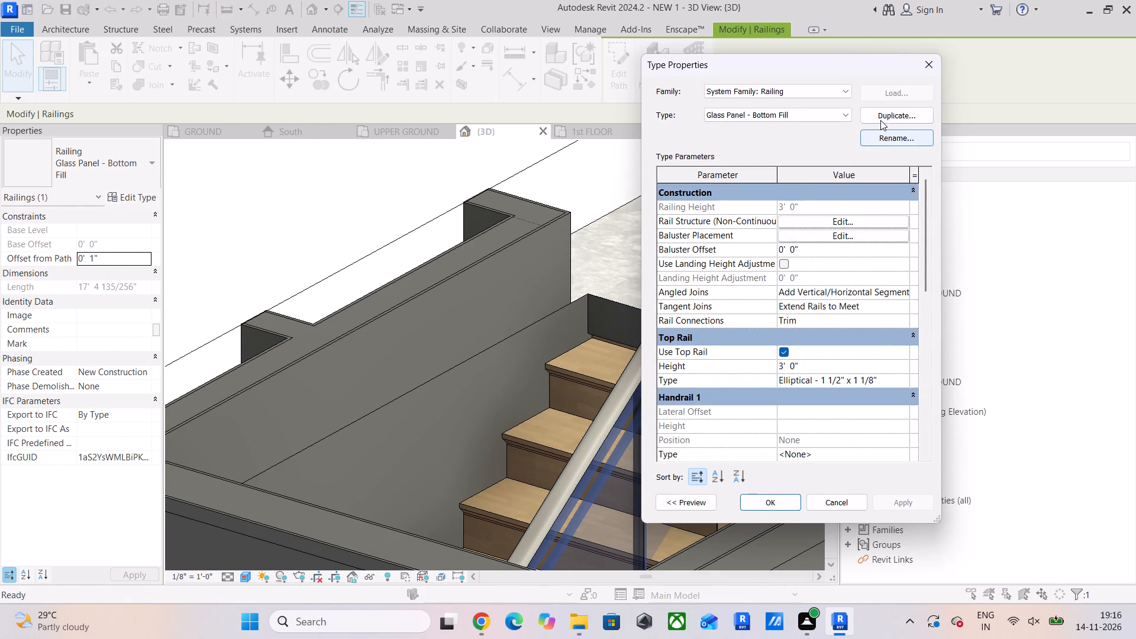
click(880, 120)
click(797, 323)
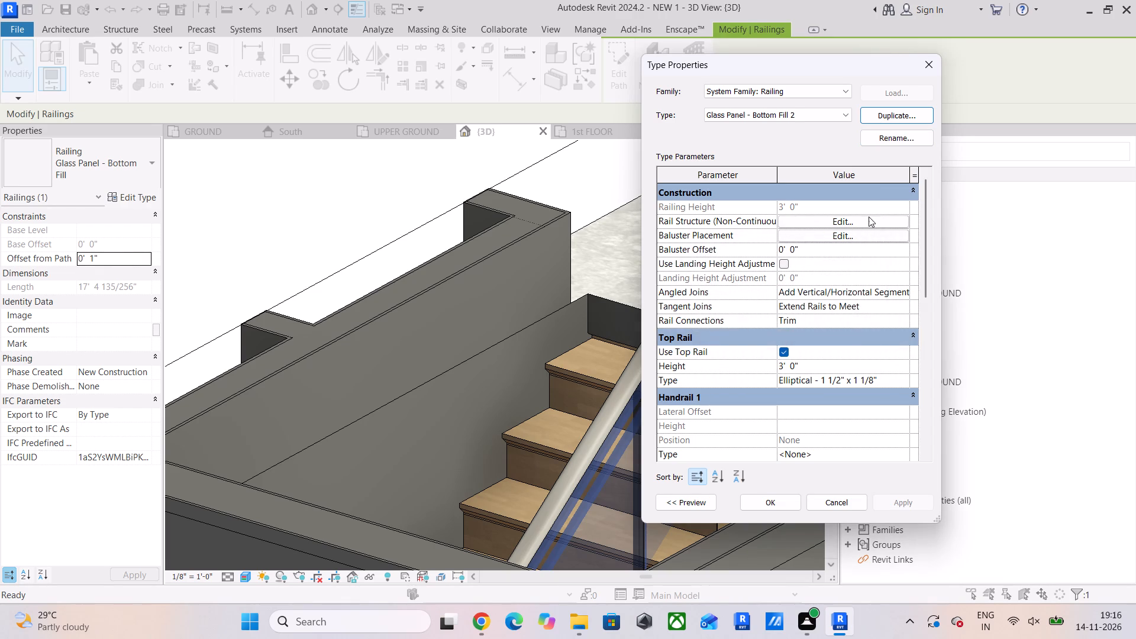
Assign the 0 BLCK material to the railing's Elliptical - 1 1/2" x 1 1/8" top rail type.
click(899, 382)
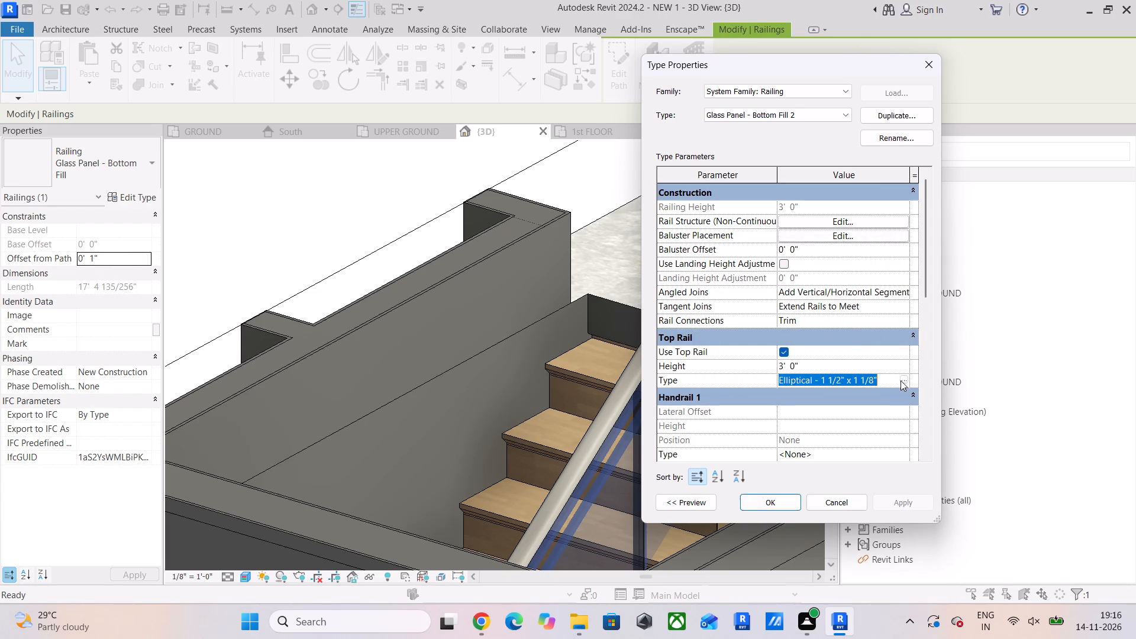
click(903, 379)
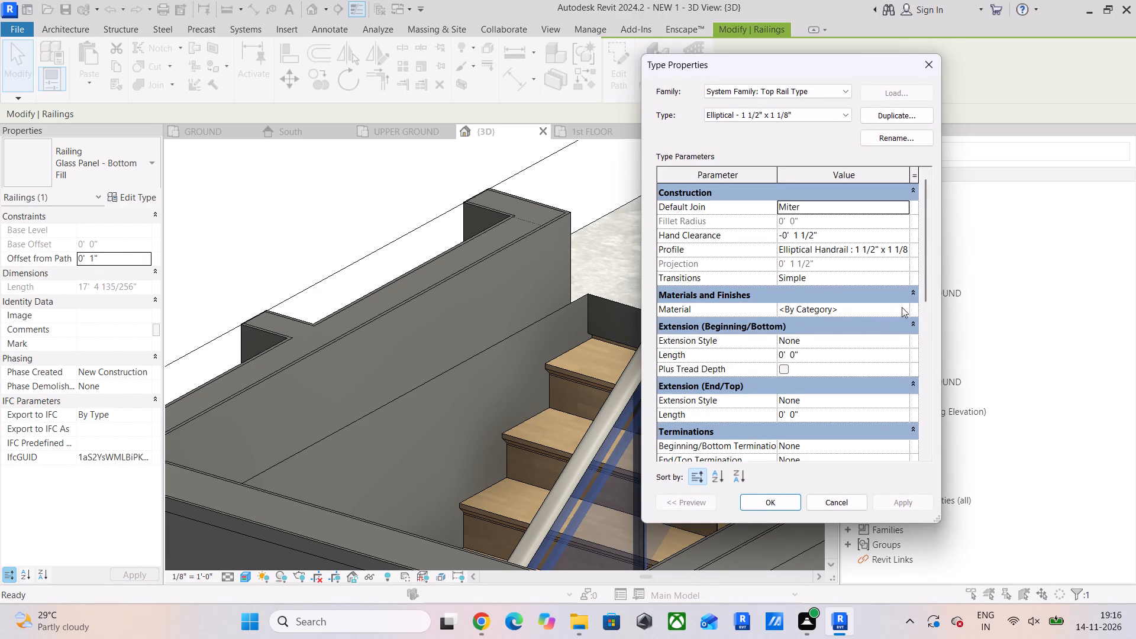
click(902, 306)
scroll(102, 346, down, 6)
click(85, 380)
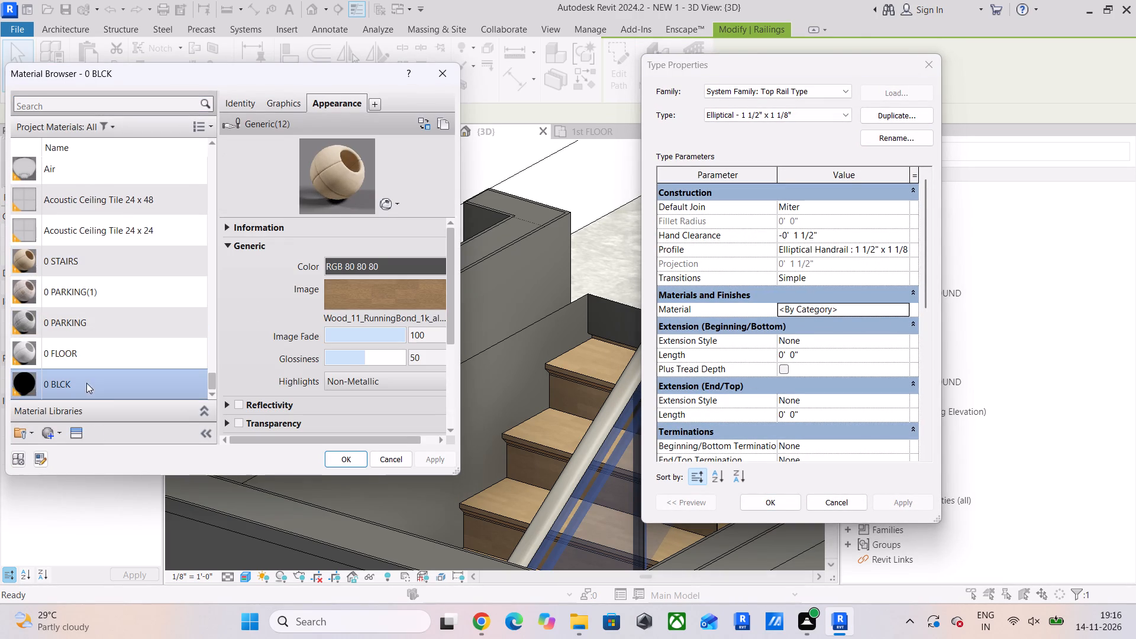
click(363, 456)
Review the top rail type's extension, profile, default join and transition options.
scroll(792, 369, down, 3)
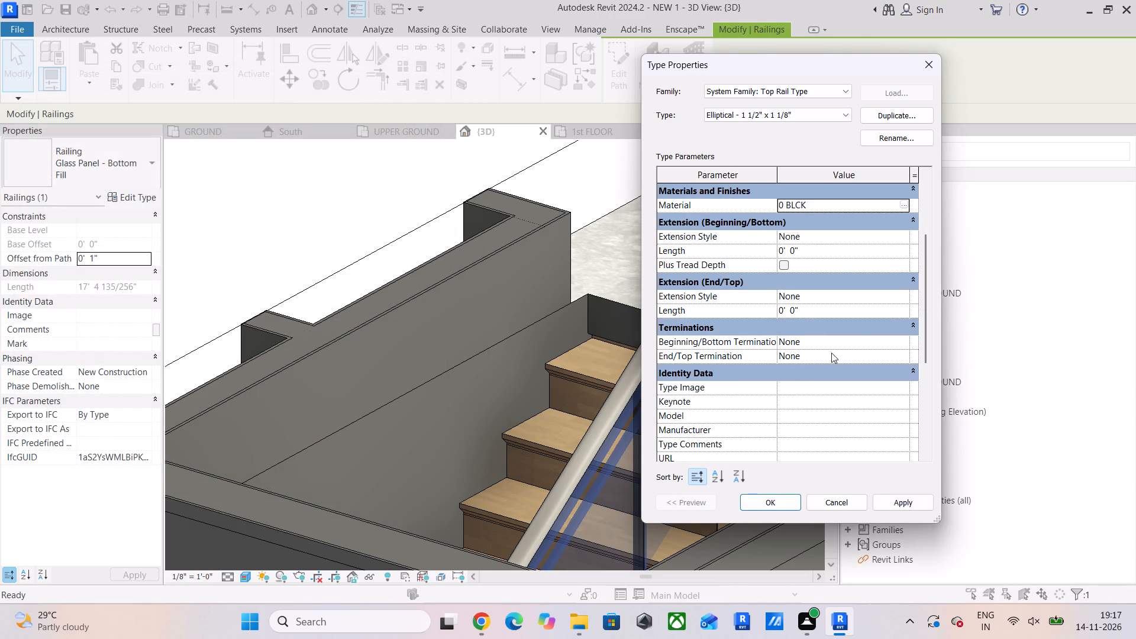
click(902, 297)
click(902, 297)
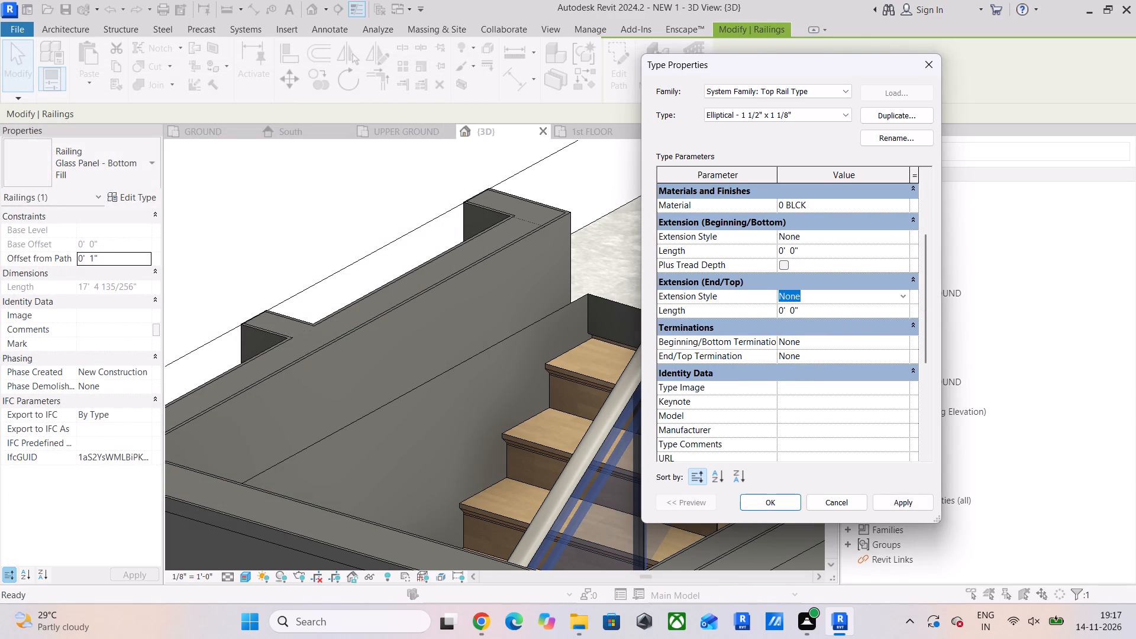
scroll(833, 299, up, 3)
scroll(863, 379, up, 5)
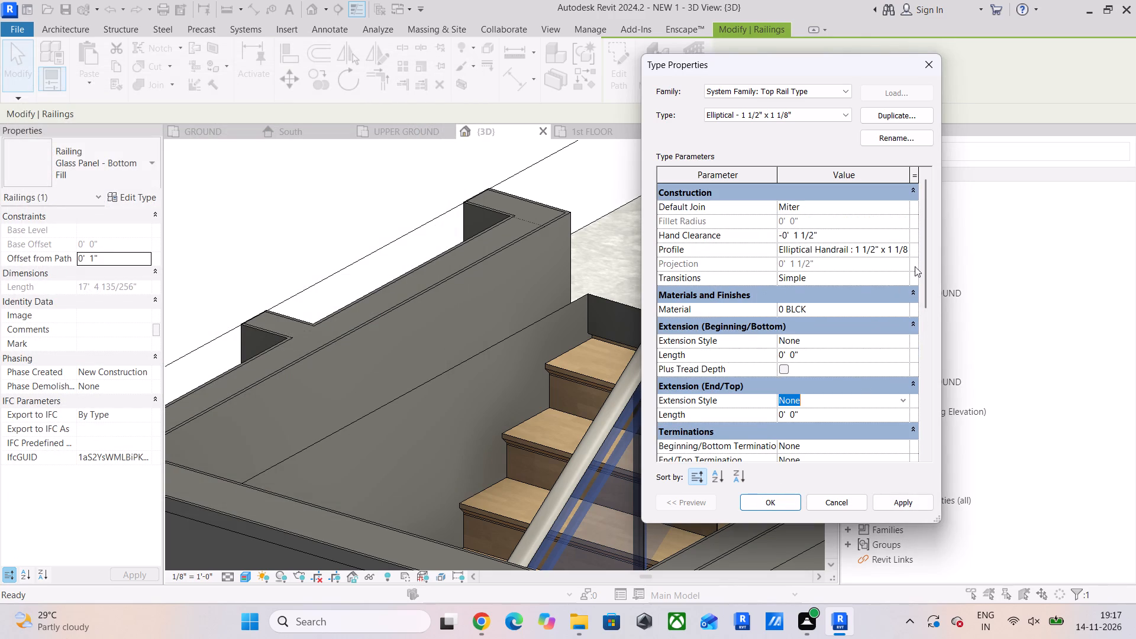
click(909, 251)
click(900, 248)
click(900, 248)
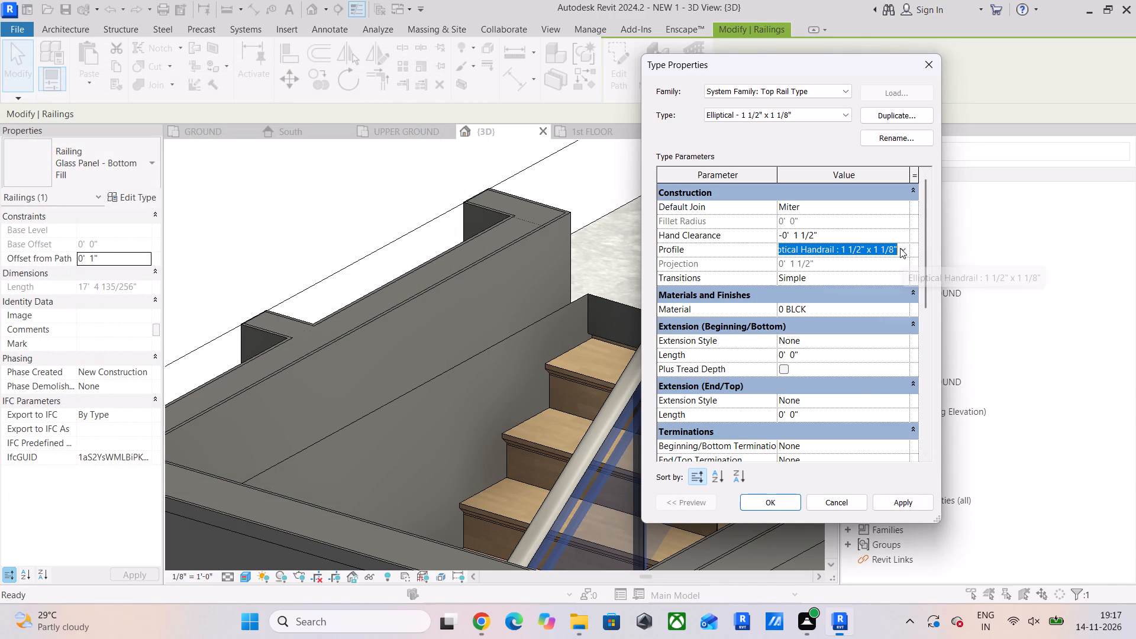
click(901, 208)
click(901, 208)
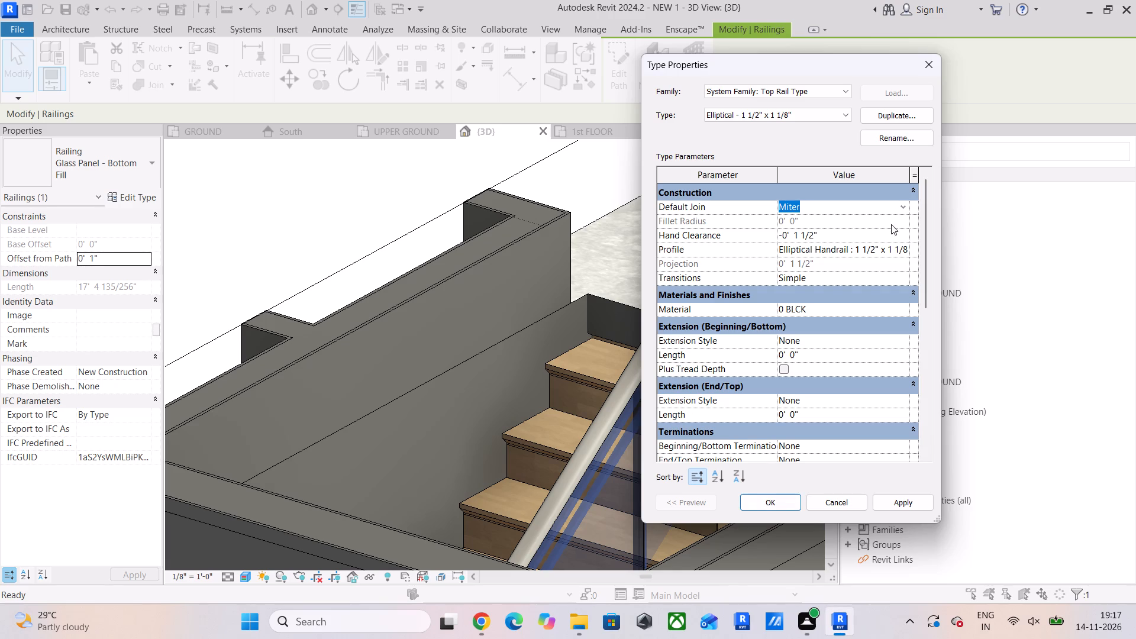
click(902, 276)
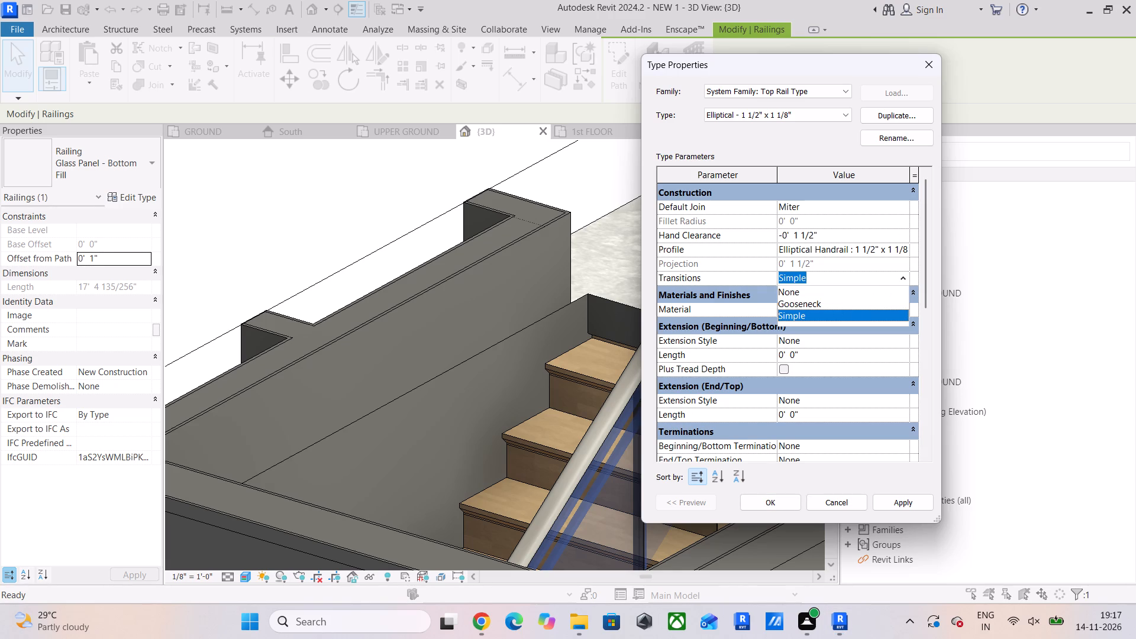
click(905, 276)
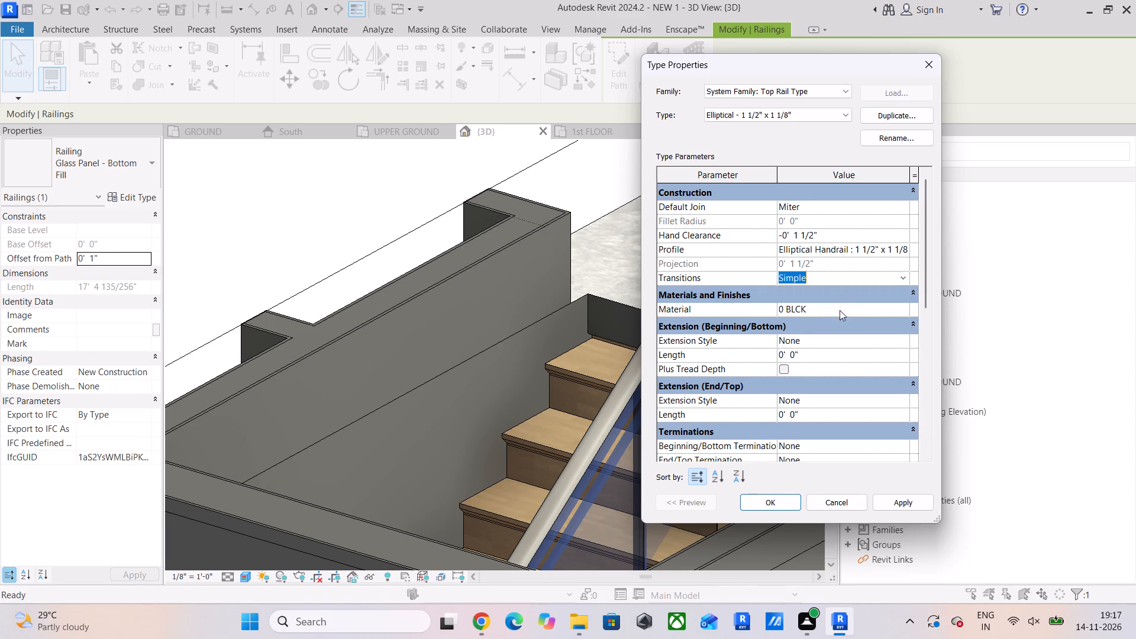
scroll(840, 317, down, 4)
scroll(835, 398, down, 6)
scroll(847, 448, down, 4)
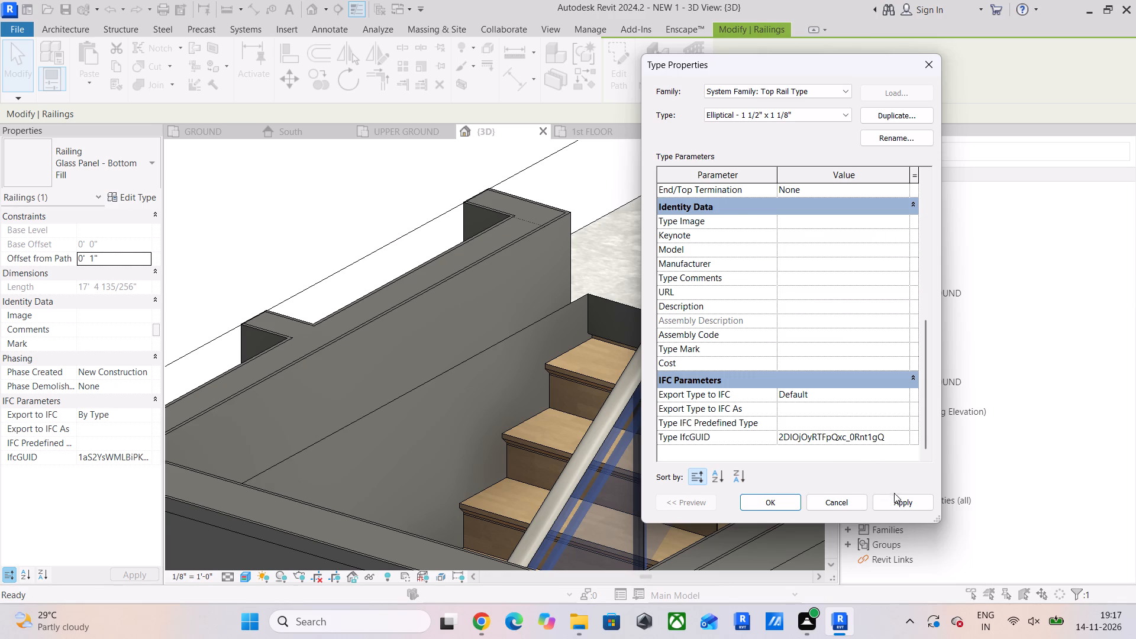
Apply the black top rail and the duplicated glass railing type to the stair railing.
drag(899, 504, 887, 505)
click(765, 492)
click(765, 502)
click(537, 406)
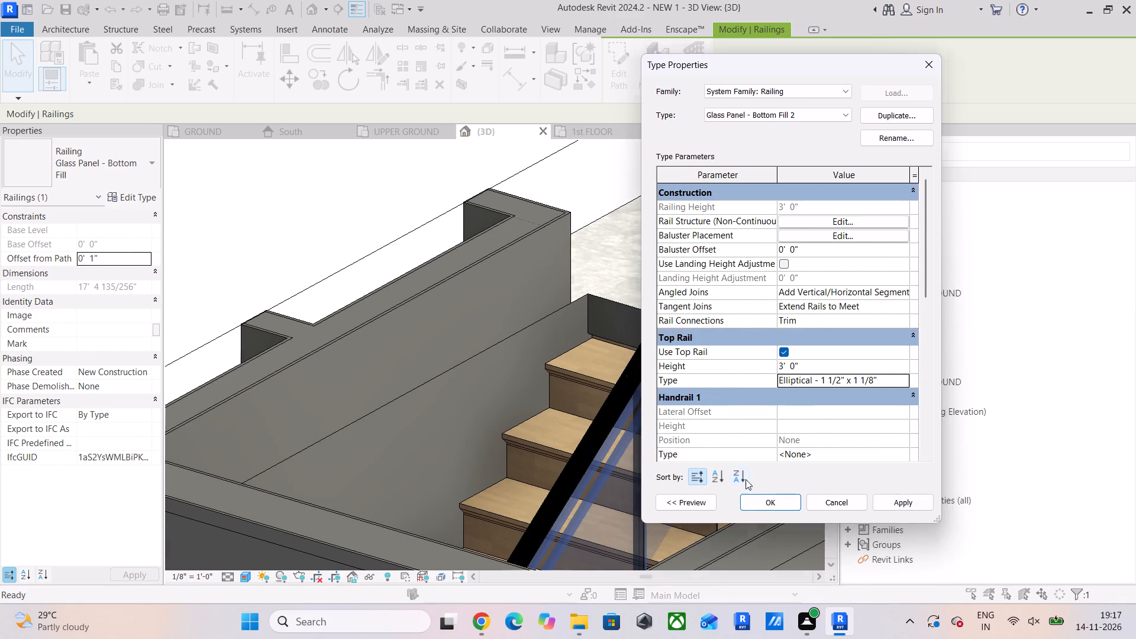
drag(887, 499, 872, 502)
click(786, 505)
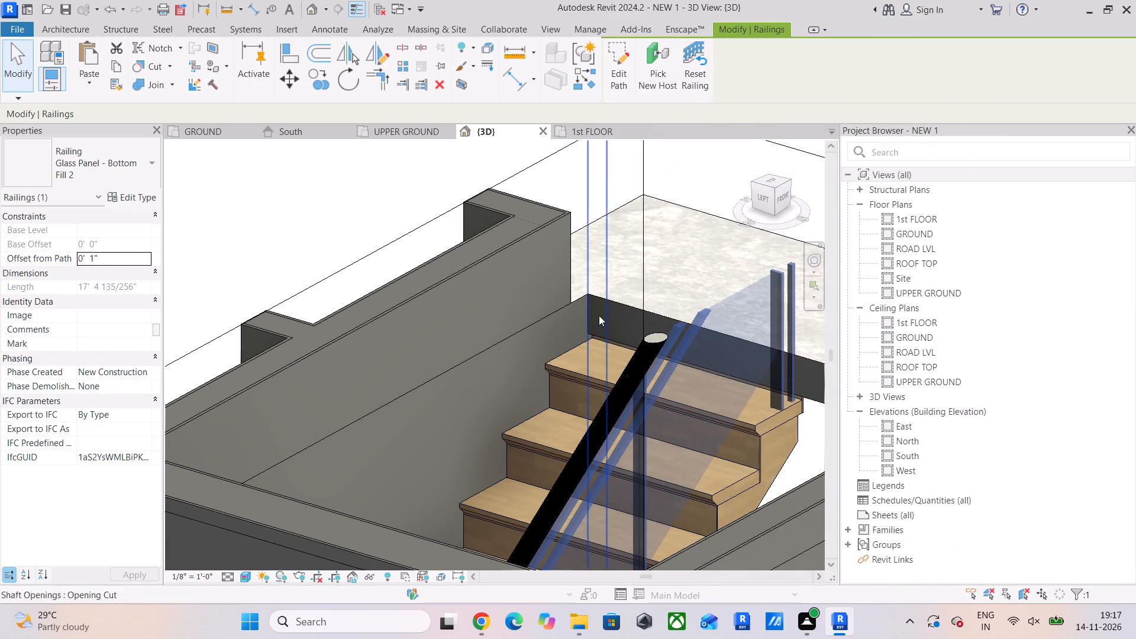
Inspect the stair and its glass railing in 3D from above and from the side, along both flights and the landing.
click(669, 259)
scroll(680, 264, down, 4)
middle_drag(684, 269, 669, 285)
scroll(670, 284, down, 5)
shift+middle_drag(714, 296, 524, 401)
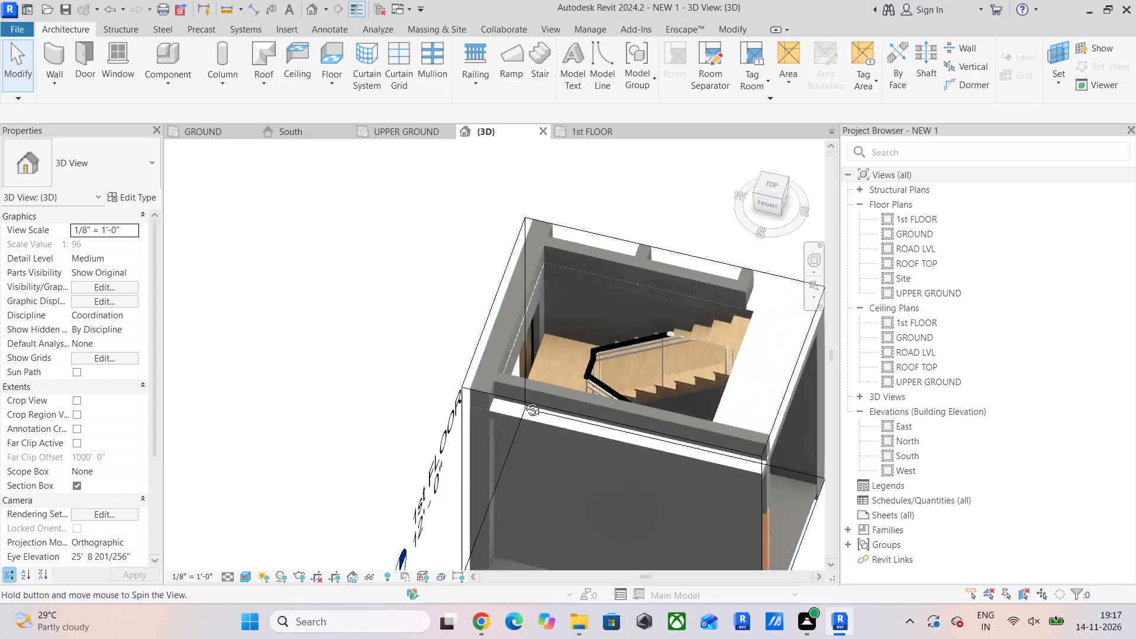
shift+middle_drag(524, 401, 392, 388)
scroll(756, 281, up, 6)
shift+middle_drag(619, 337, 748, 335)
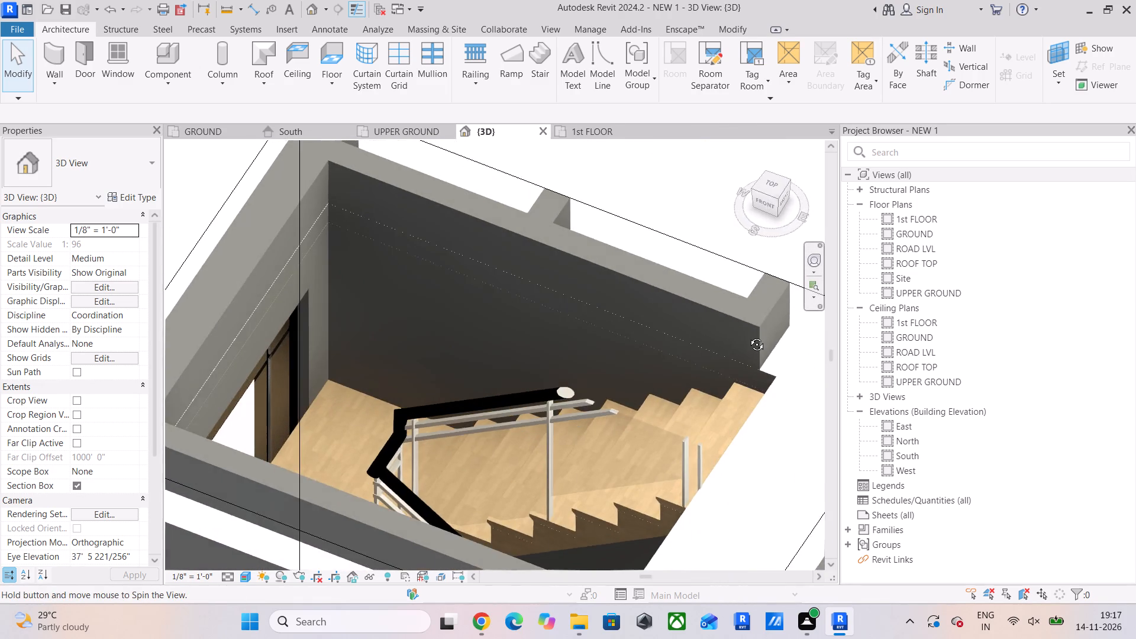
shift+middle_drag(748, 335, 591, 344)
scroll(599, 337, down, 5)
middle_drag(646, 338, 686, 157)
shift+scroll(683, 257, down, 1)
shift+middle_drag(683, 257, 683, 199)
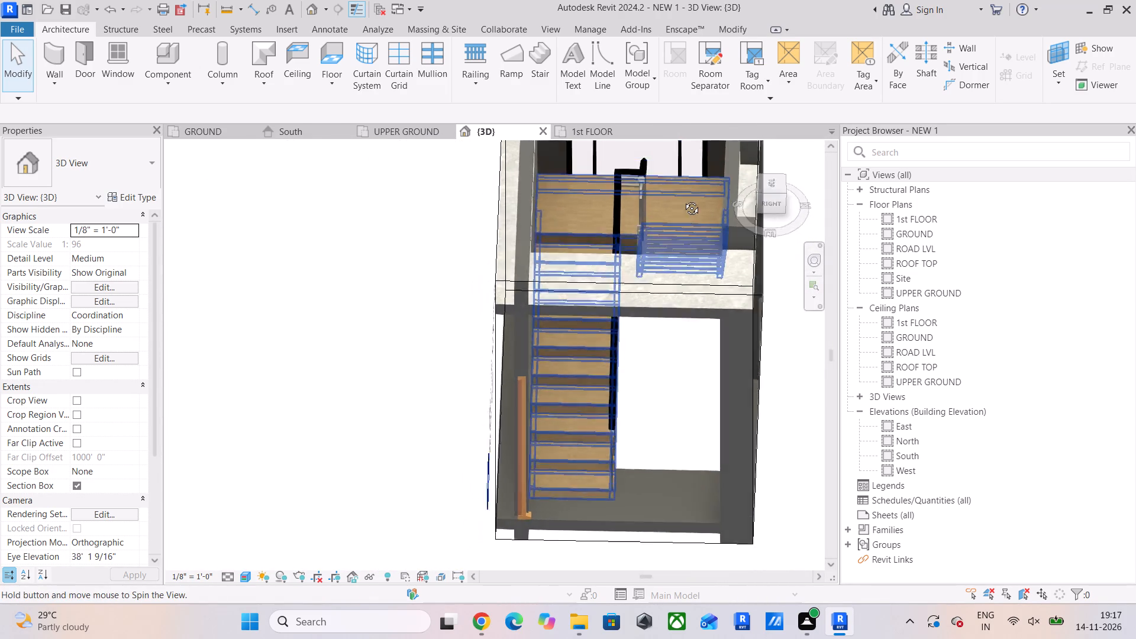
shift+middle_drag(683, 199, 625, 94)
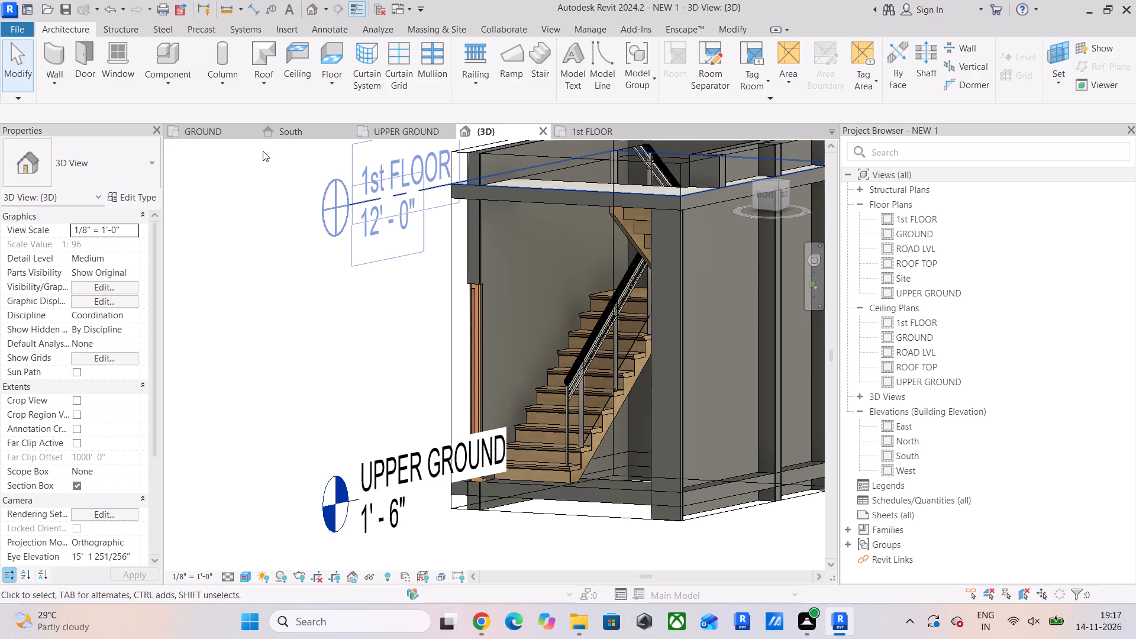
Turn off the 3D view's section box to show the whole house.
click(80, 485)
scroll(330, 276, down, 2)
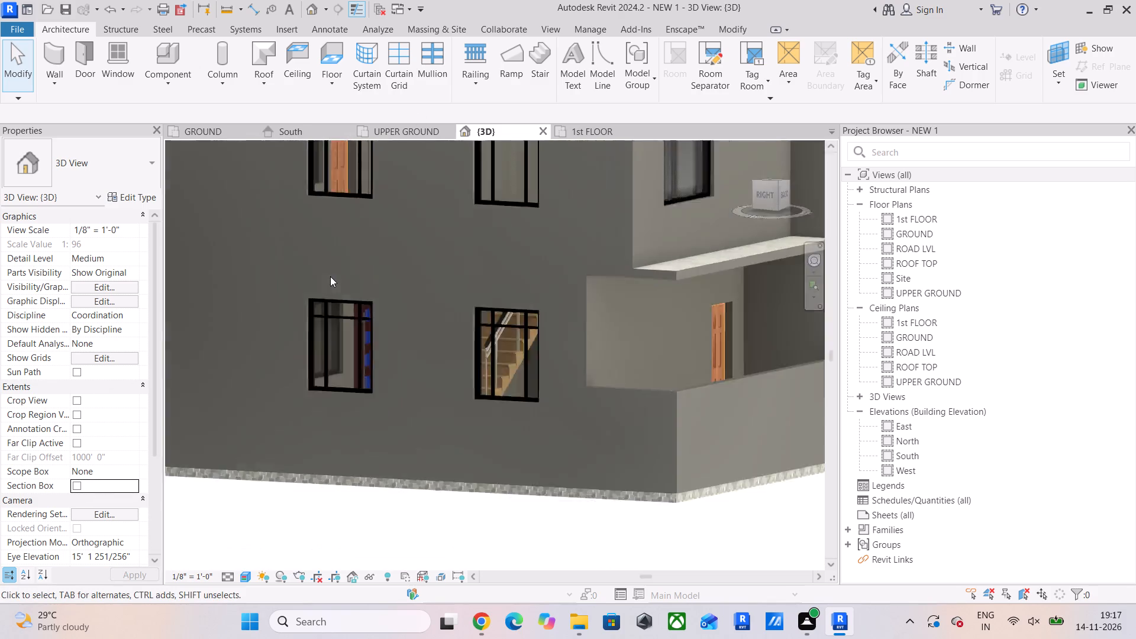
scroll(330, 276, down, 7)
middle_drag(493, 285, 643, 369)
In the UPPER GROUND plan, place a 2'6" Exterior single Door centred in the east wall of the small room north of the stair.
click(392, 131)
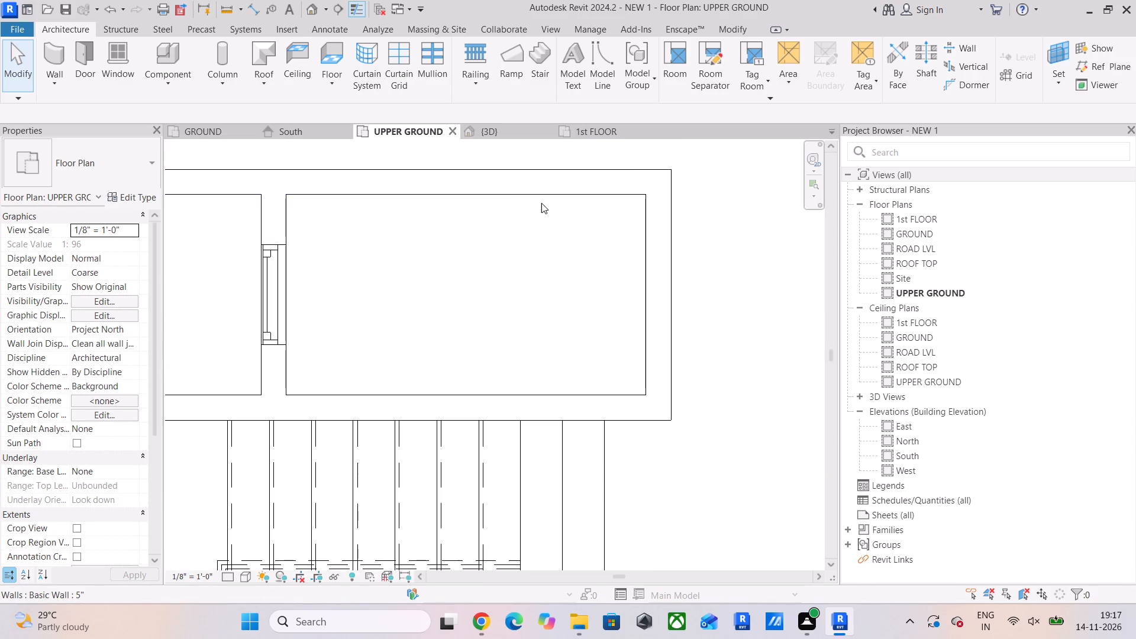
scroll(551, 224, down, 8)
middle_drag(563, 233, 496, 220)
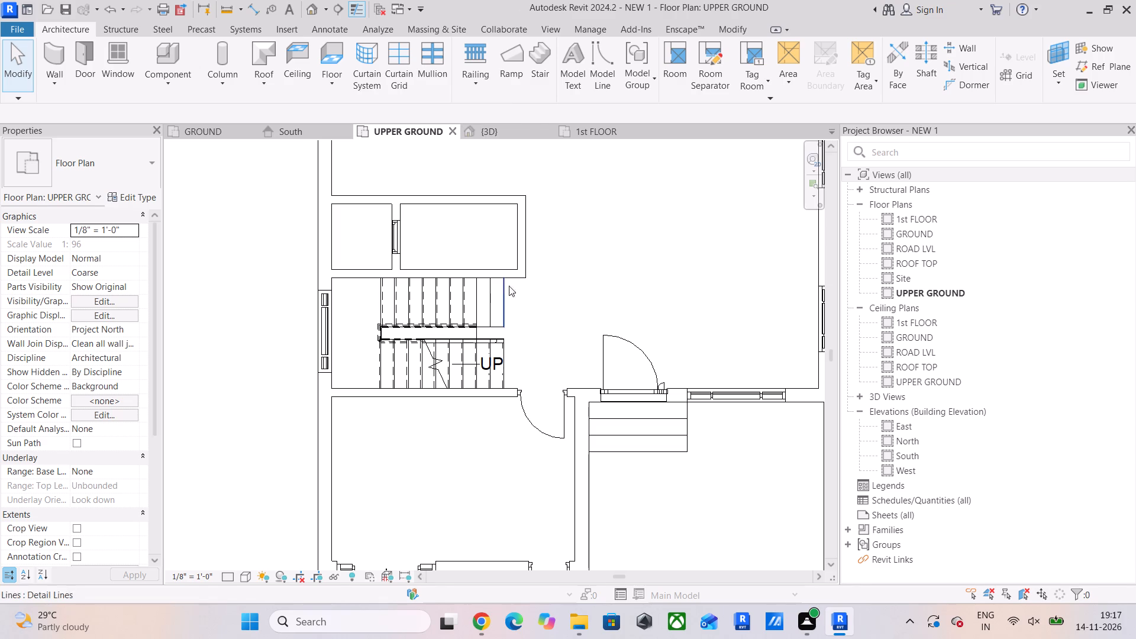
middle_drag(512, 257, 474, 315)
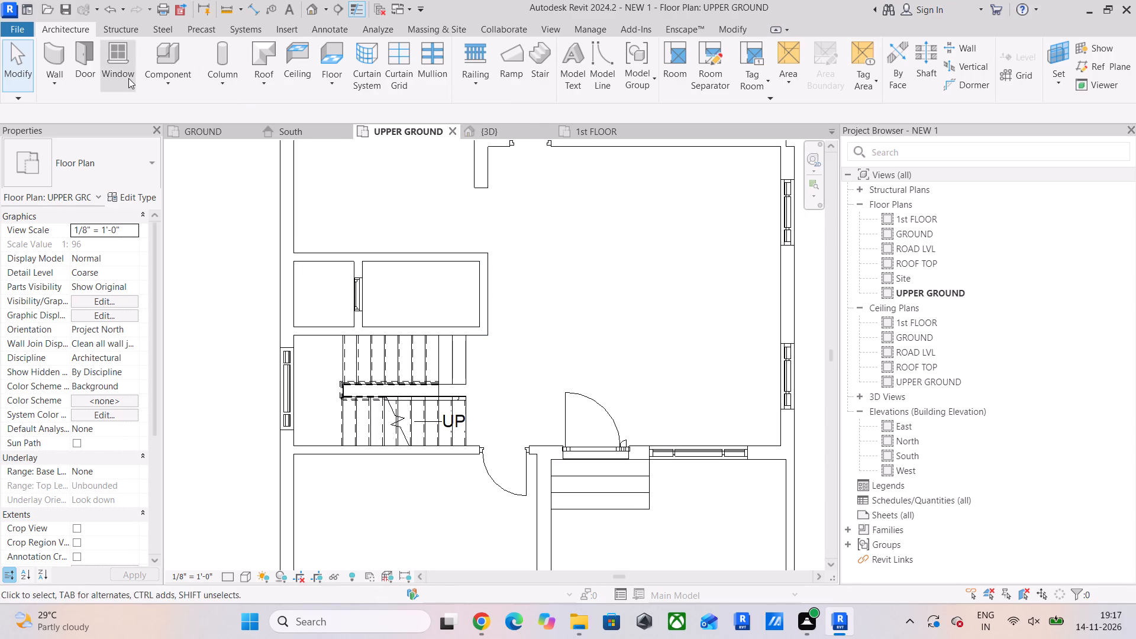
click(72, 66)
click(98, 178)
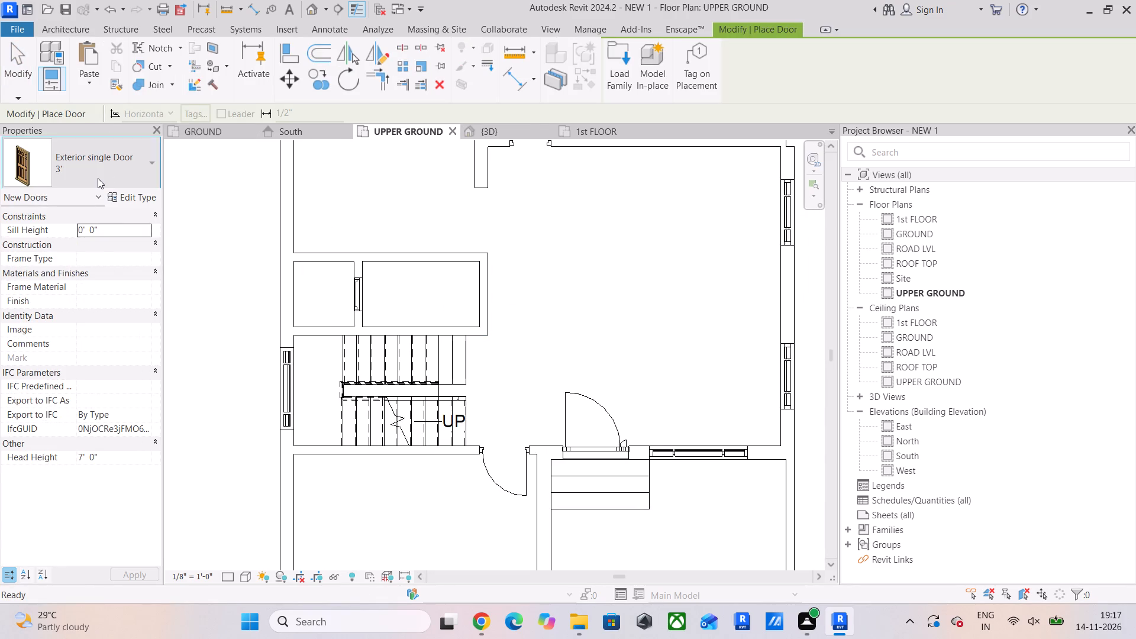
click(80, 264)
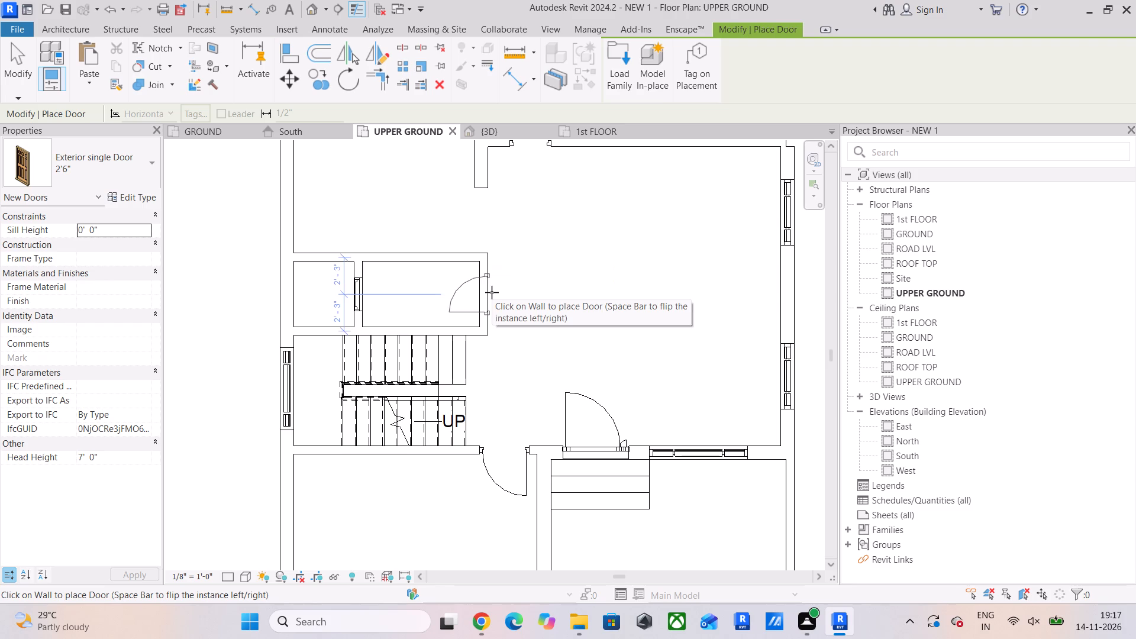
click(492, 292)
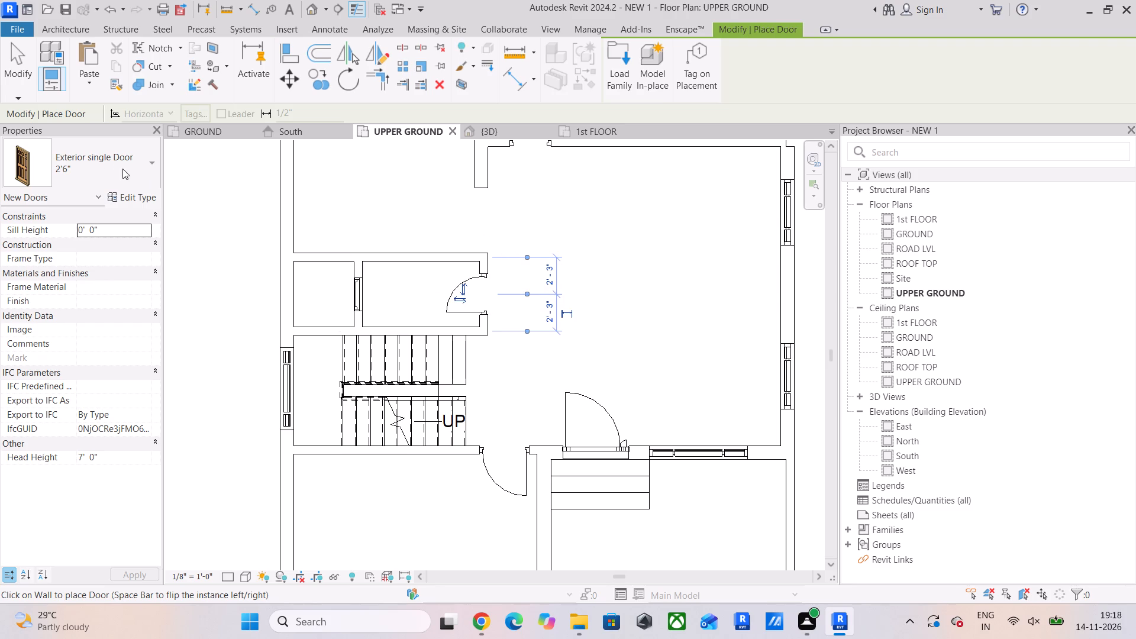
click(16, 56)
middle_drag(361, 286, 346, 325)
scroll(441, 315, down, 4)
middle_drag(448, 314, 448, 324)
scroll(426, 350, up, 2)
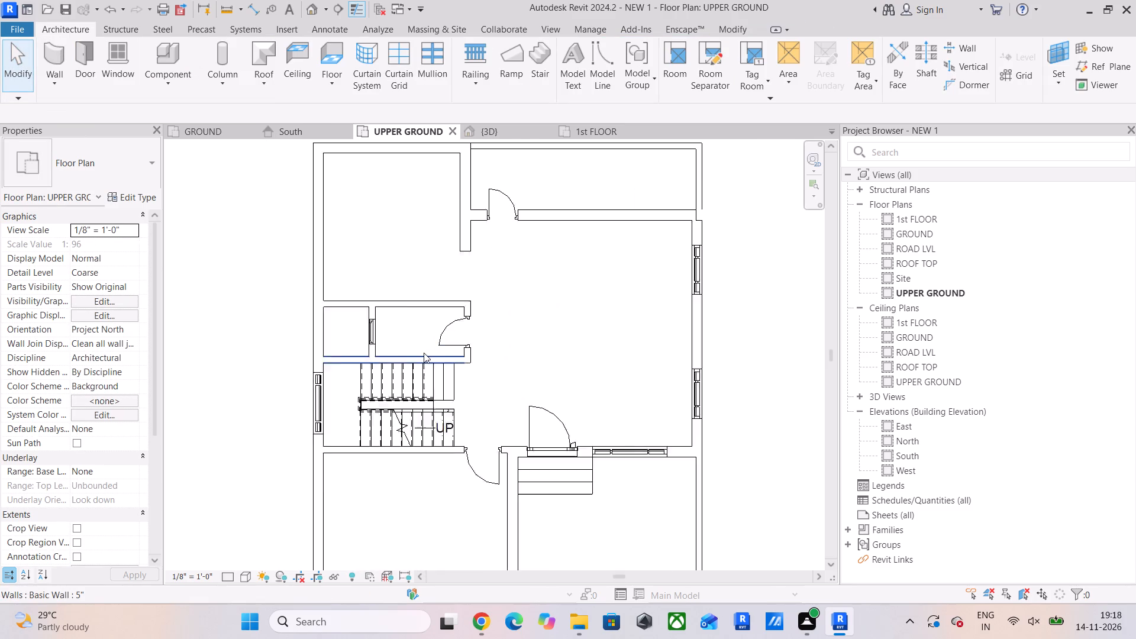
Undo the small room's east-wall door and instead place a 2'6" Exterior single Door near the east end of its south wall, swinging inward.
scroll(424, 353, up, 2)
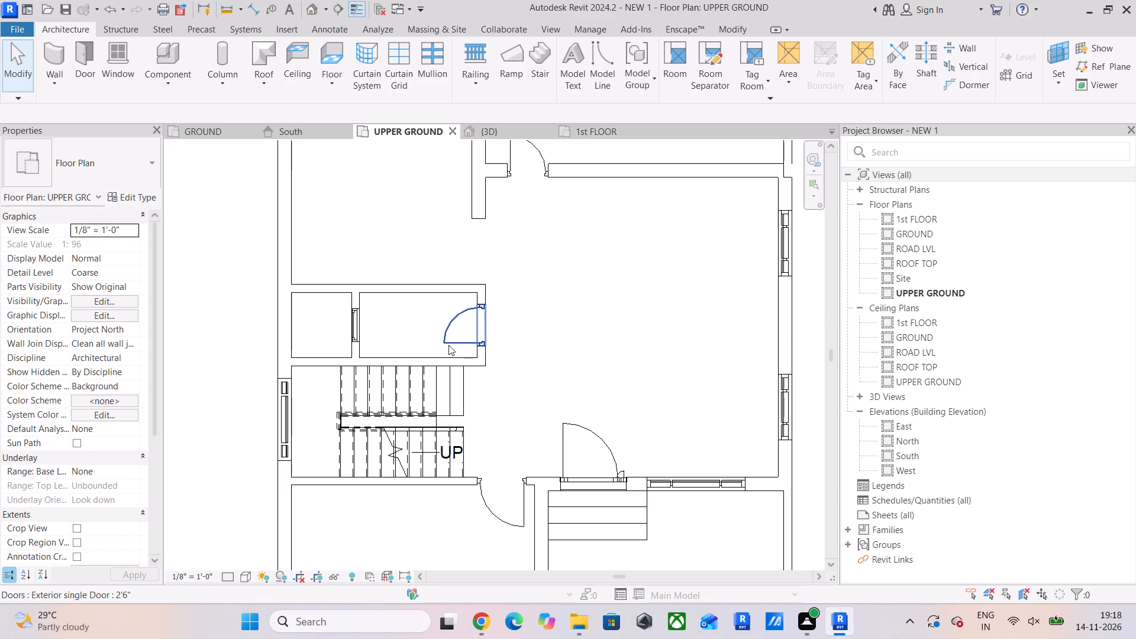
key(ctrl+z)
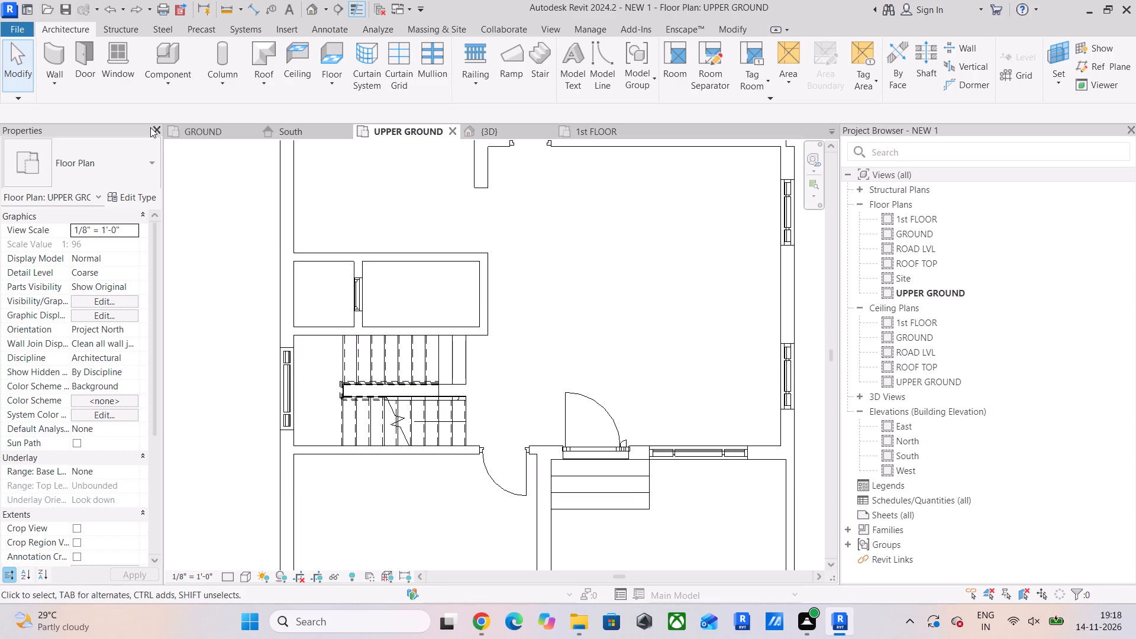
click(82, 51)
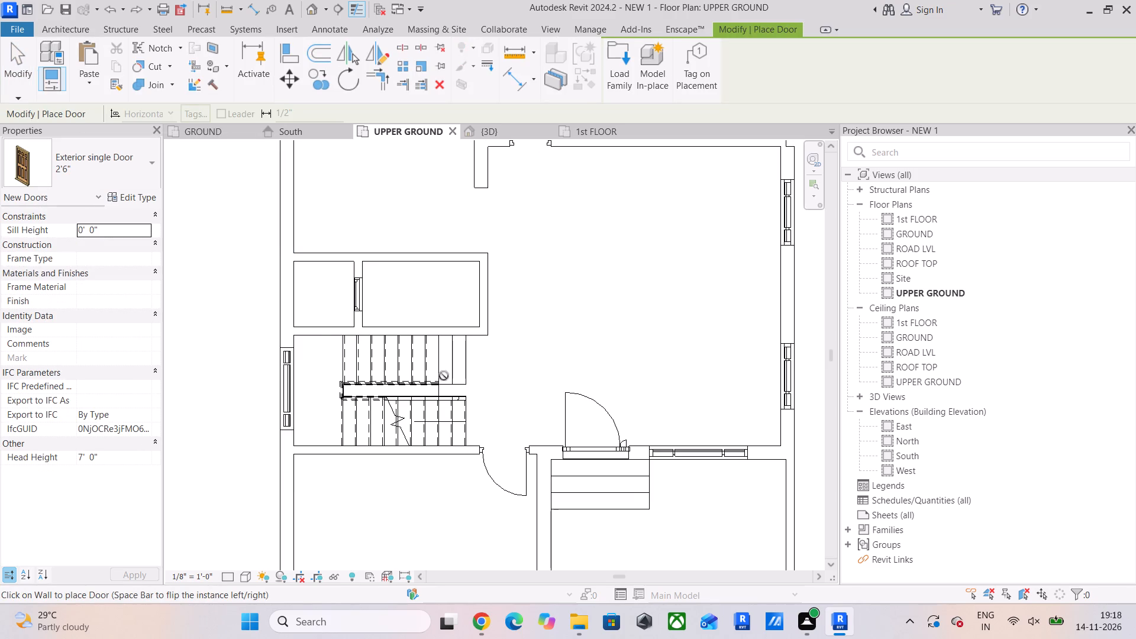
key(space)
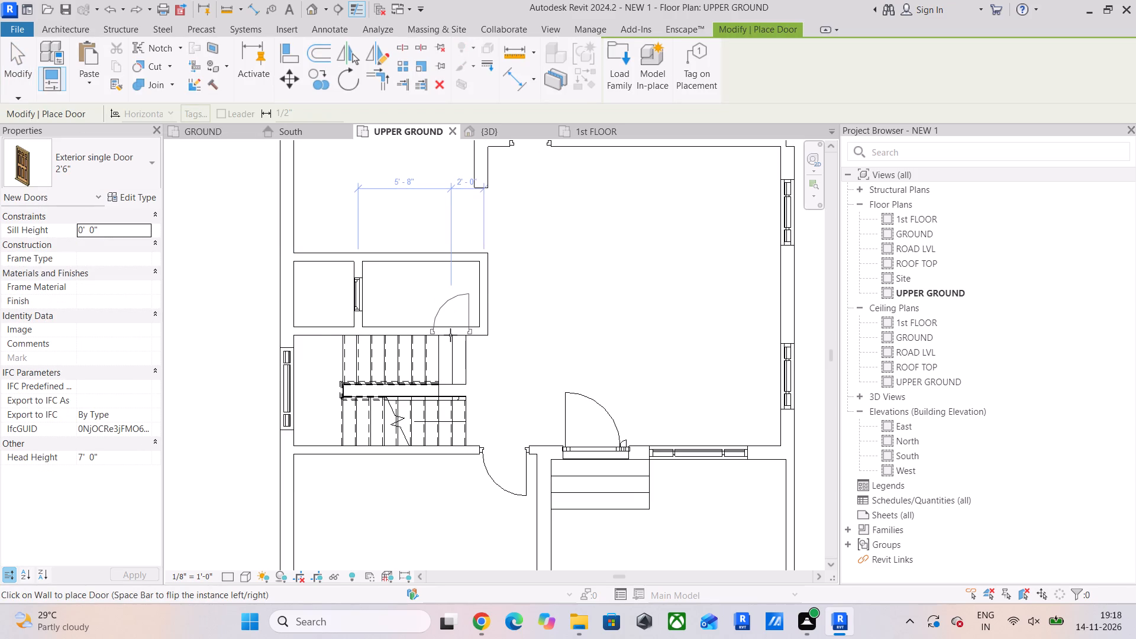
click(451, 334)
key(Escape)
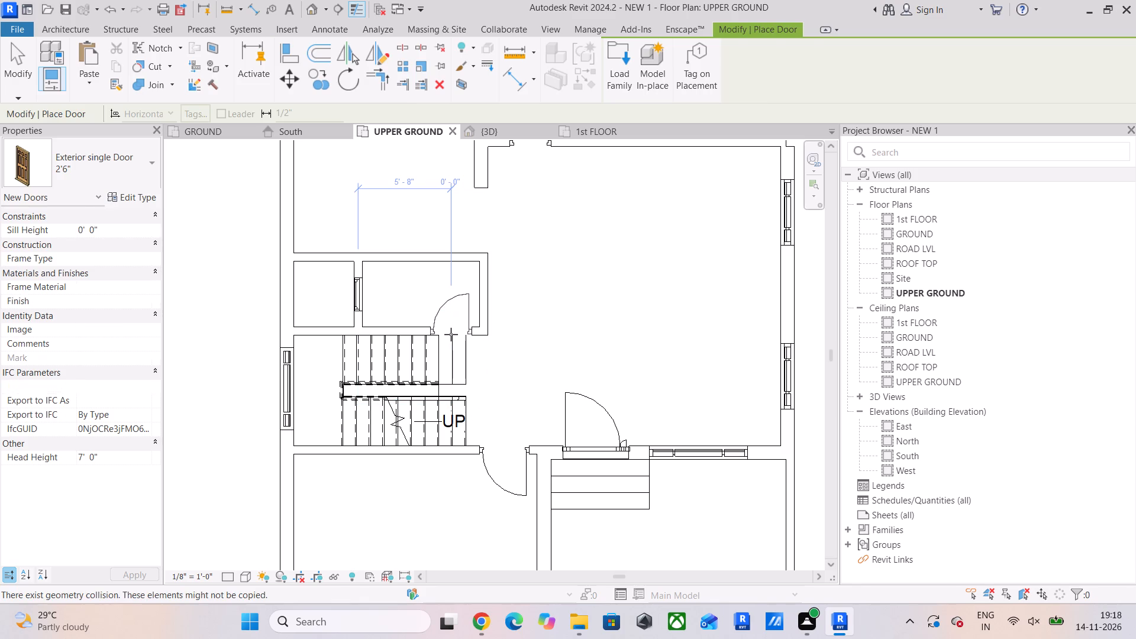
key(Escape)
key(Escape)
key(Escape)
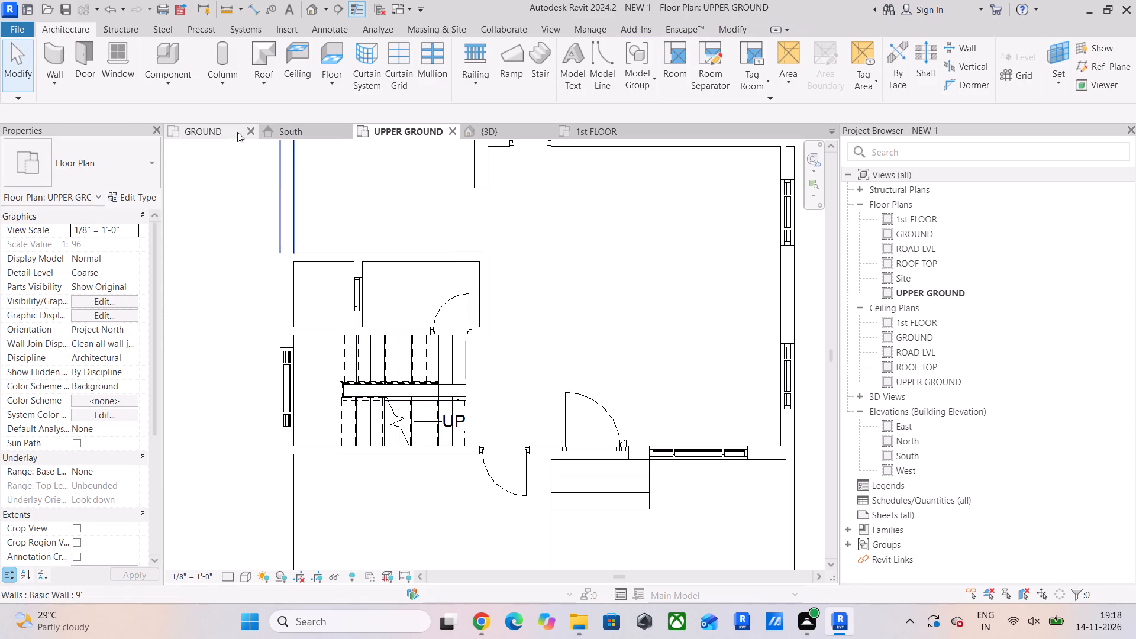
Start a 6" floor and, in the ROAD LVL plan, sketch a rectangular boundary about 83' by 14' from the house's southwest corner.
scroll(504, 182, down, 4)
middle_drag(519, 218, 489, 256)
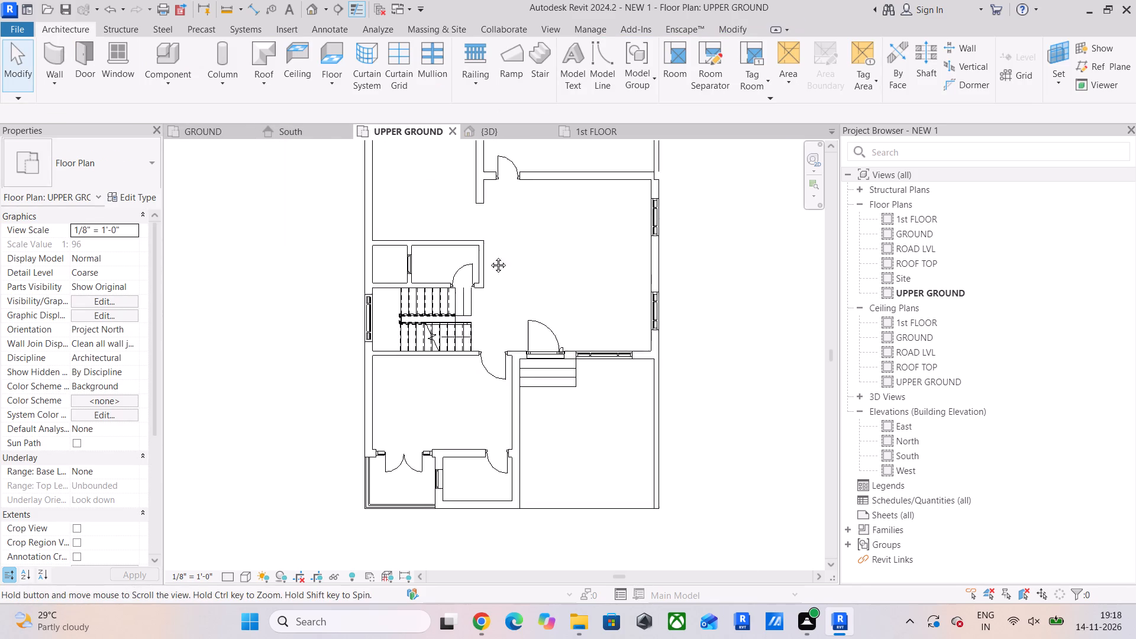
middle_drag(489, 256, 469, 301)
scroll(466, 316, down, 3)
middle_drag(441, 360, 424, 273)
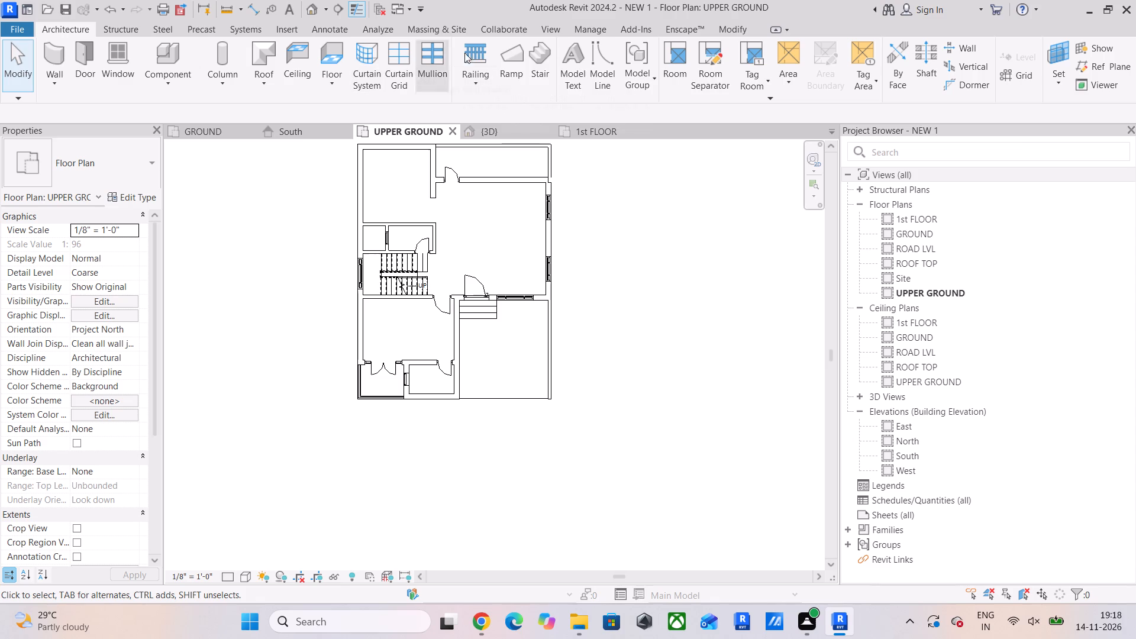
click(322, 73)
click(363, 117)
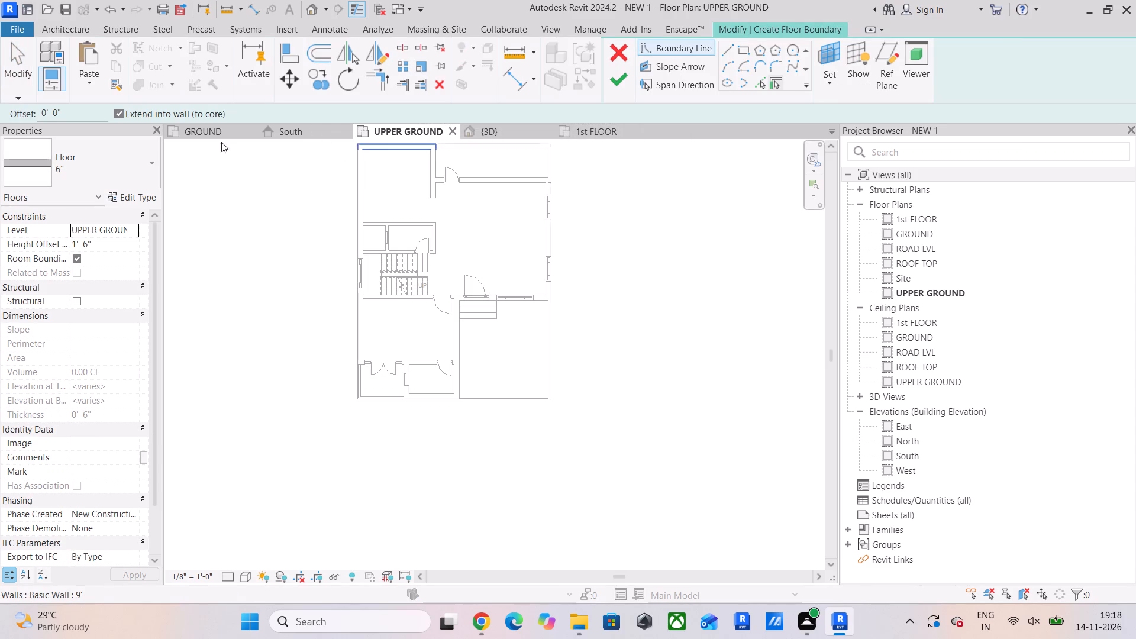
double_click(921, 247)
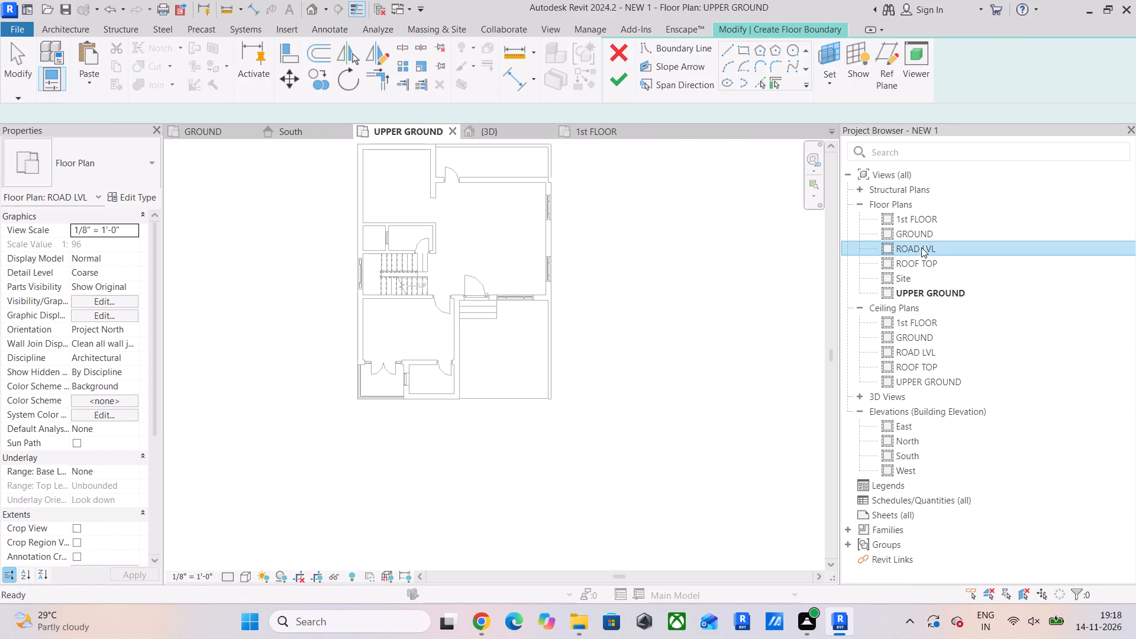
scroll(404, 414, up, 4)
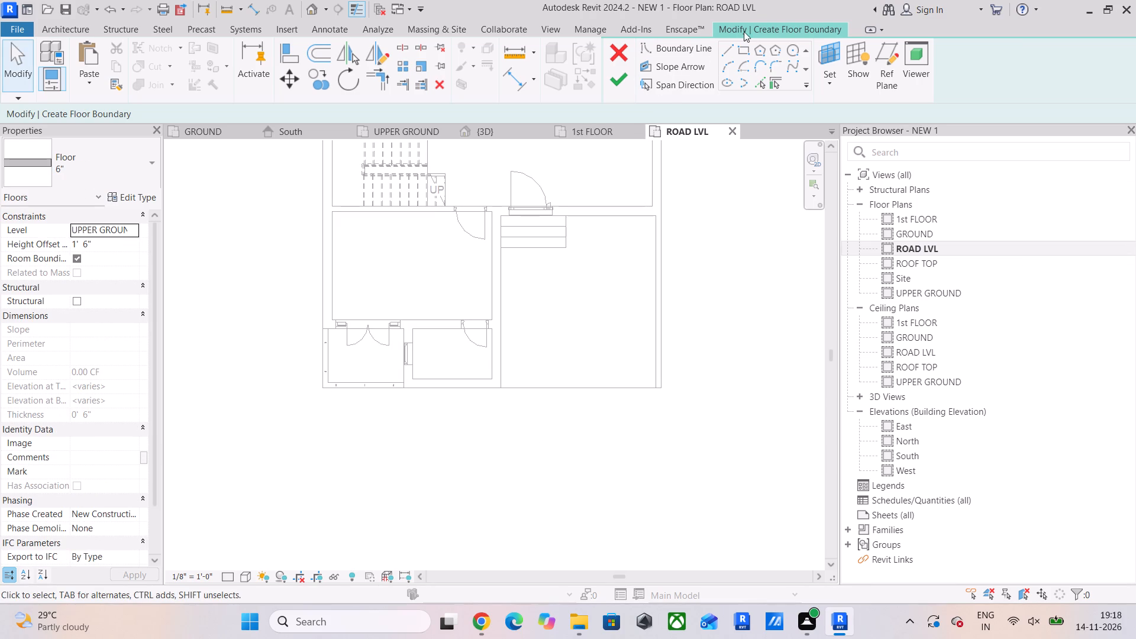
click(752, 49)
click(748, 50)
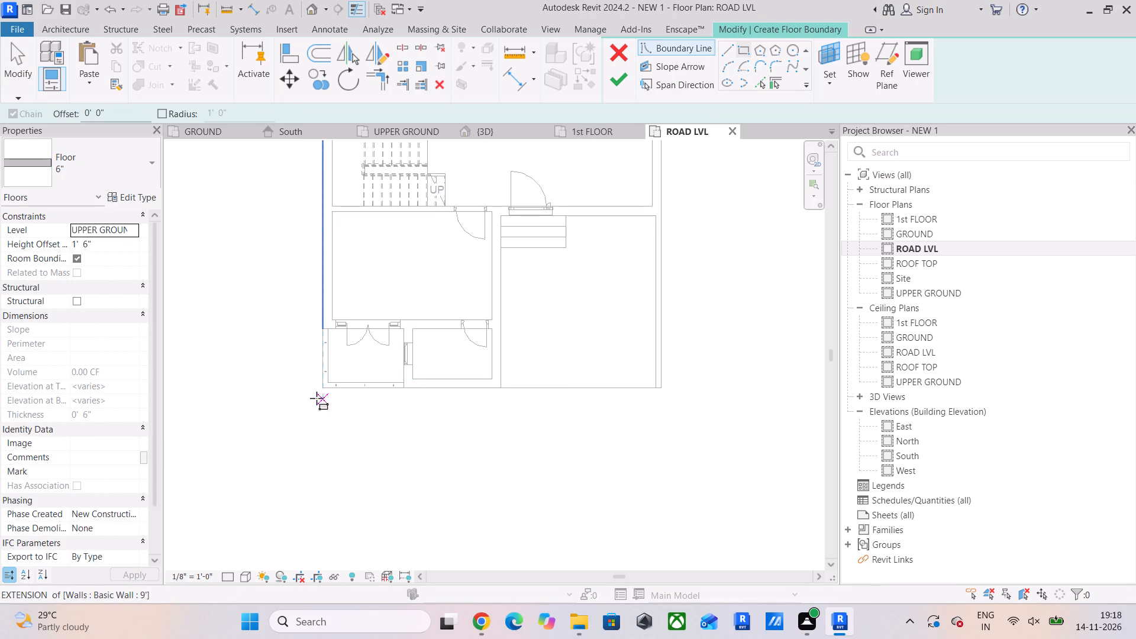
click(320, 392)
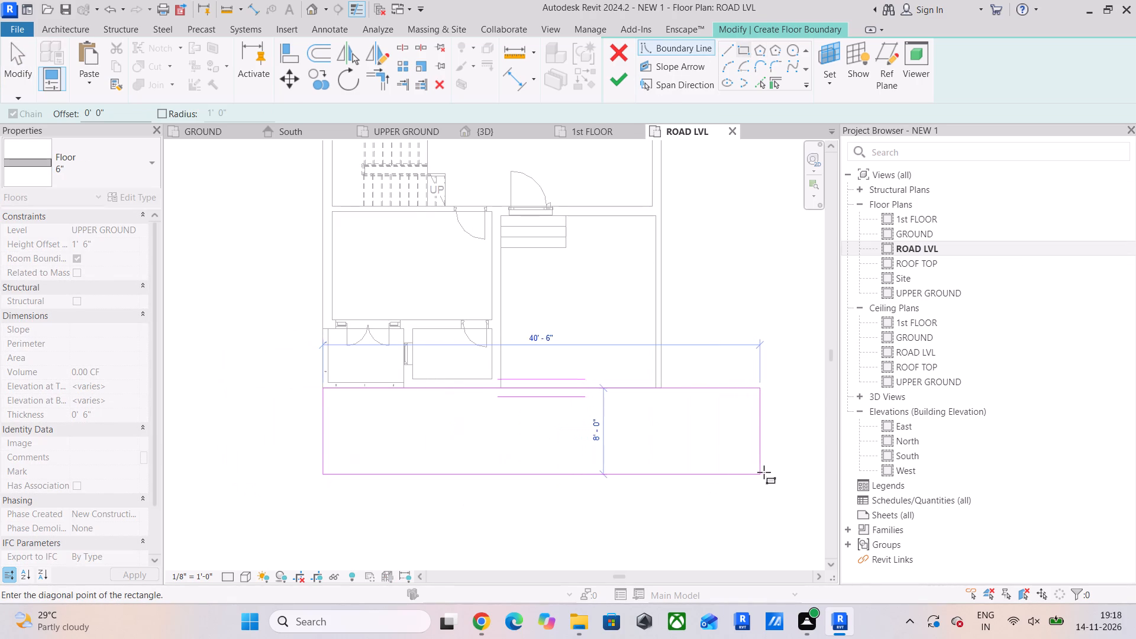
scroll(767, 470, down, 5)
middle_drag(768, 469, 556, 475)
middle_drag(556, 475, 647, 379)
scroll(732, 374, down, 3)
middle_drag(732, 376, 547, 387)
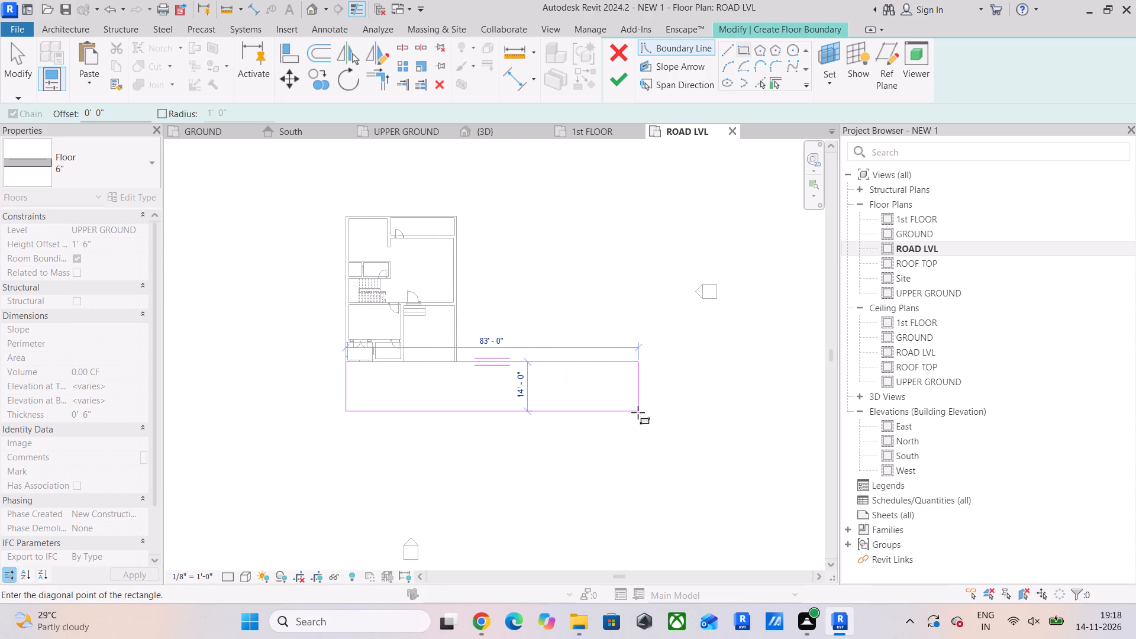
click(638, 412)
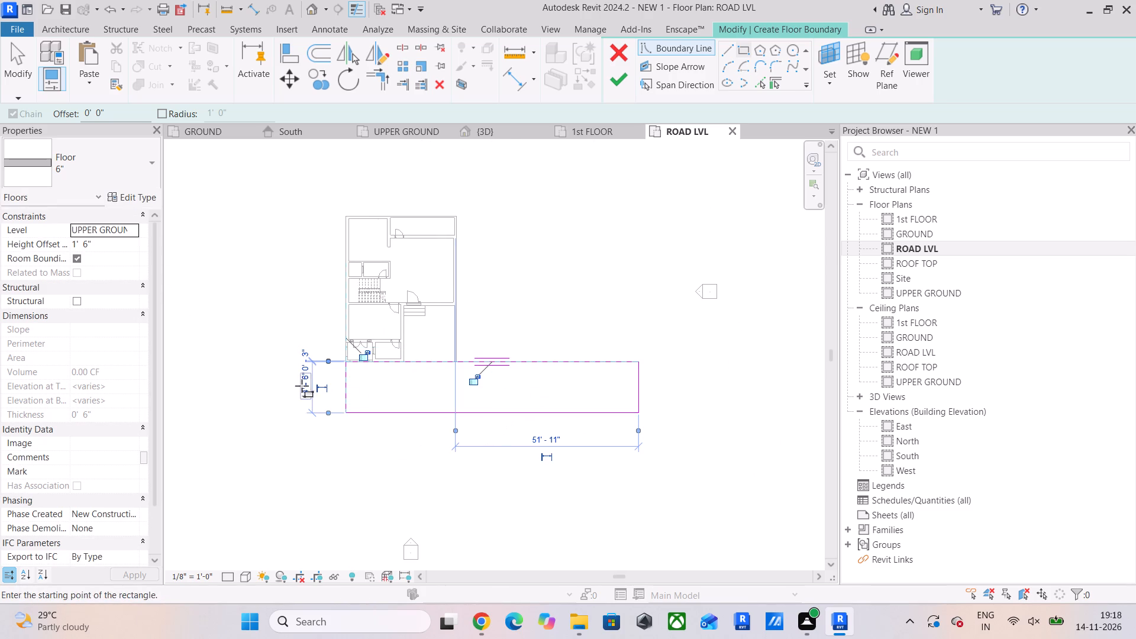
Set the north-south depth of the floor boundary rectangle to 20'.
click(302, 385)
text(20')
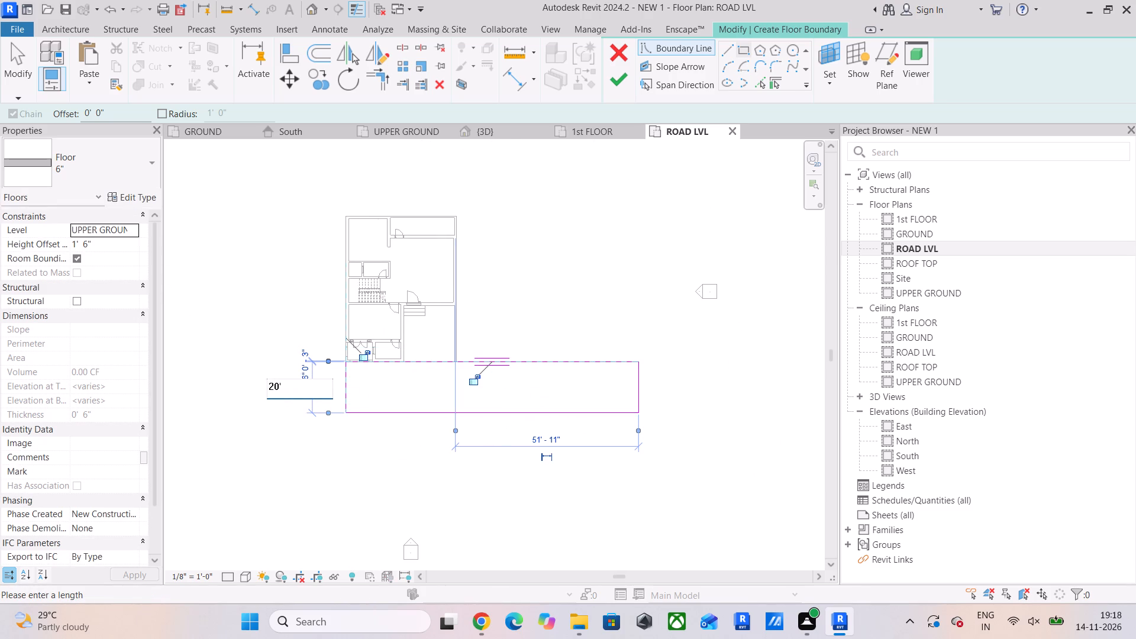
key(Return)
key(Escape)
key(Escape)
key(Escape)
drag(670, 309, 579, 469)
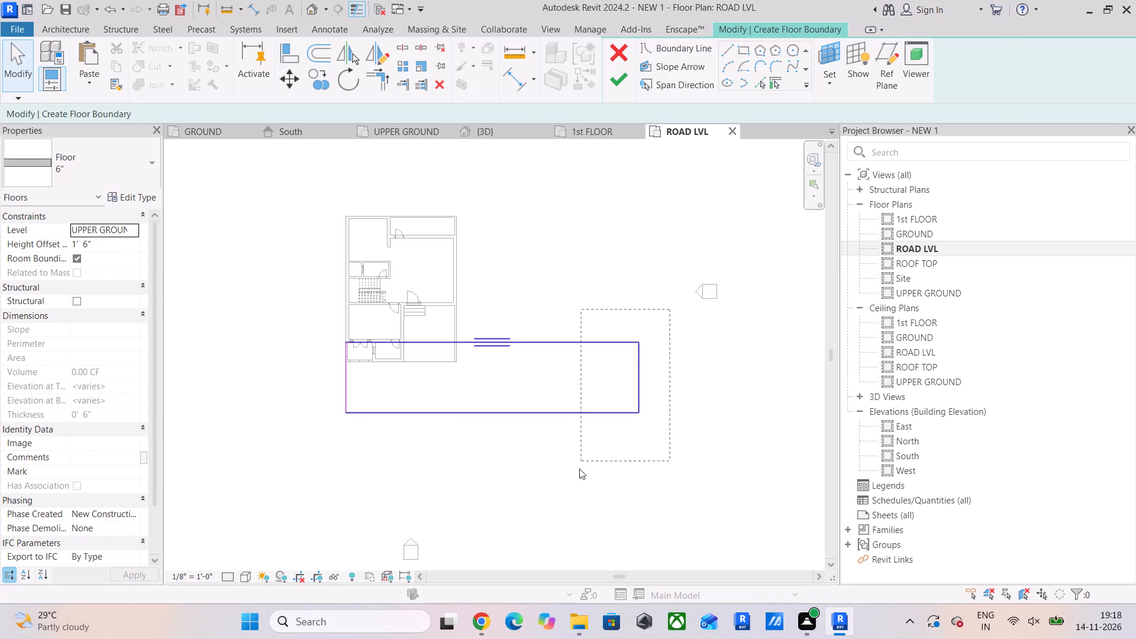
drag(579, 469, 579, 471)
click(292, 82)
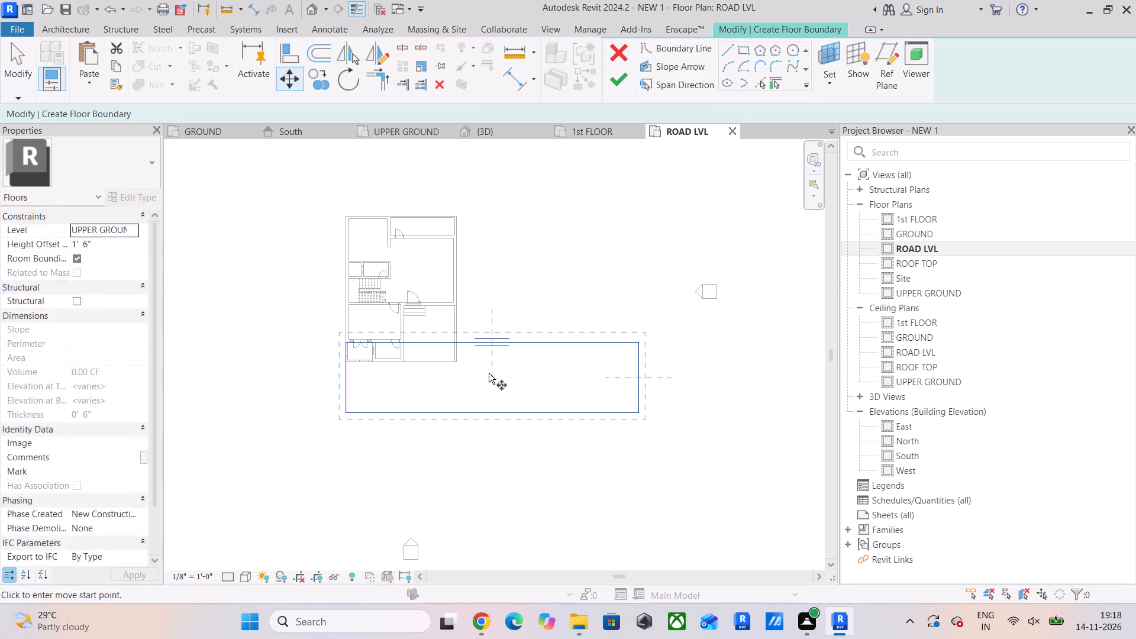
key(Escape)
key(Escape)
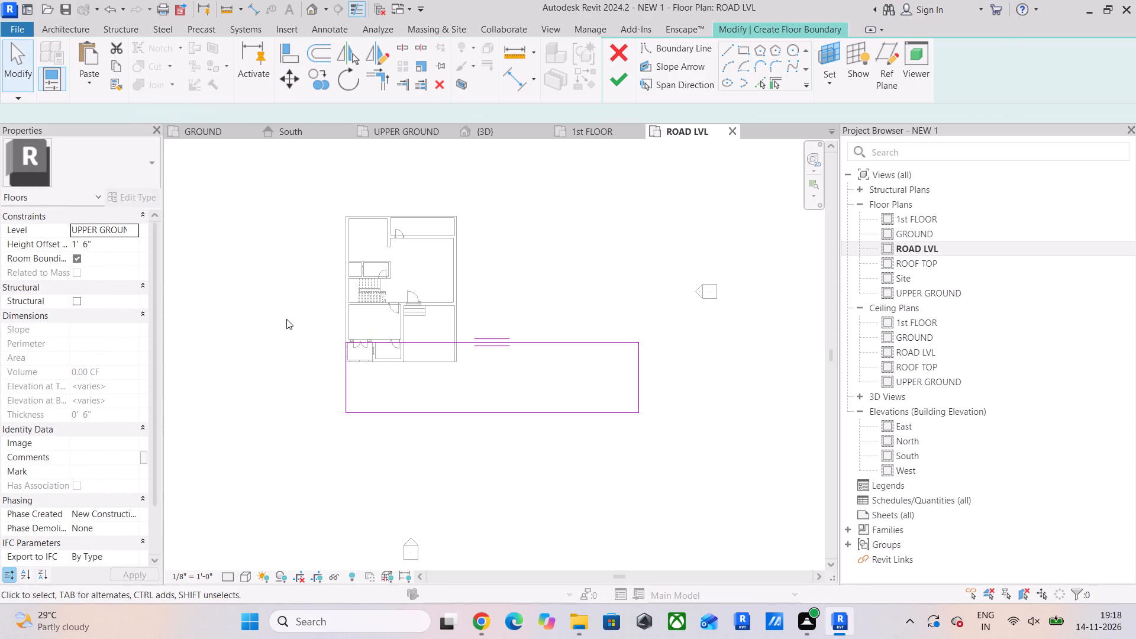
Move the whole floor boundary rectangle south so its north edge meets the house's south edge.
drag(284, 314, 820, 525)
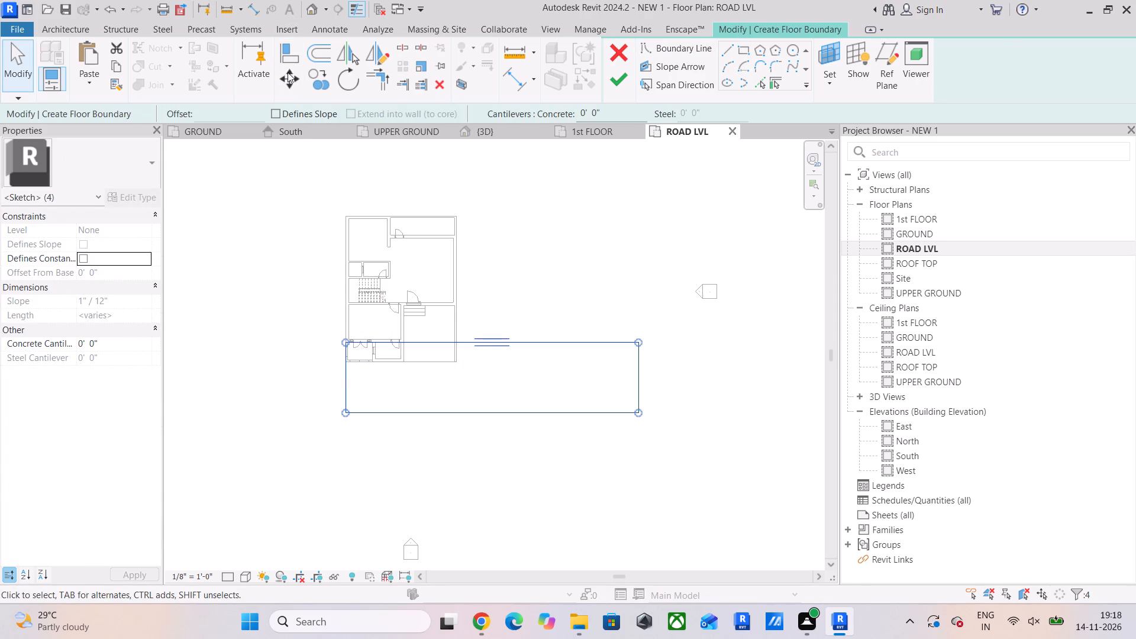
click(288, 73)
scroll(515, 405, up, 9)
click(422, 289)
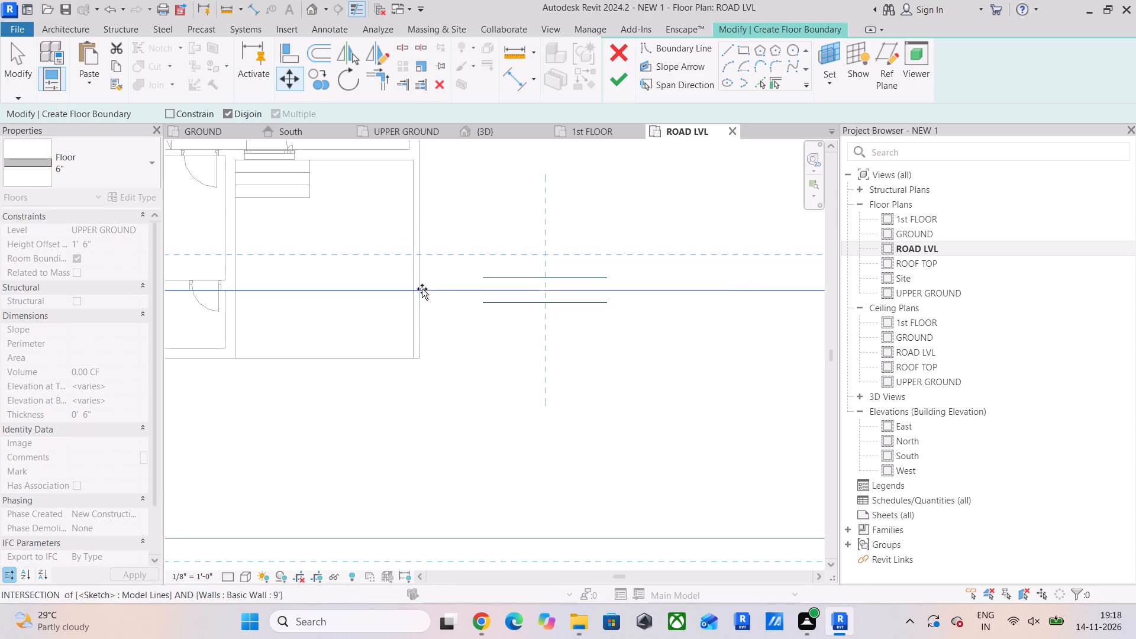
click(419, 362)
scroll(419, 362, down, 2)
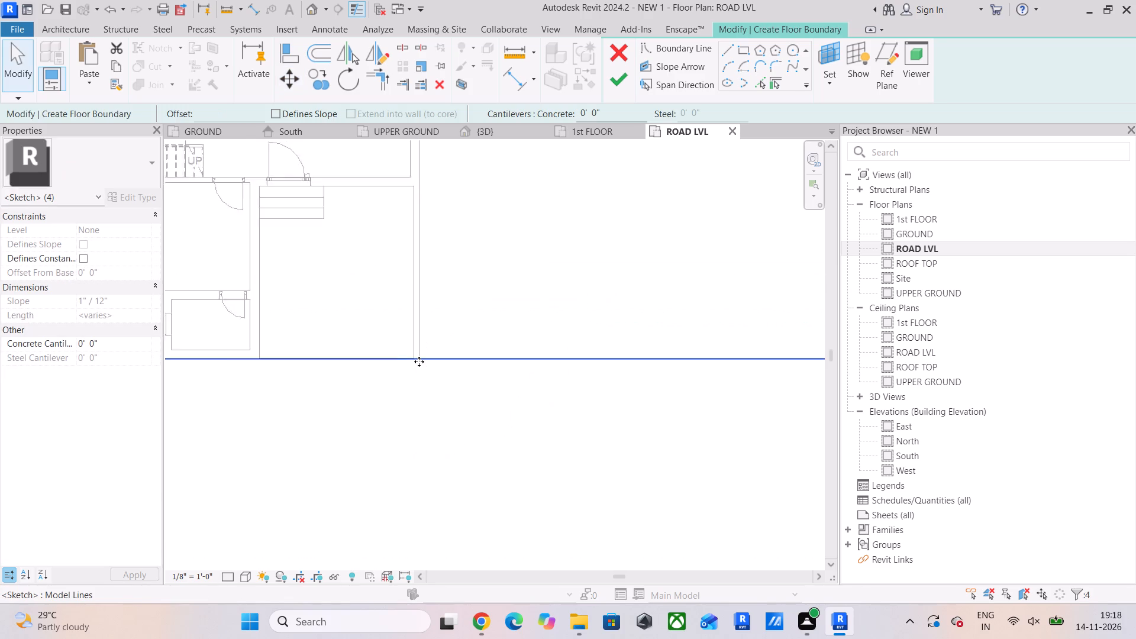
Move the floor boundary rectangle about 5' further south, leaving a gap in front of the house.
scroll(419, 362, down, 3)
middle_drag(425, 366, 531, 380)
scroll(525, 384, up, 4)
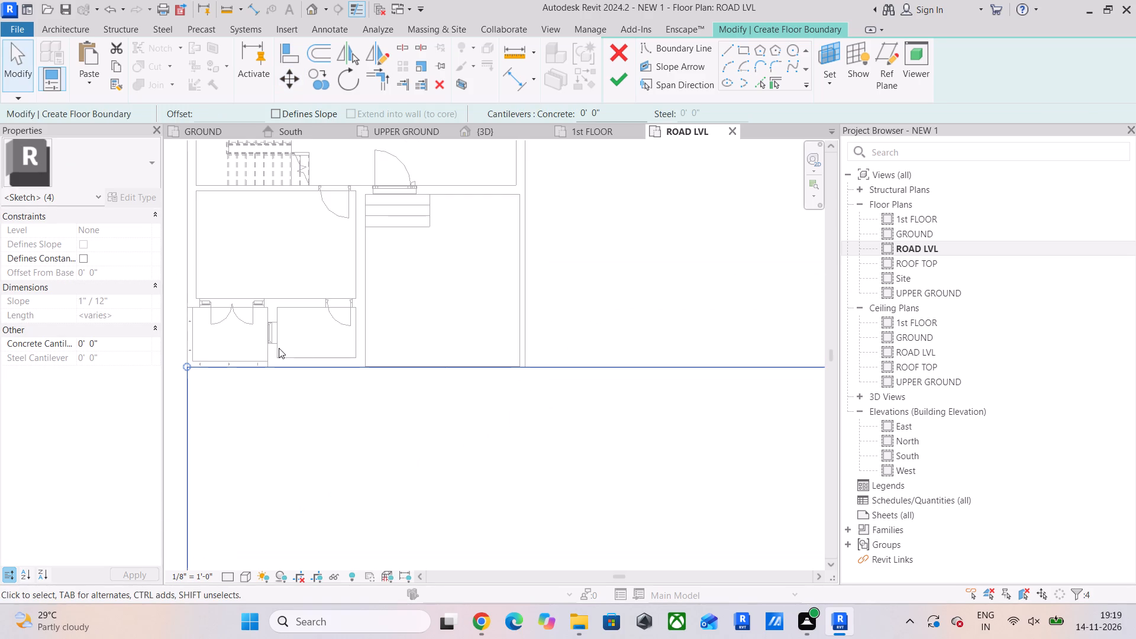
scroll(282, 356, down, 2)
middle_drag(282, 356, 342, 370)
scroll(376, 374, down, 3)
middle_drag(419, 393, 441, 415)
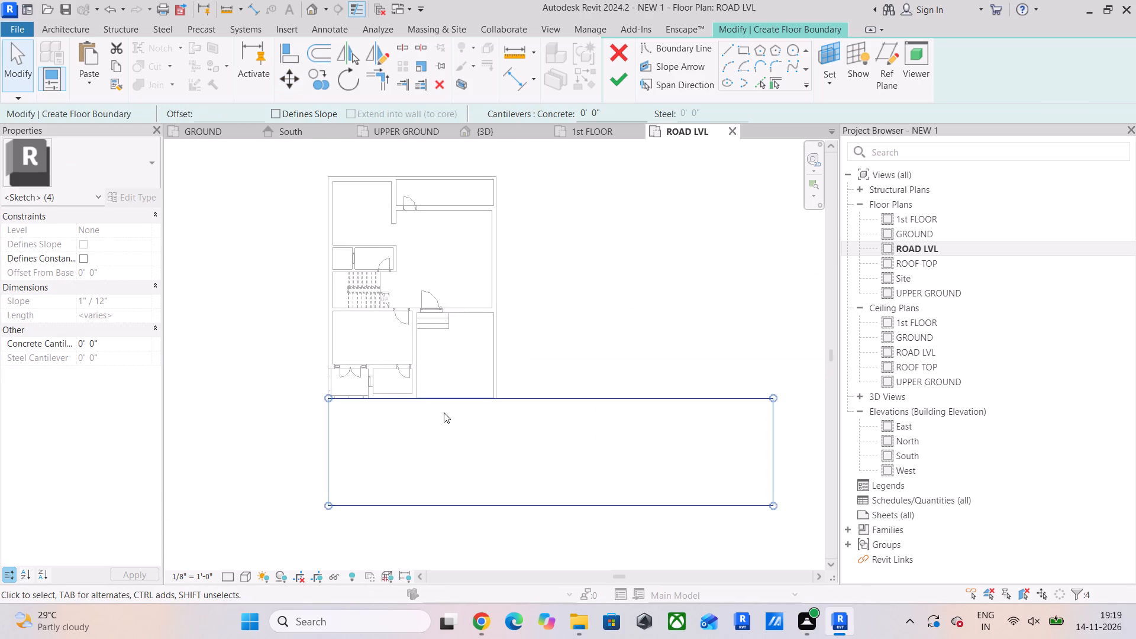
scroll(444, 410, up, 4)
scroll(588, 377, down, 2)
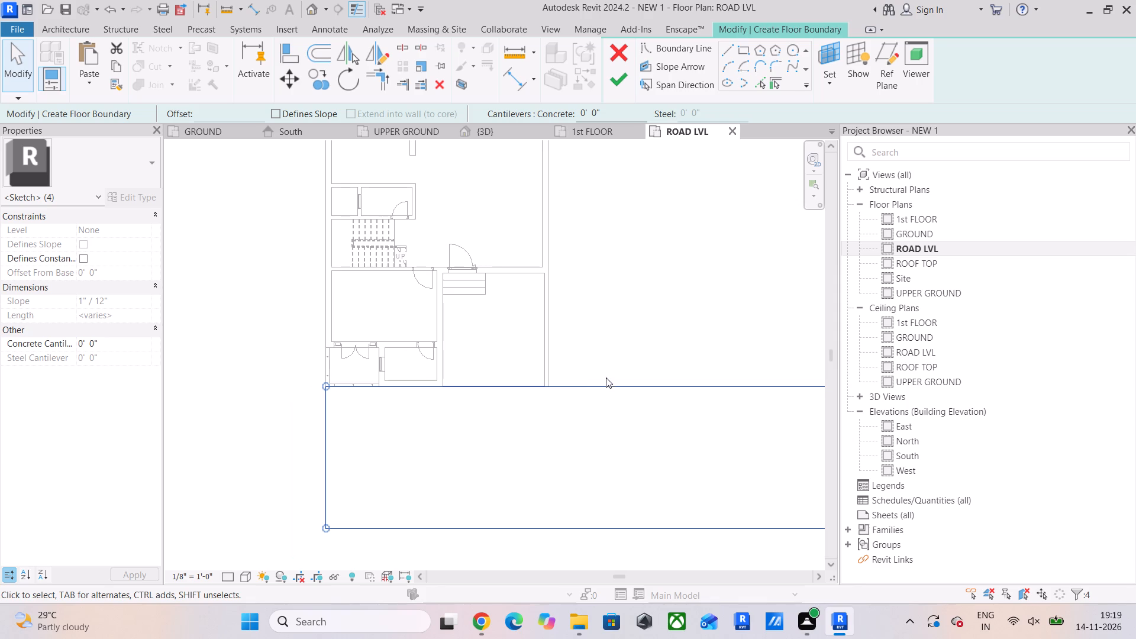
click(298, 85)
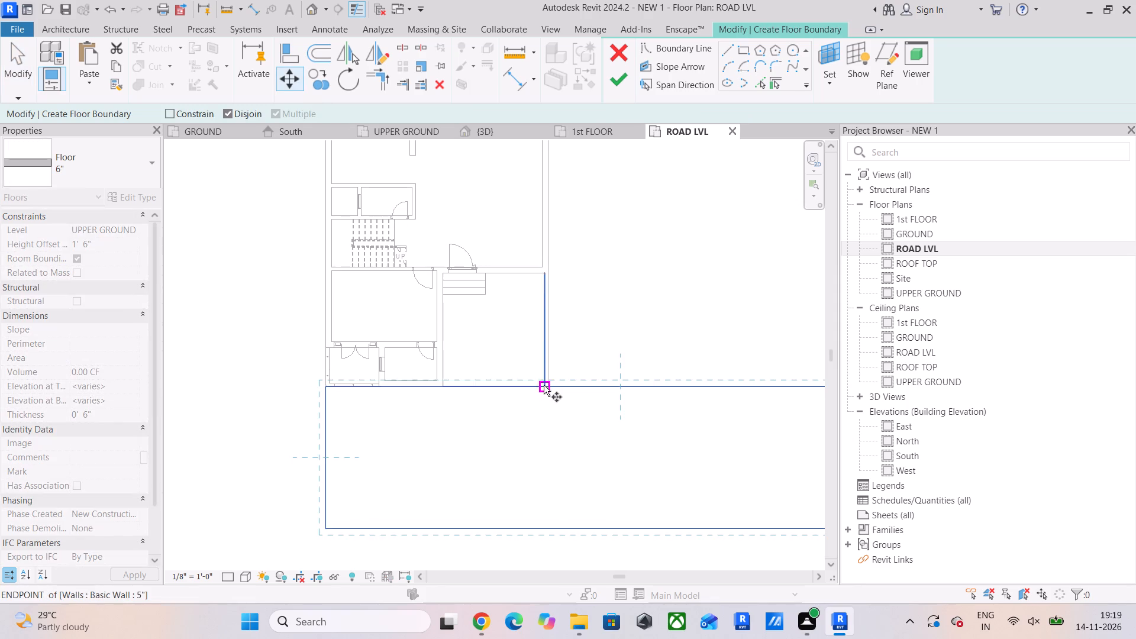
scroll(547, 385, up, 4)
click(548, 385)
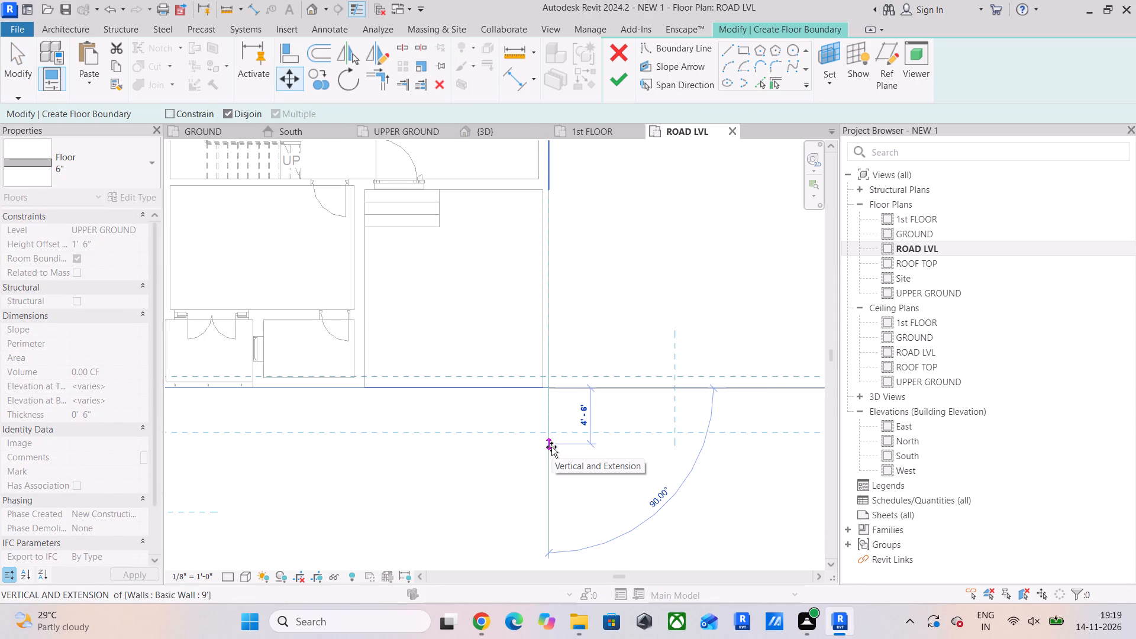
scroll(551, 447, down, 2)
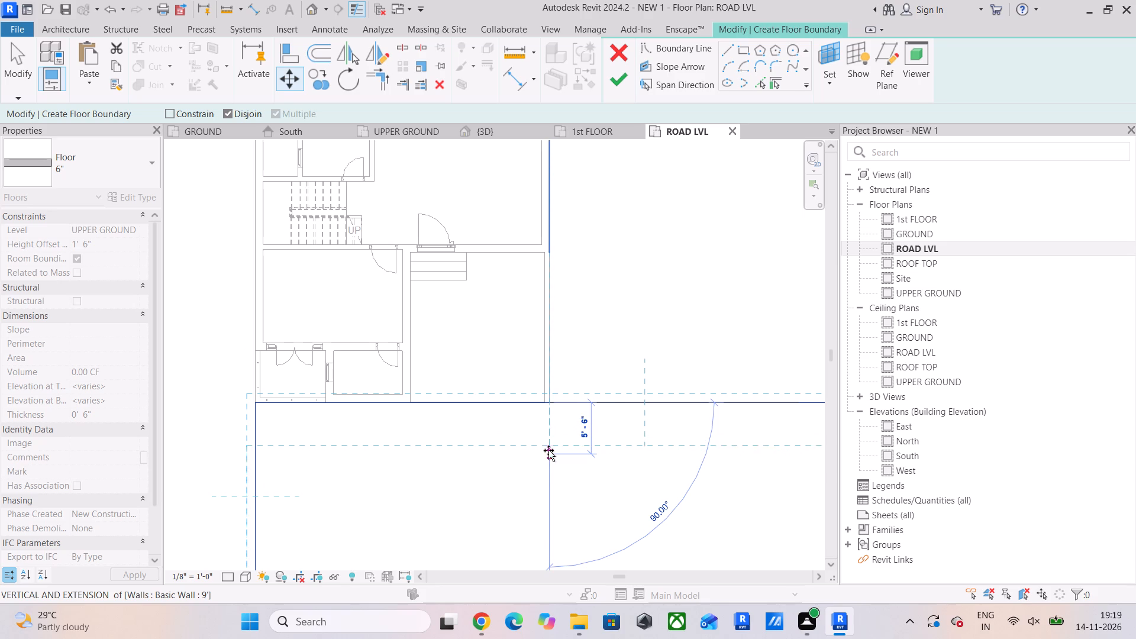
click(548, 448)
middle_drag(548, 448, 513, 362)
scroll(503, 377, down, 4)
middle_drag(503, 377, 560, 362)
click(421, 406)
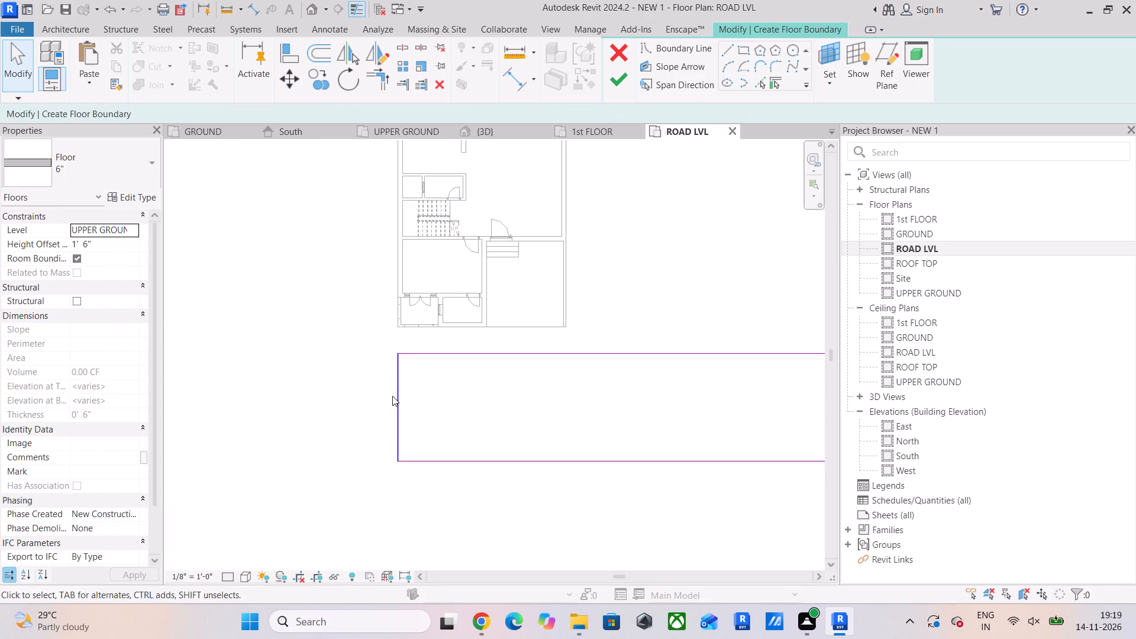
Stretch the rectangle's west edge outward to about 56' west of the house's west side.
click(398, 388)
scroll(468, 408, down, 4)
middle_drag(473, 410, 461, 427)
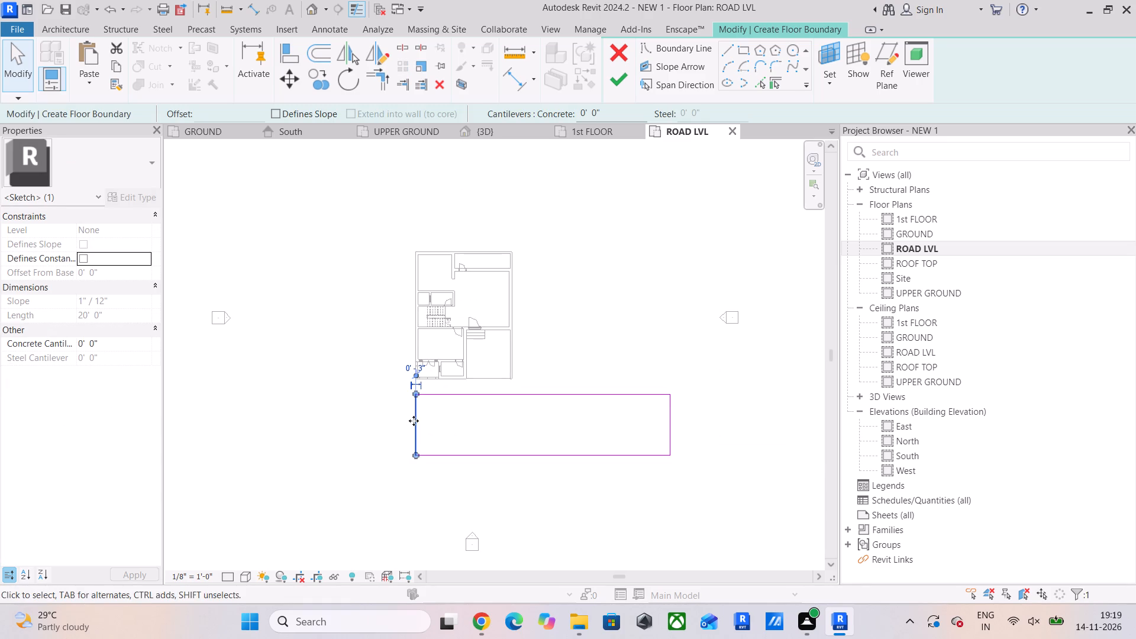
drag(415, 420, 250, 421)
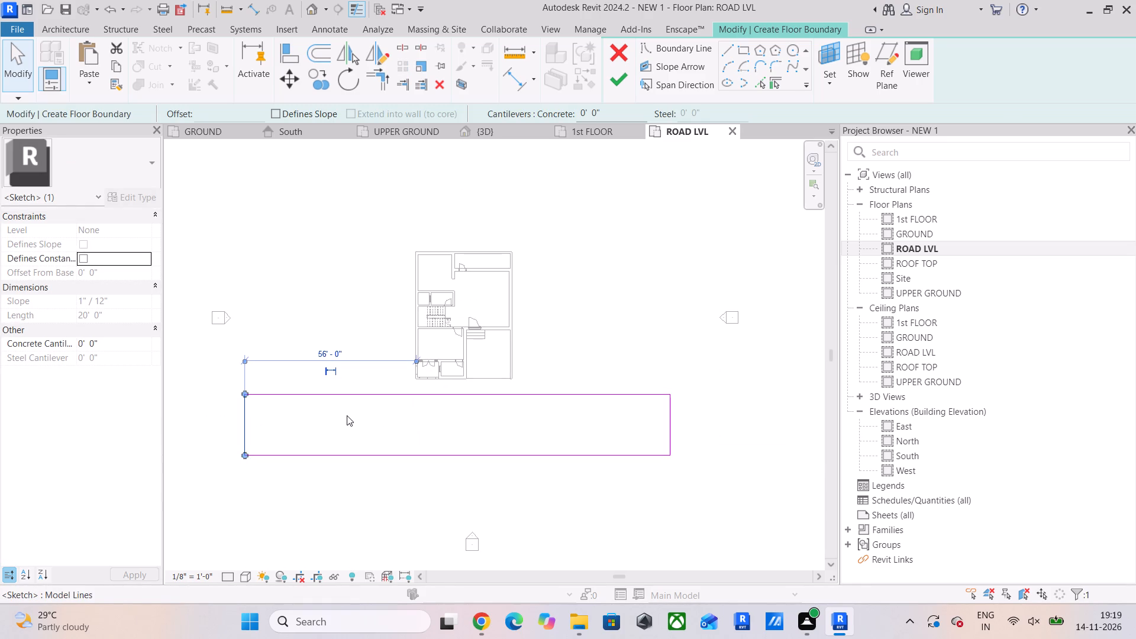
scroll(342, 412, up, 3)
click(349, 418)
Set the new floor's height offset from level to 0.
middle_drag(453, 423, 375, 442)
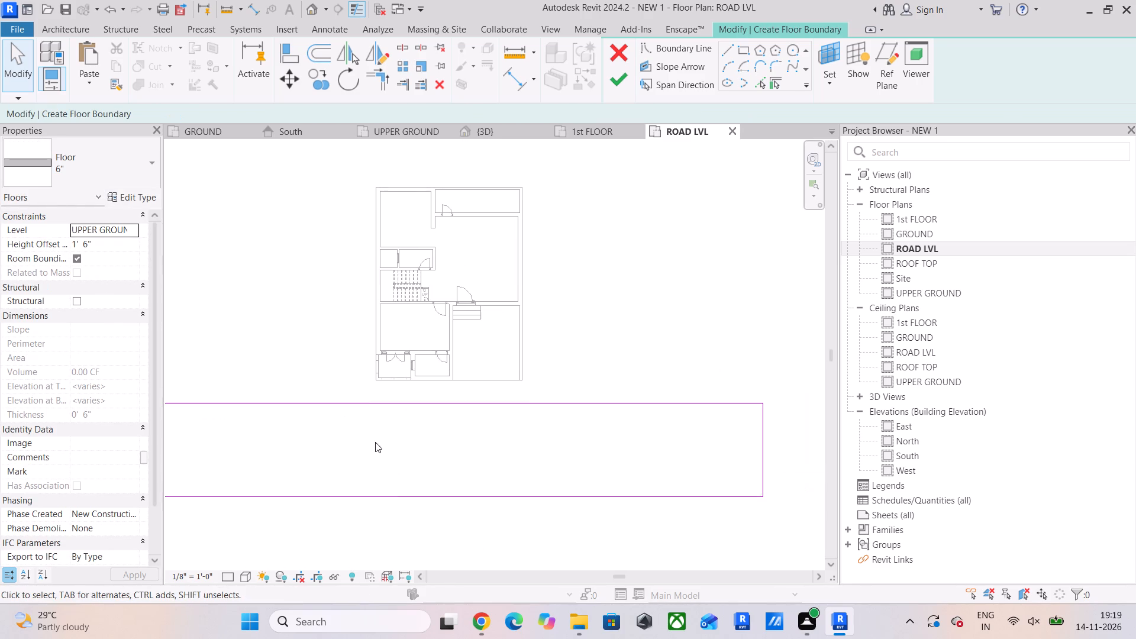
scroll(440, 378, up, 4)
scroll(438, 390, down, 3)
middle_drag(441, 392, 470, 392)
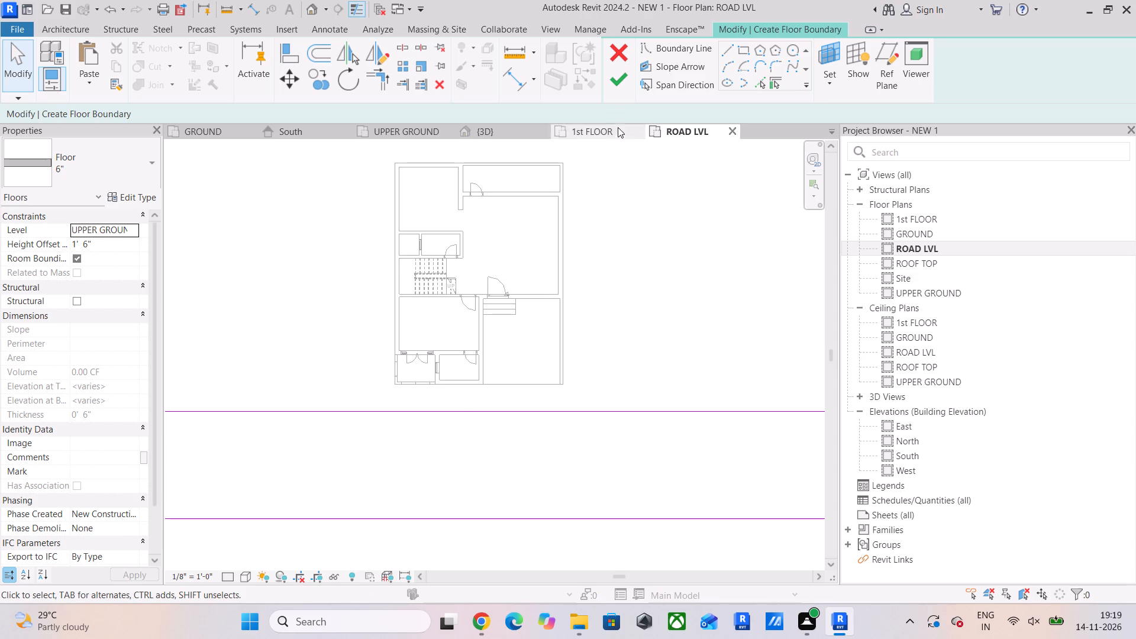
click(118, 246)
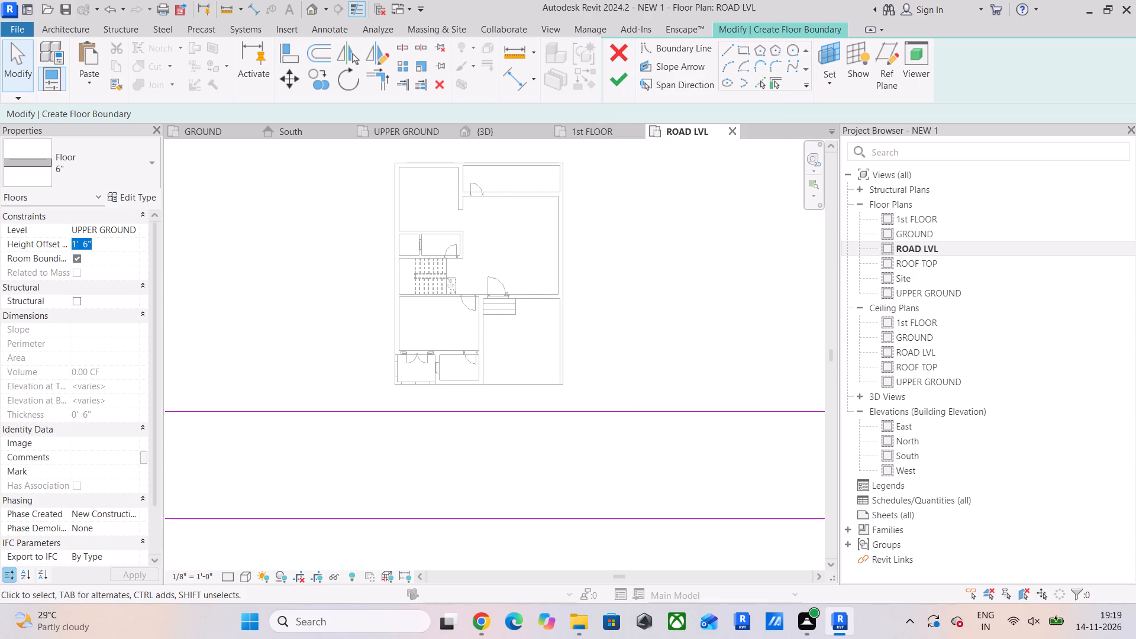
key(0)
key(Return)
Assign the road floor to the ROAD LVL level and finish its boundary sketch.
click(135, 229)
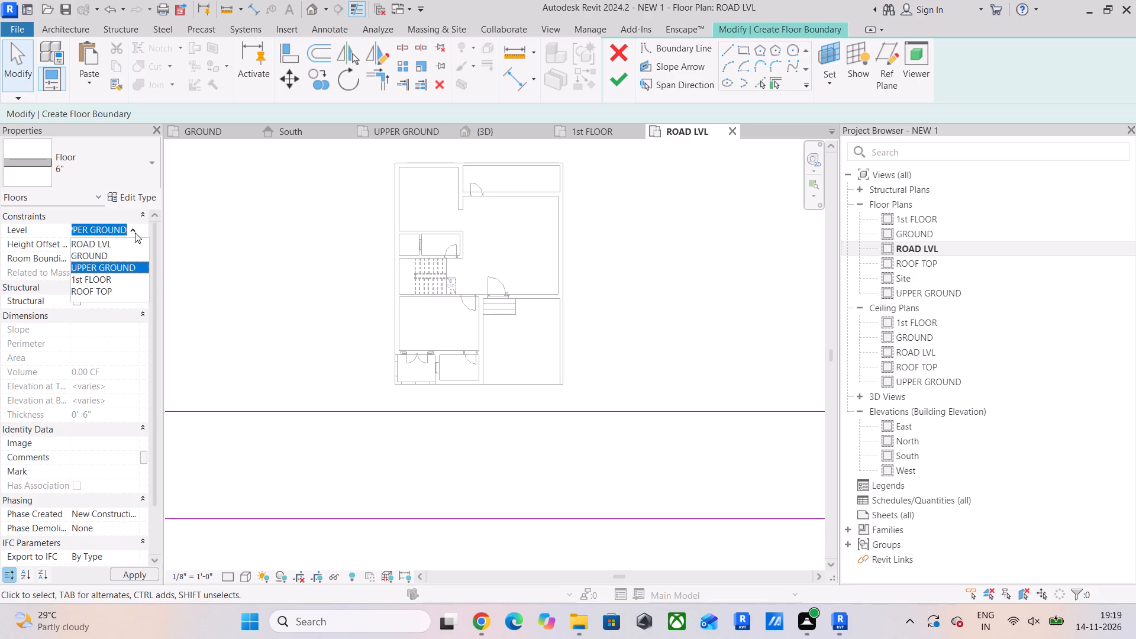
click(115, 244)
scroll(167, 322, down, 8)
middle_drag(260, 338, 472, 346)
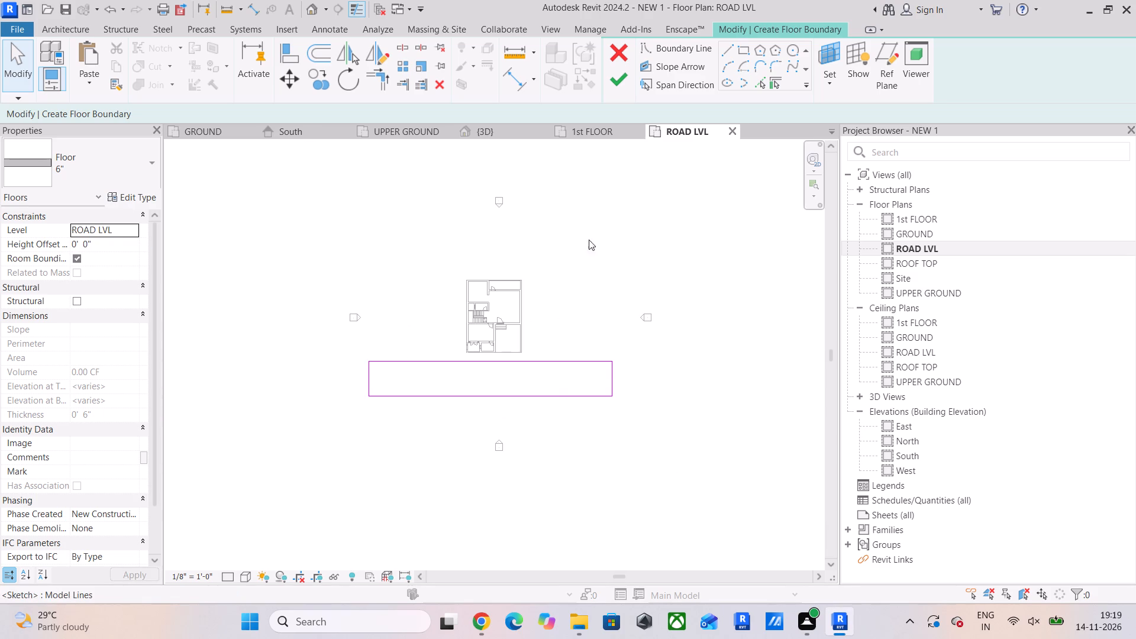
click(630, 78)
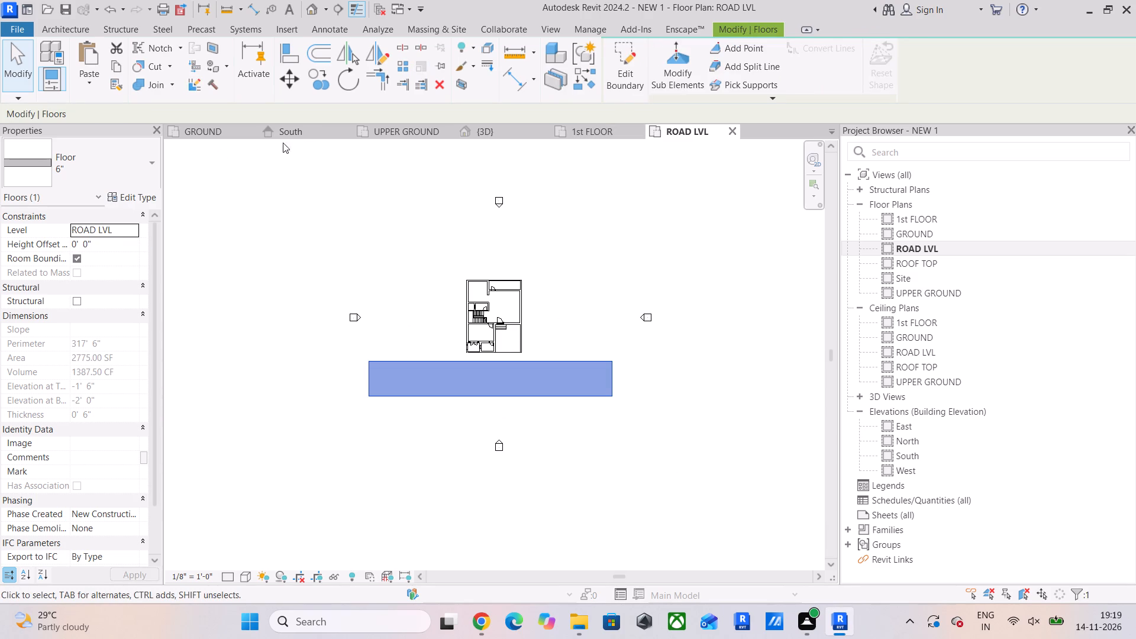
In the South elevation, move the road slab up 6" so its underside sits on the ROAD LVL line.
click(299, 133)
scroll(426, 268, down, 4)
middle_drag(429, 266, 448, 256)
scroll(466, 292, down, 4)
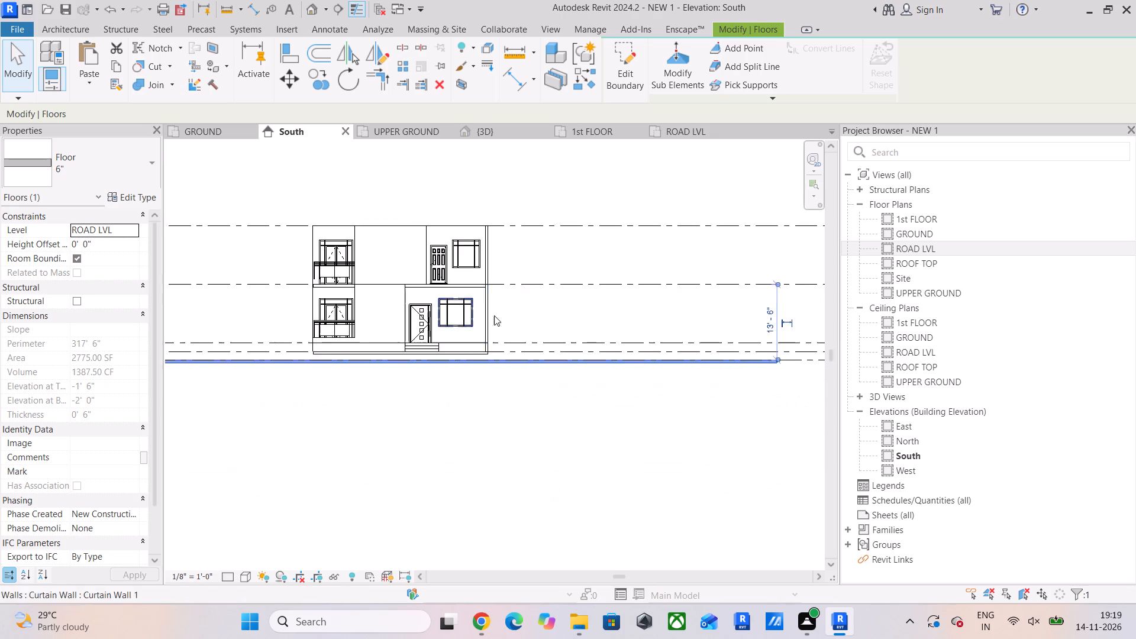
middle_drag(534, 338, 379, 377)
scroll(647, 413, up, 6)
scroll(628, 415, down, 4)
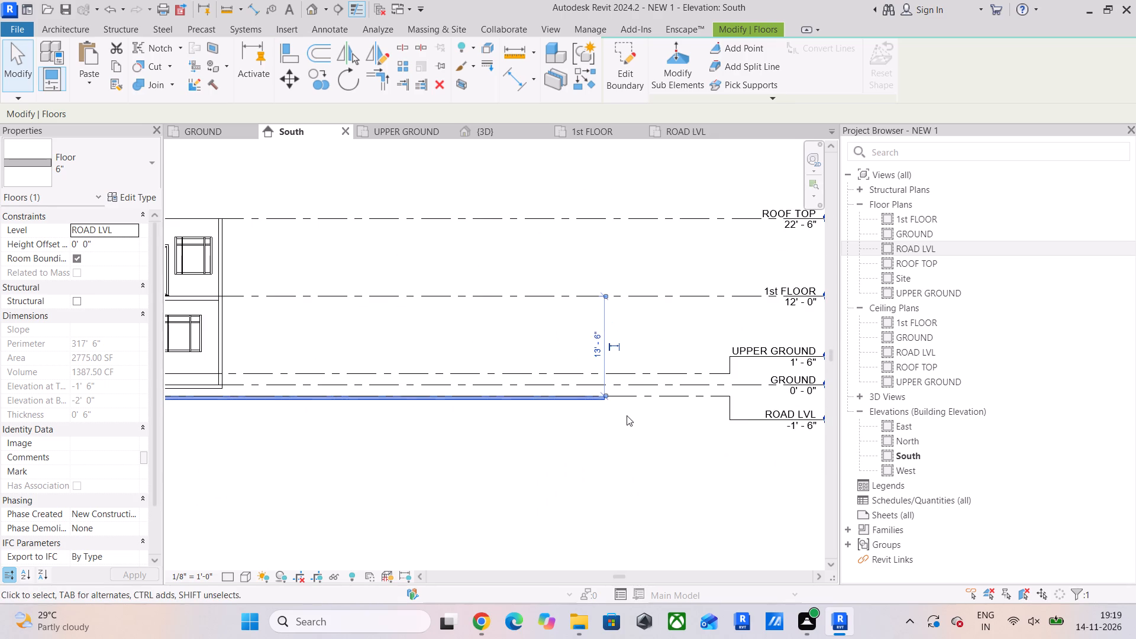
middle_drag(472, 431, 616, 428)
scroll(231, 441, up, 1)
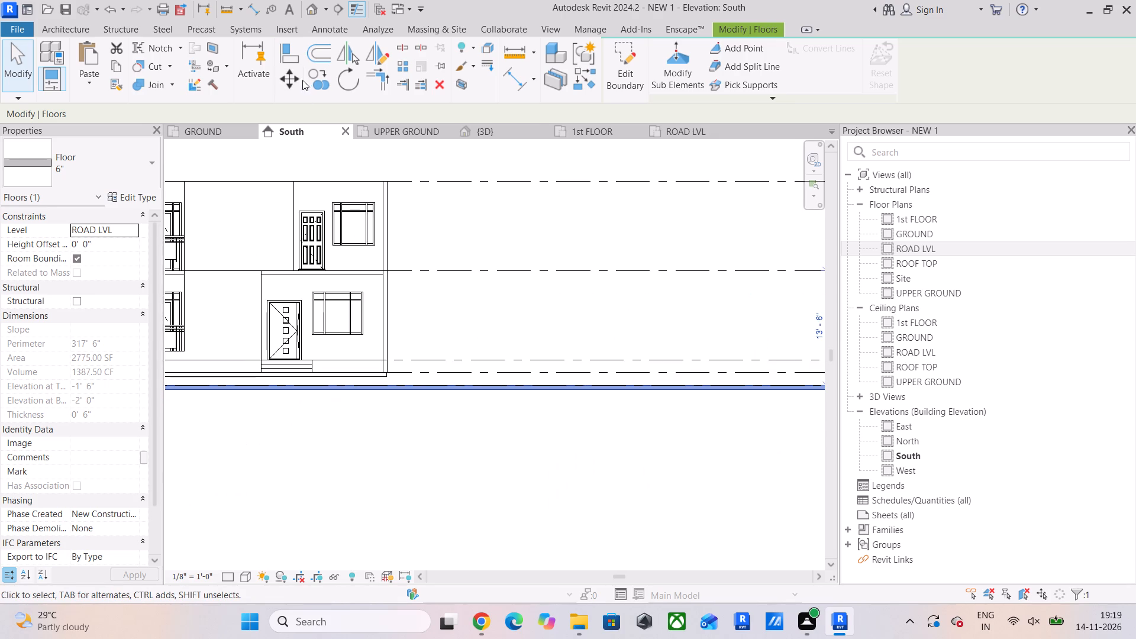
click(293, 80)
middle_drag(471, 291, 256, 261)
scroll(676, 409, up, 5)
scroll(550, 292, up, 5)
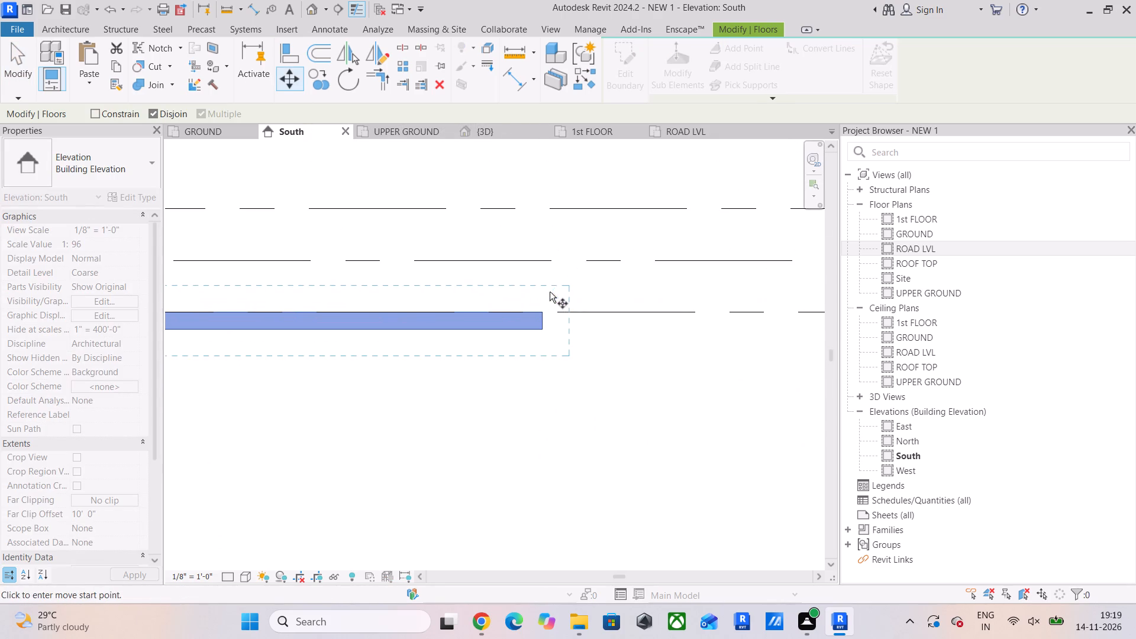
click(543, 330)
click(541, 310)
scroll(506, 326, down, 4)
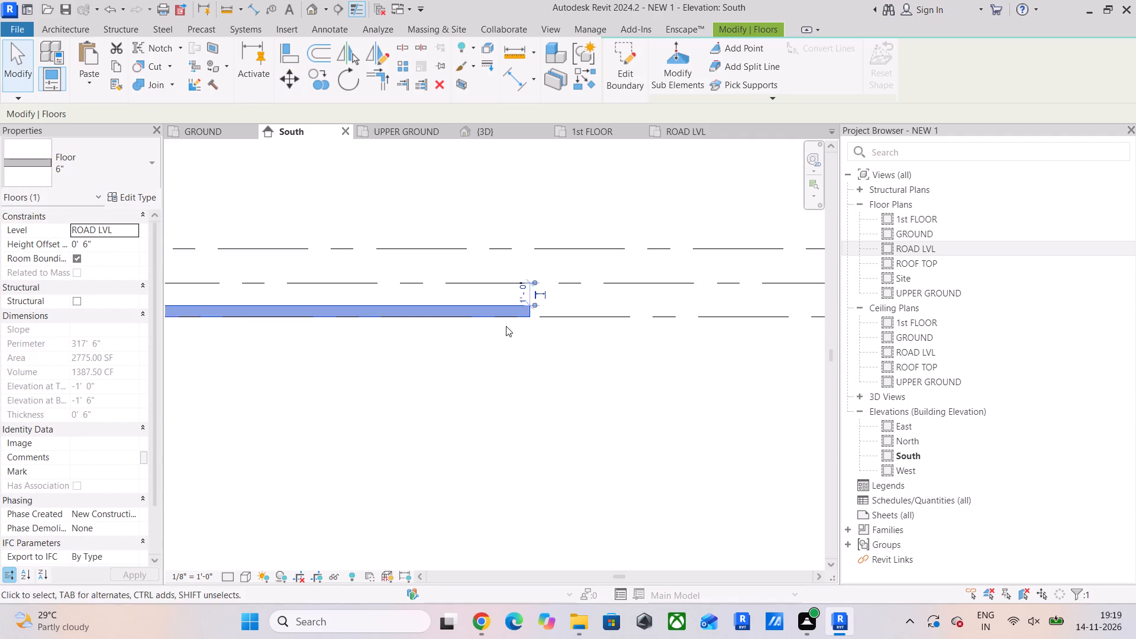
middle_drag(506, 326, 892, 396)
scroll(641, 391, down, 7)
middle_drag(583, 390, 667, 389)
middle_drag(422, 388, 538, 386)
scroll(390, 382, up, 4)
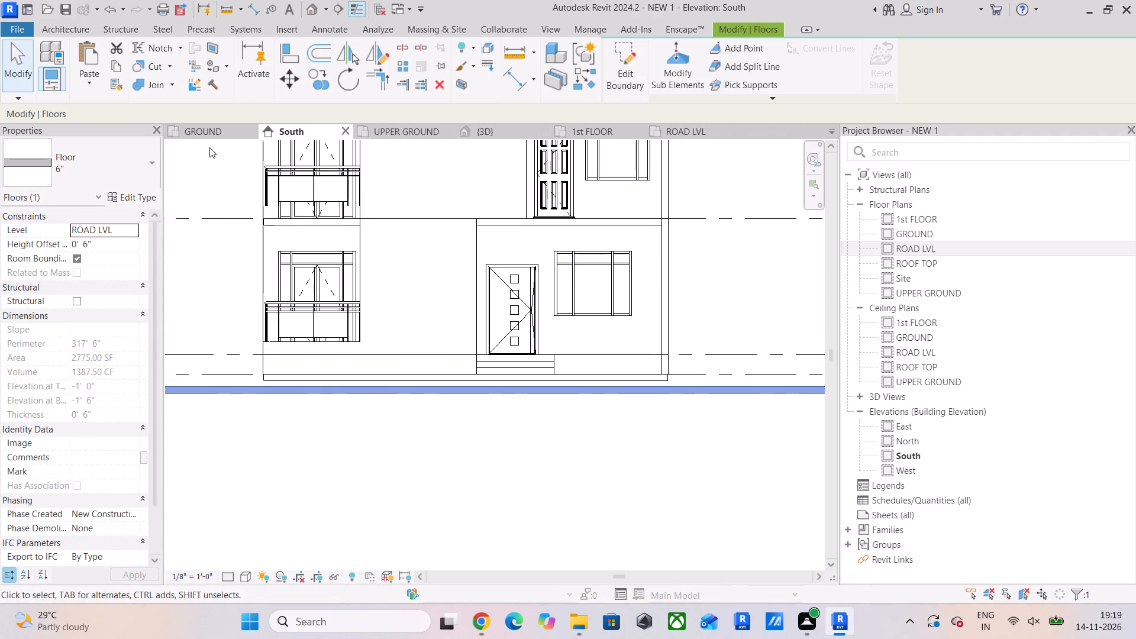
In the ROAD LVL plan, start a matching floor and sketch a 3'-6" wide rectangular strip along the north side of the road slab.
click(677, 127)
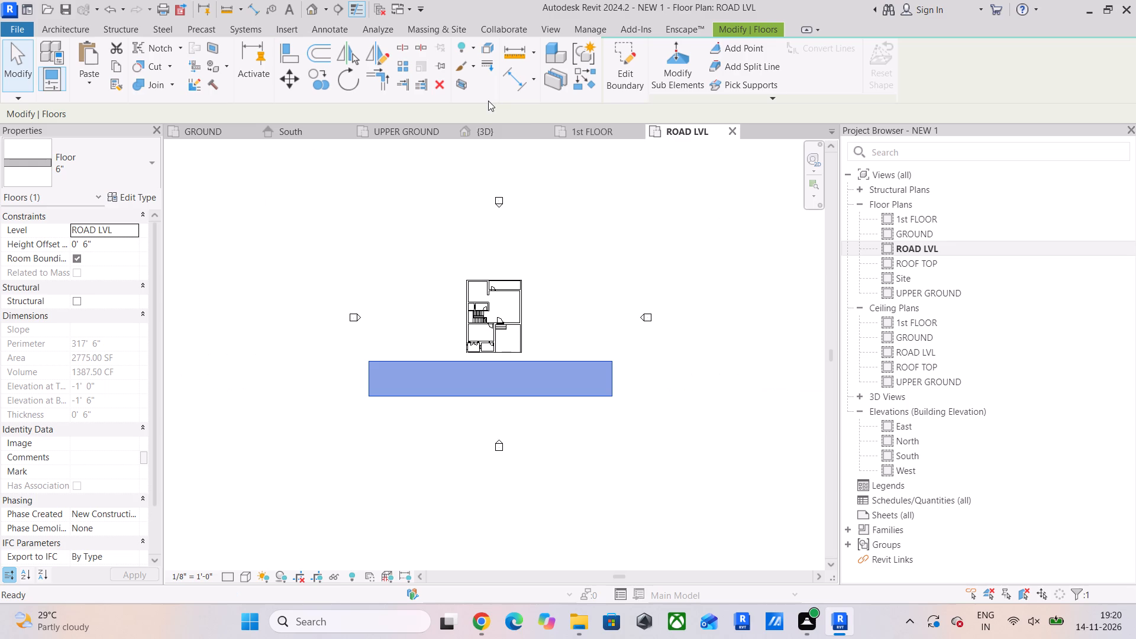
click(576, 84)
scroll(488, 381, up, 8)
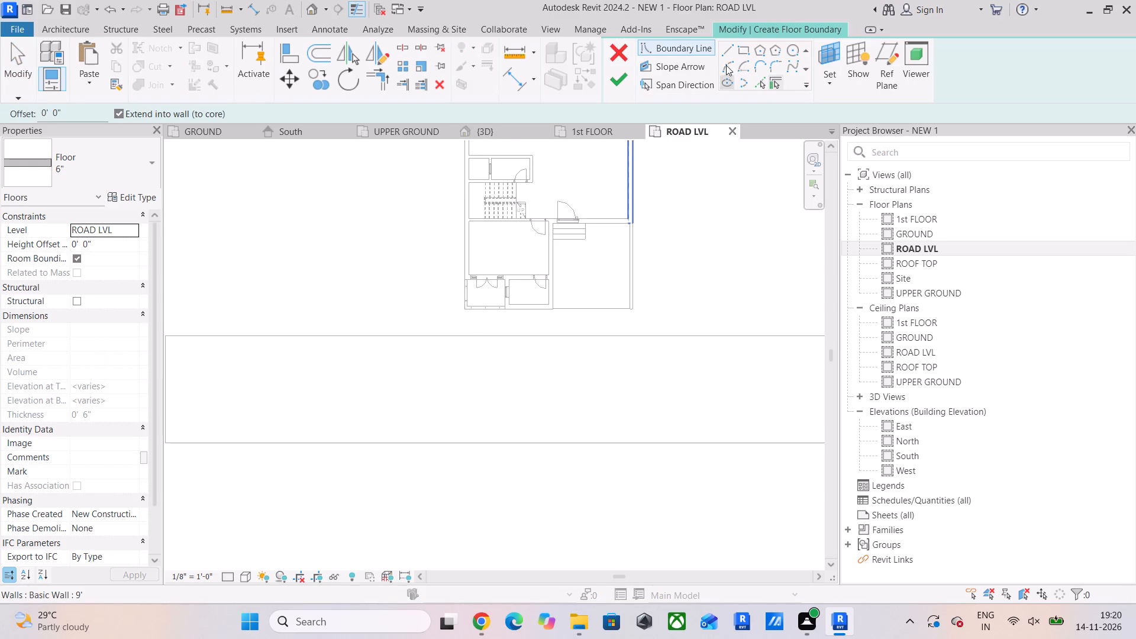
drag(739, 46, 735, 51)
middle_drag(592, 270, 595, 297)
scroll(594, 304, down, 2)
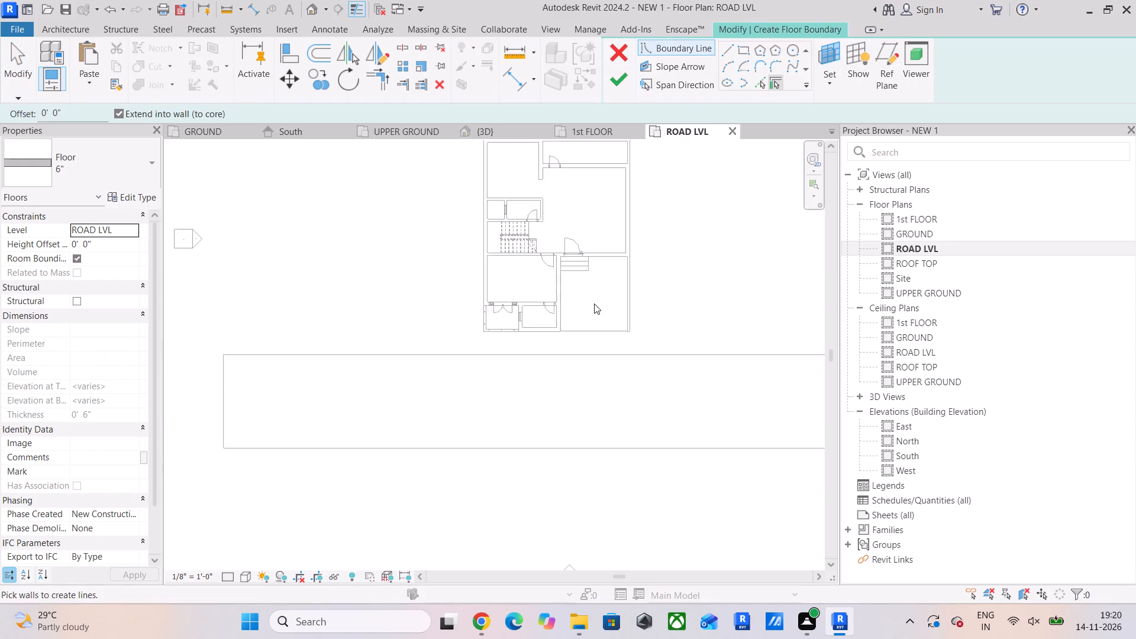
scroll(594, 304, down, 1)
middle_drag(587, 325, 561, 352)
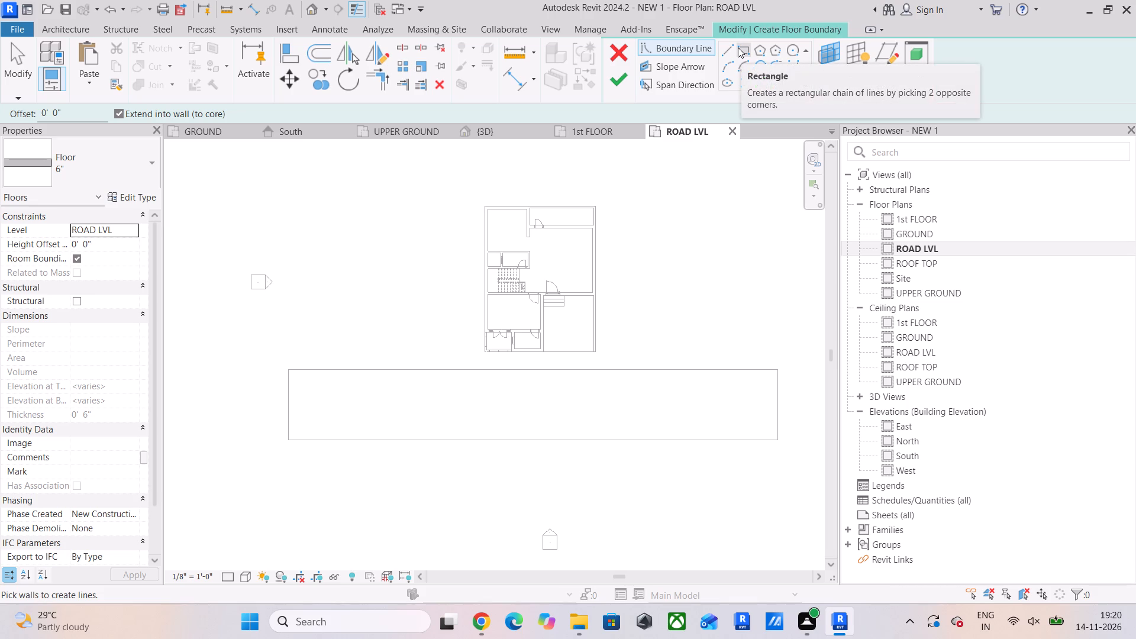
click(747, 50)
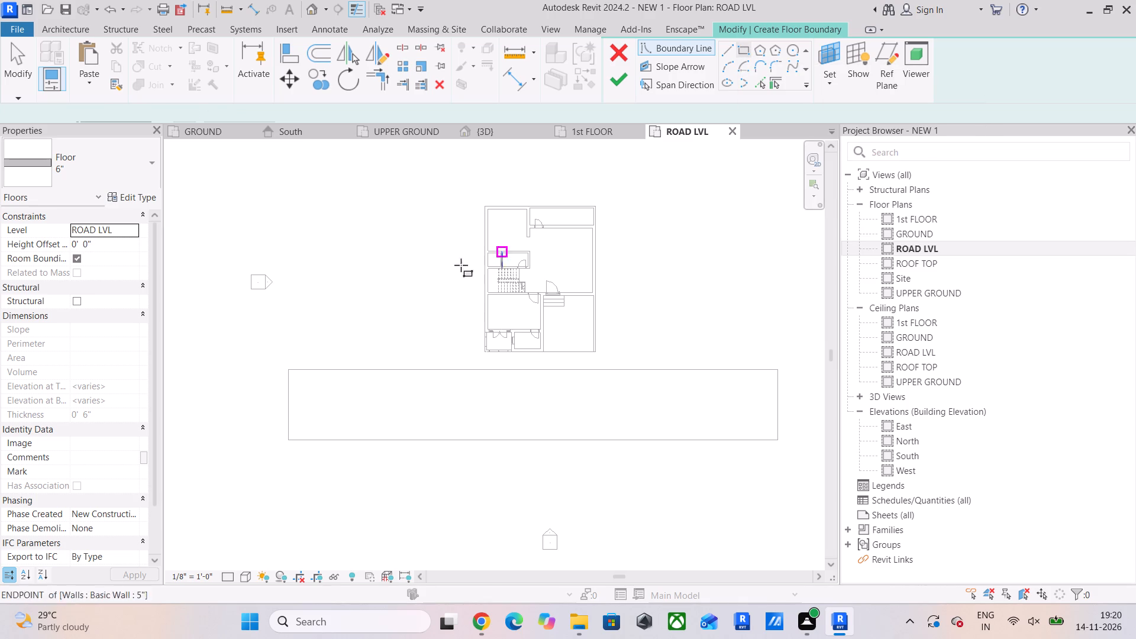
click(289, 369)
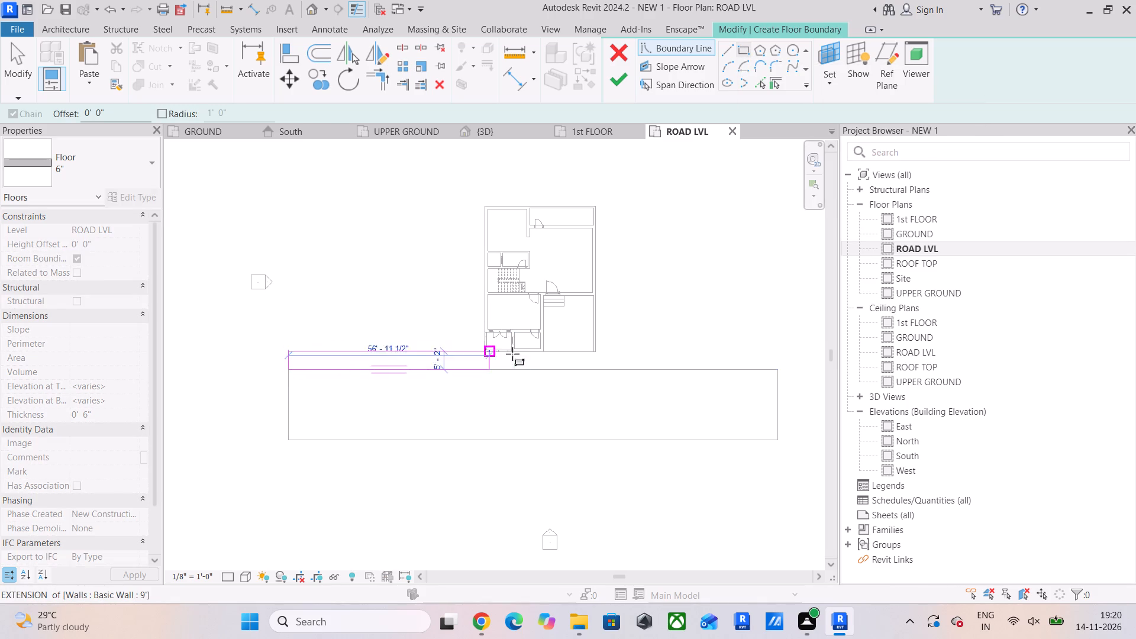
scroll(445, 351, up, 4)
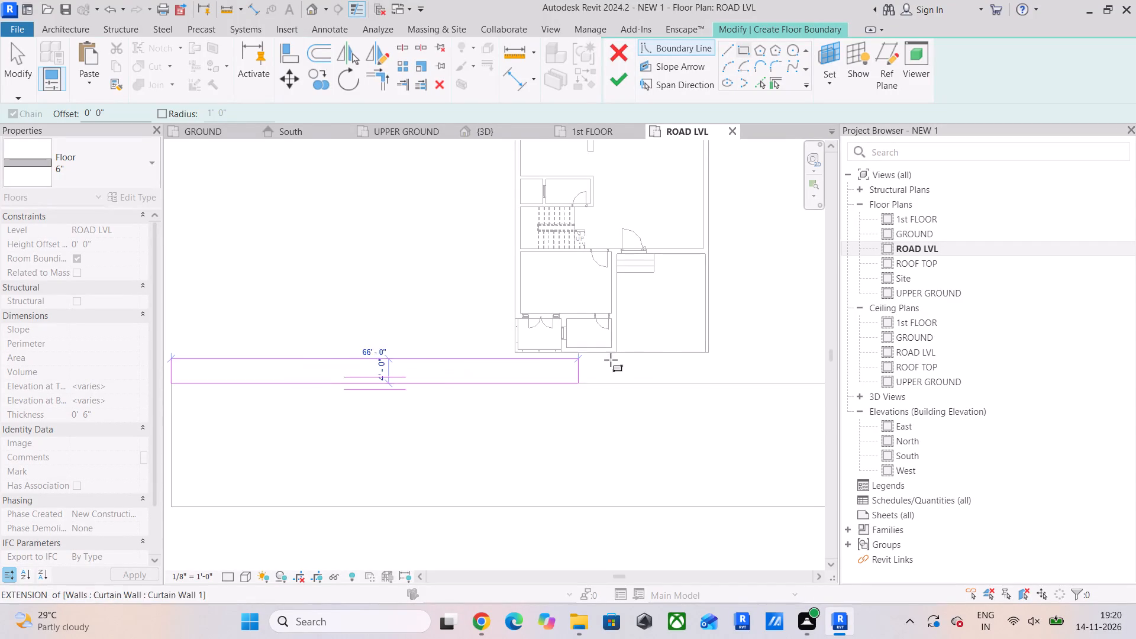
middle_drag(715, 359, 498, 359)
middle_drag(790, 388, 629, 388)
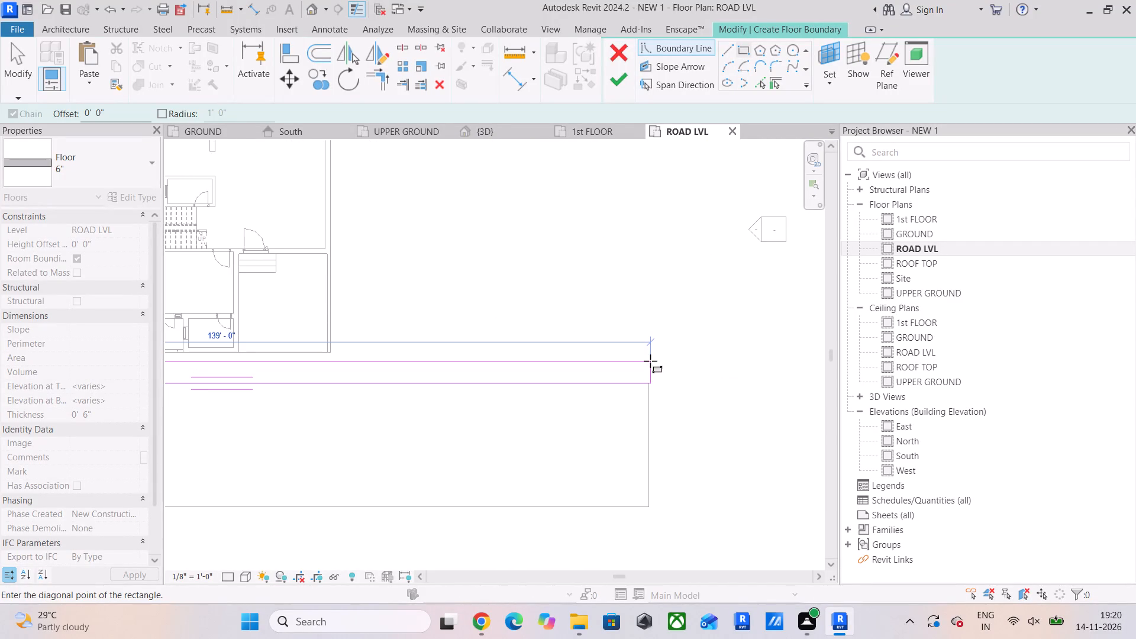
scroll(646, 362, up, 4)
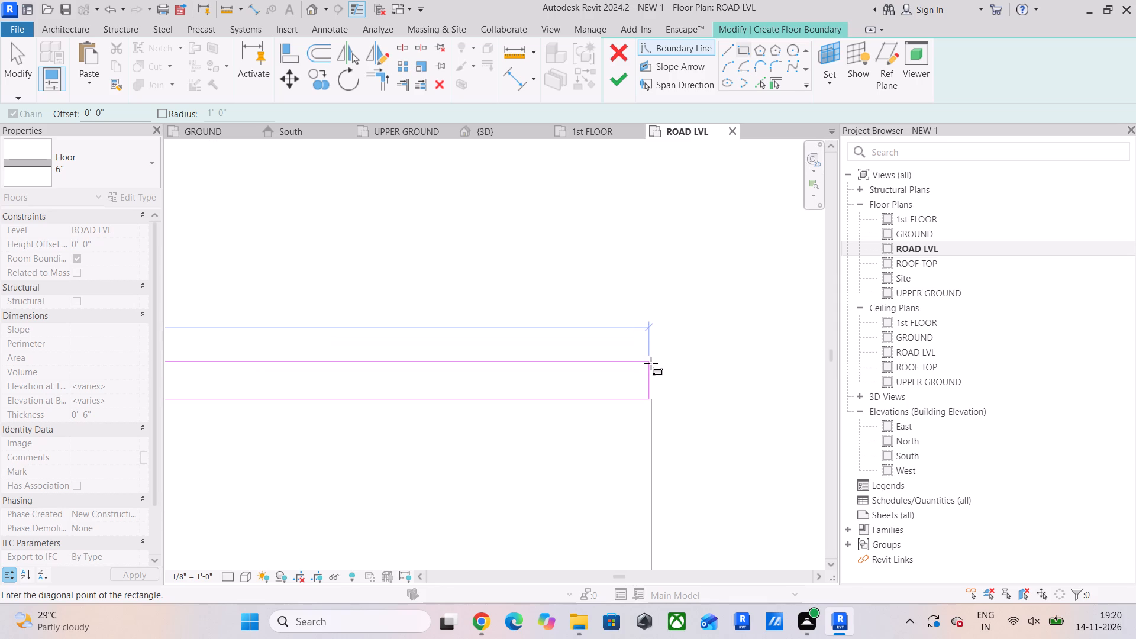
scroll(653, 364, up, 4)
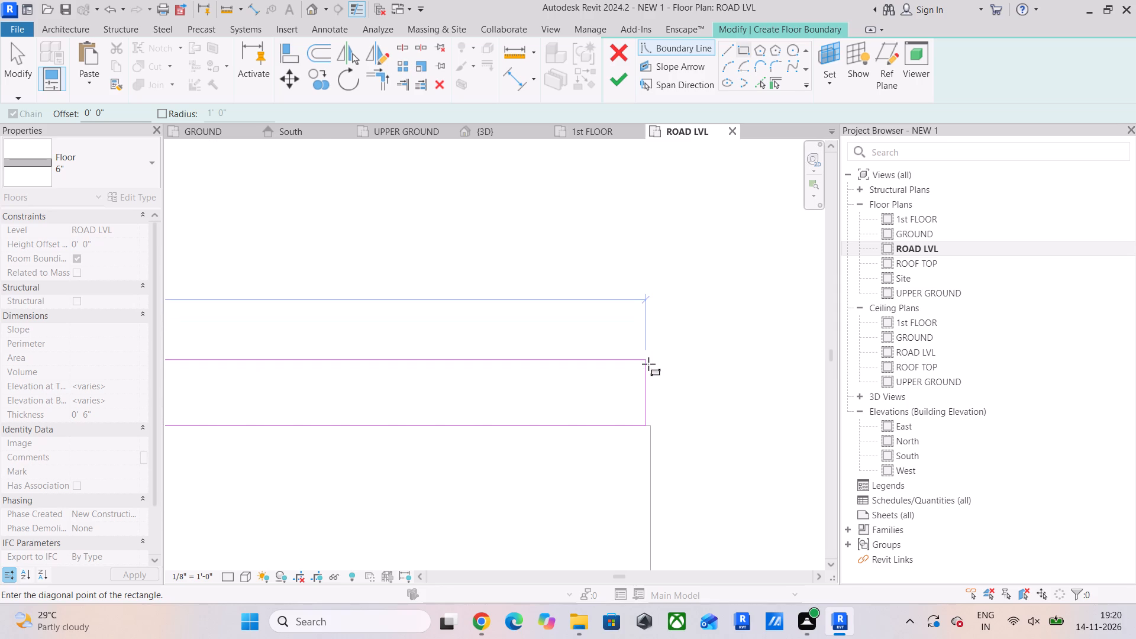
click(648, 364)
key(Escape)
key(Escape)
Stretch the strip's east edge to line up with the road slab's east edge, making the strip about 138'-9" long.
click(646, 396)
click(647, 392)
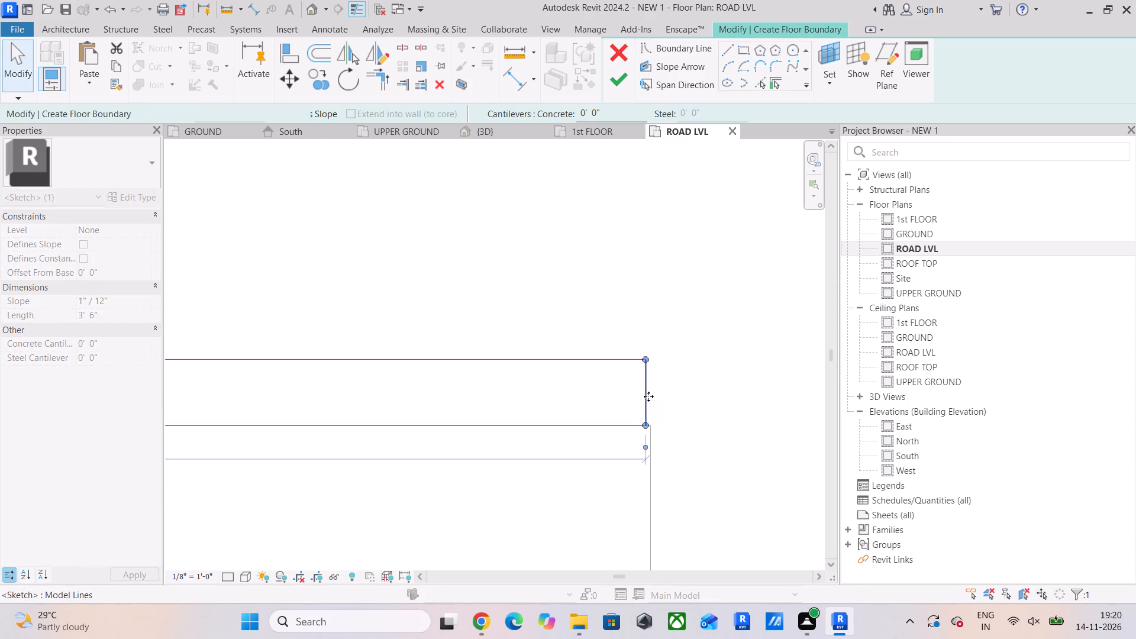
scroll(658, 397, up, 6)
drag(633, 396, 672, 399)
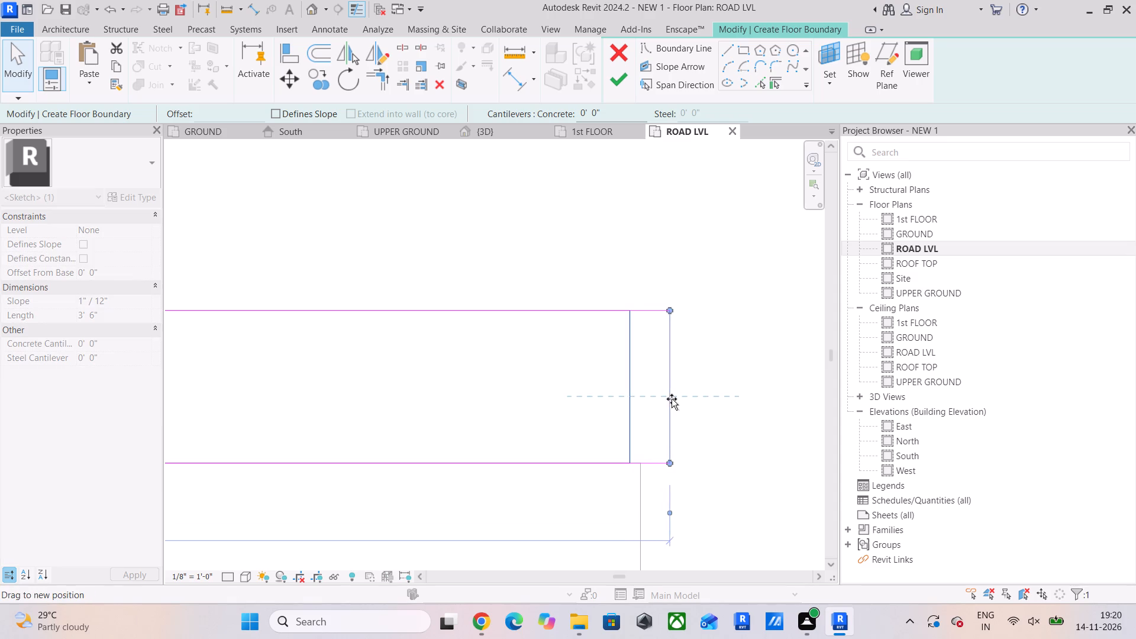
drag(672, 399, 643, 400)
scroll(685, 355, down, 10)
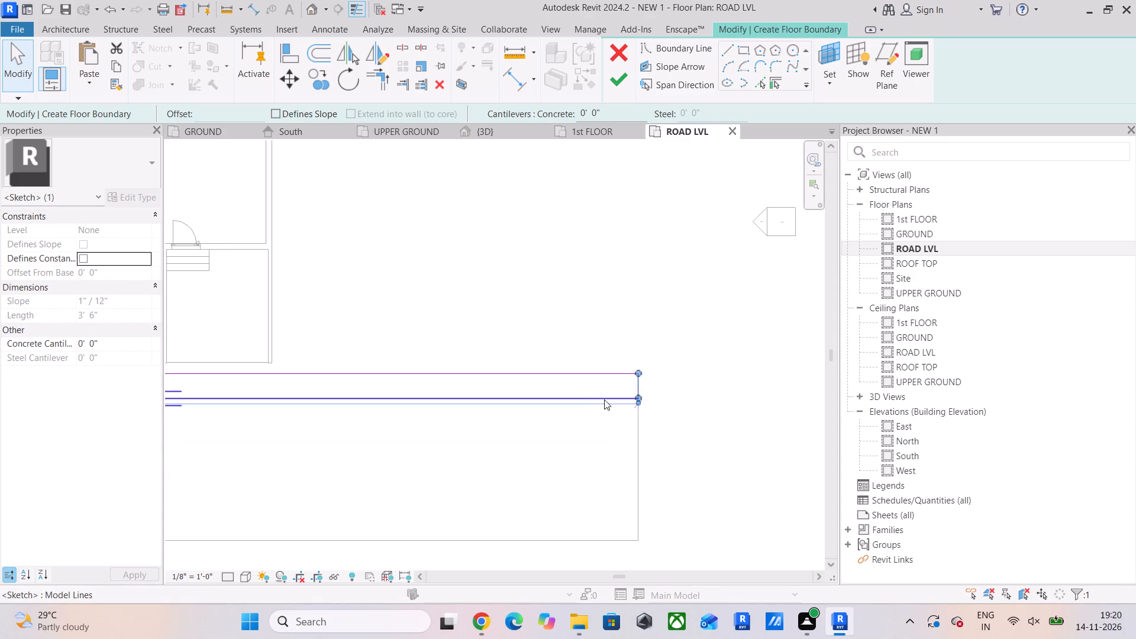
Set the strip's width to 3' by moving its north edge.
scroll(604, 399, down, 6)
middle_drag(578, 395, 802, 393)
scroll(522, 402, up, 1)
middle_drag(522, 402, 603, 403)
scroll(335, 391, up, 4)
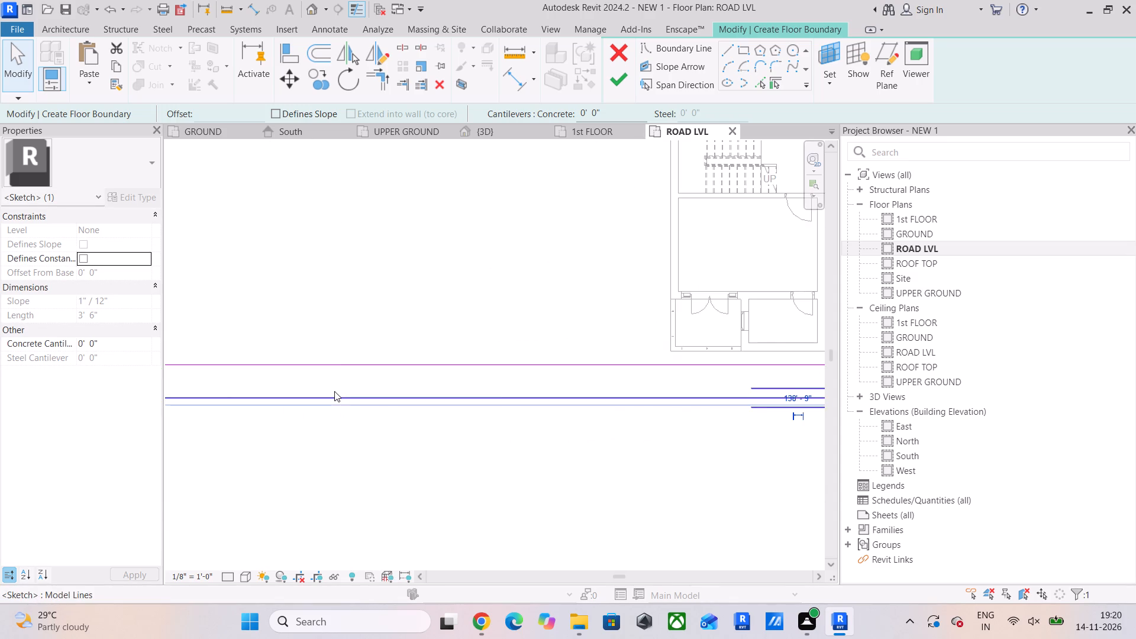
middle_drag(334, 391, 602, 390)
scroll(602, 390, down, 5)
click(561, 380)
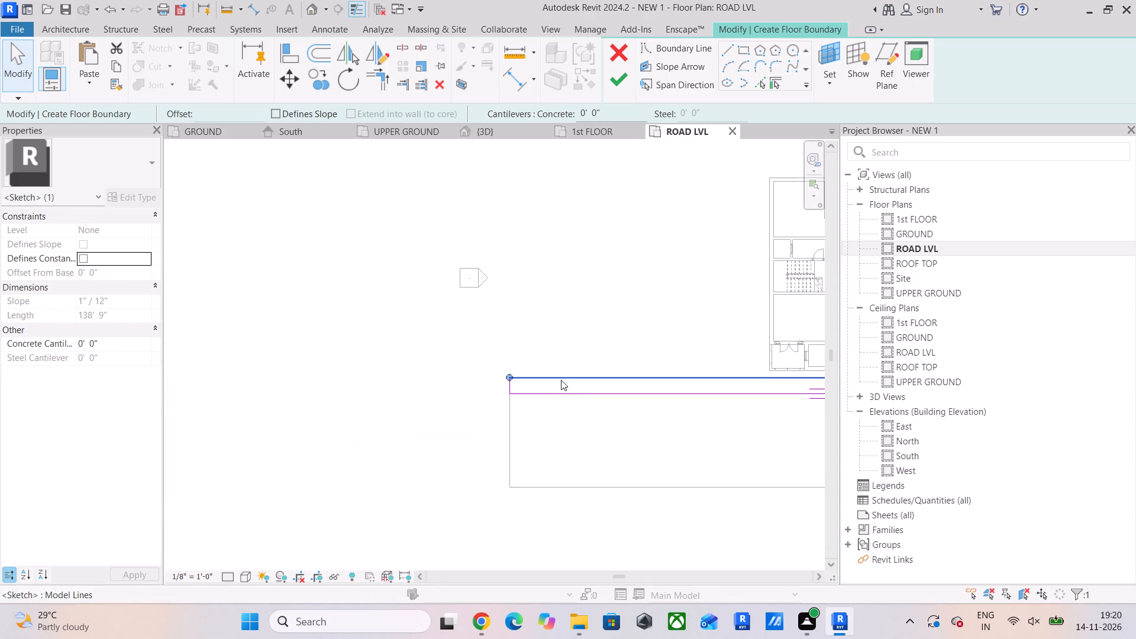
scroll(582, 385, up, 3)
middle_drag(621, 405, 333, 426)
scroll(404, 428, down, 5)
middle_drag(552, 433, 393, 439)
scroll(645, 401, up, 11)
click(657, 453)
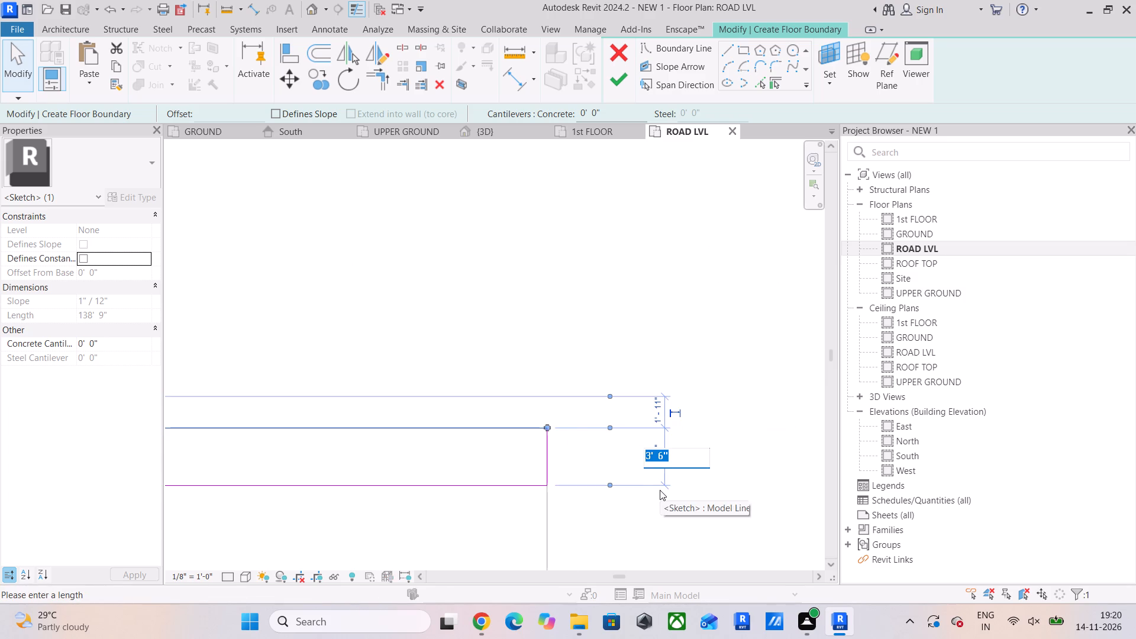
text(3')
key(Return)
scroll(715, 468, down, 4)
middle_drag(716, 455, 766, 392)
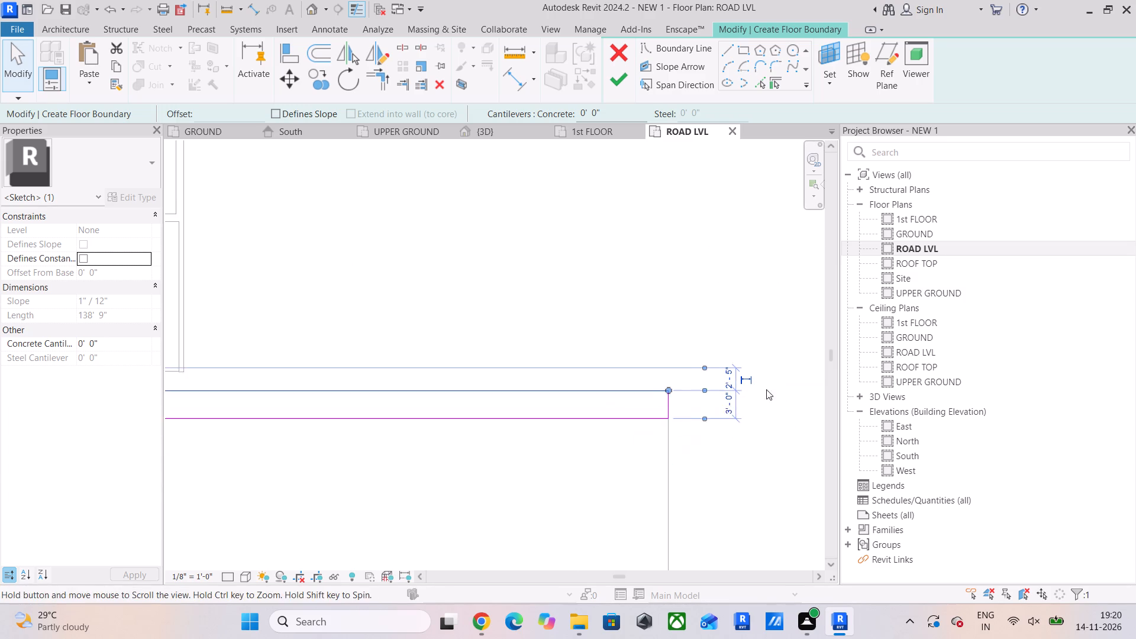
click(589, 282)
Copy the strip's rectangular boundary from the road slab's north side to just outside its south edge.
scroll(582, 307, down, 6)
middle_drag(582, 322, 691, 326)
scroll(521, 379, down, 4)
middle_drag(540, 379, 604, 369)
scroll(486, 348, up, 4)
scroll(485, 348, down, 3)
drag(338, 341, 785, 382)
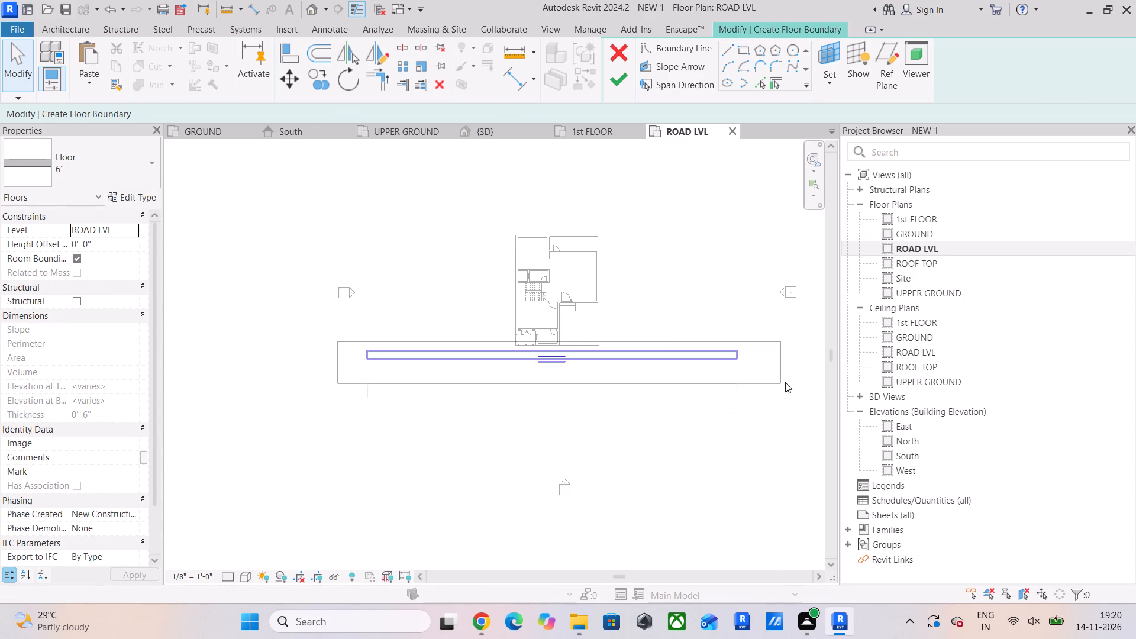
drag(785, 382, 793, 381)
drag(310, 80, 312, 85)
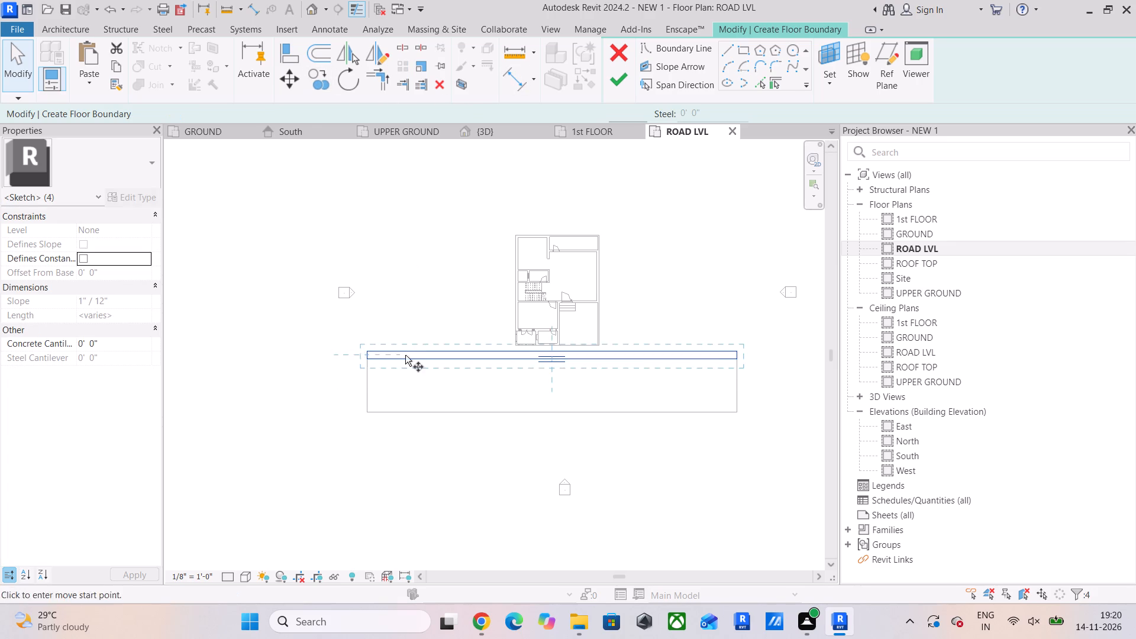
scroll(399, 364, up, 5)
scroll(348, 328, up, 3)
click(331, 344)
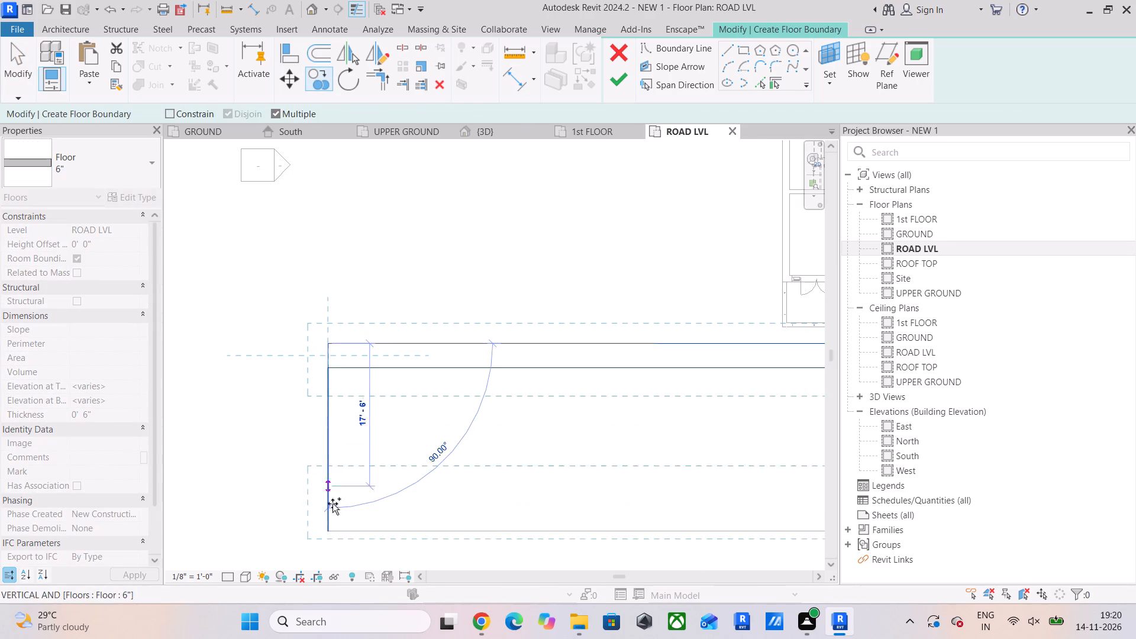
click(329, 530)
scroll(297, 438, down, 4)
middle_drag(298, 435, 313, 358)
key(Escape)
key(Escape)
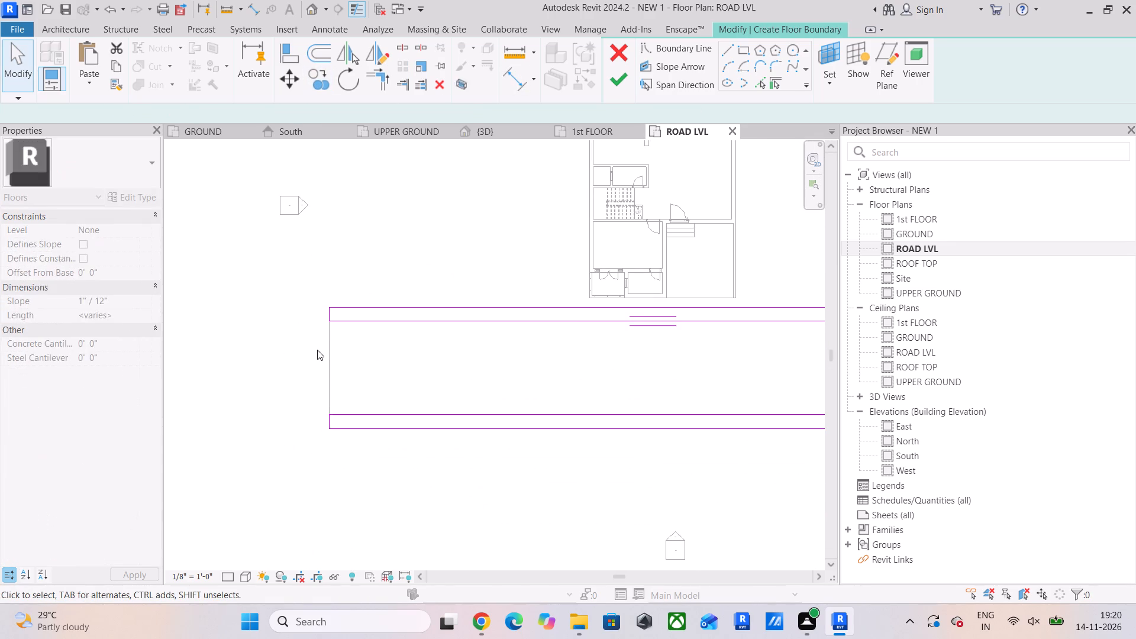
Finish the floor sketch containing the two strips along the road.
scroll(491, 346, down, 4)
middle_drag(513, 351, 489, 376)
scroll(630, 299, up, 3)
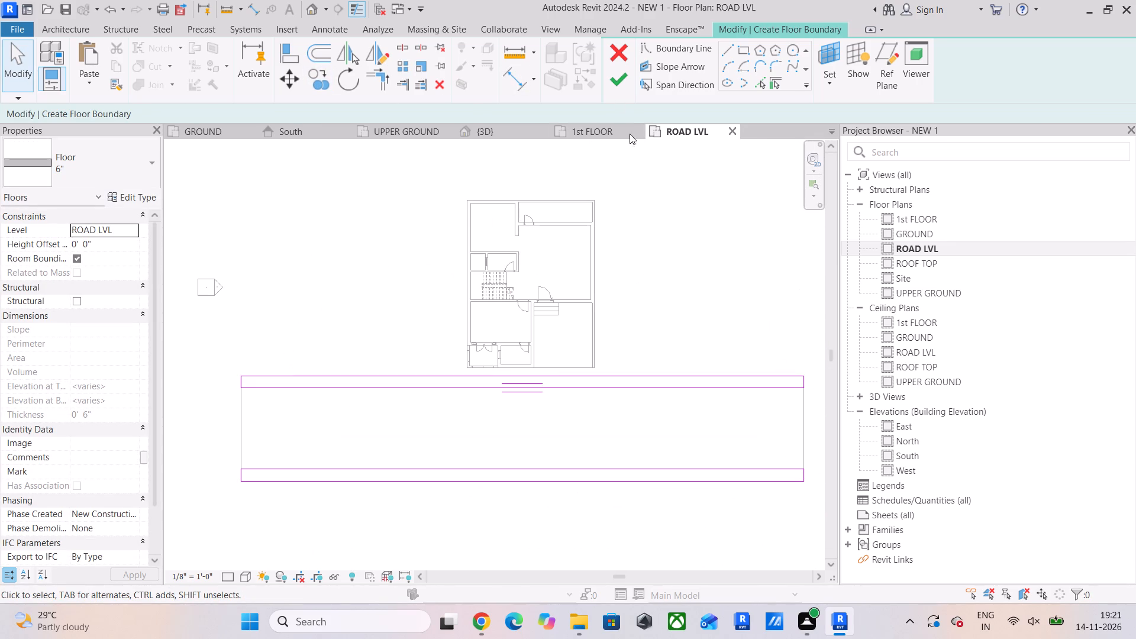
click(608, 78)
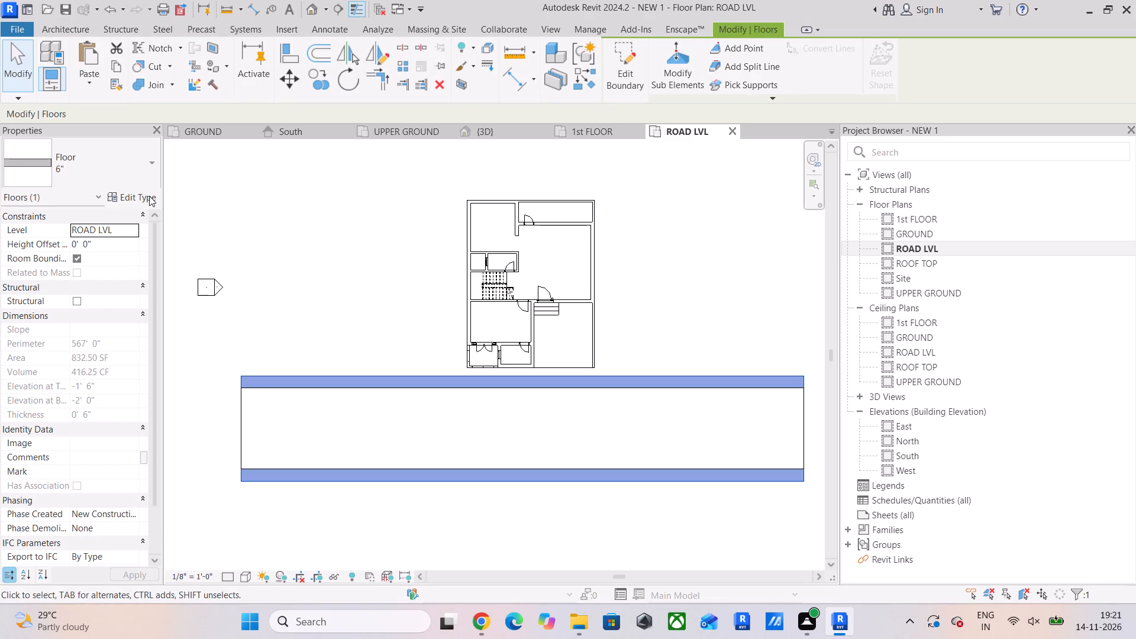
Duplicate the strips' 6" floor type under the name GRASS.
click(149, 195)
click(881, 120)
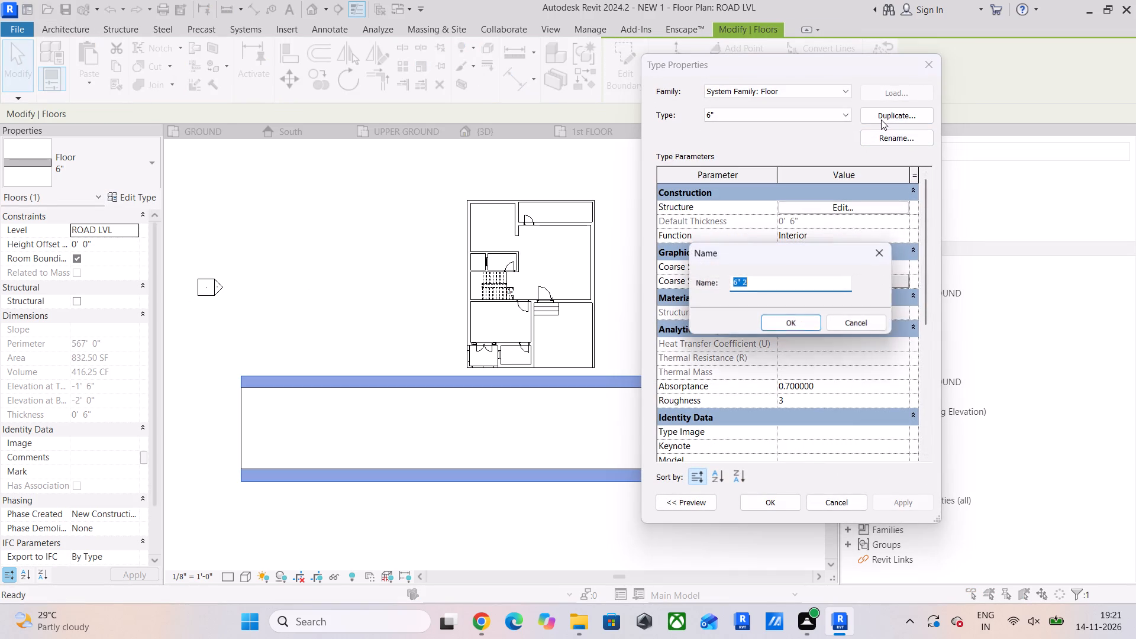
text(GRASS)
key(Return)
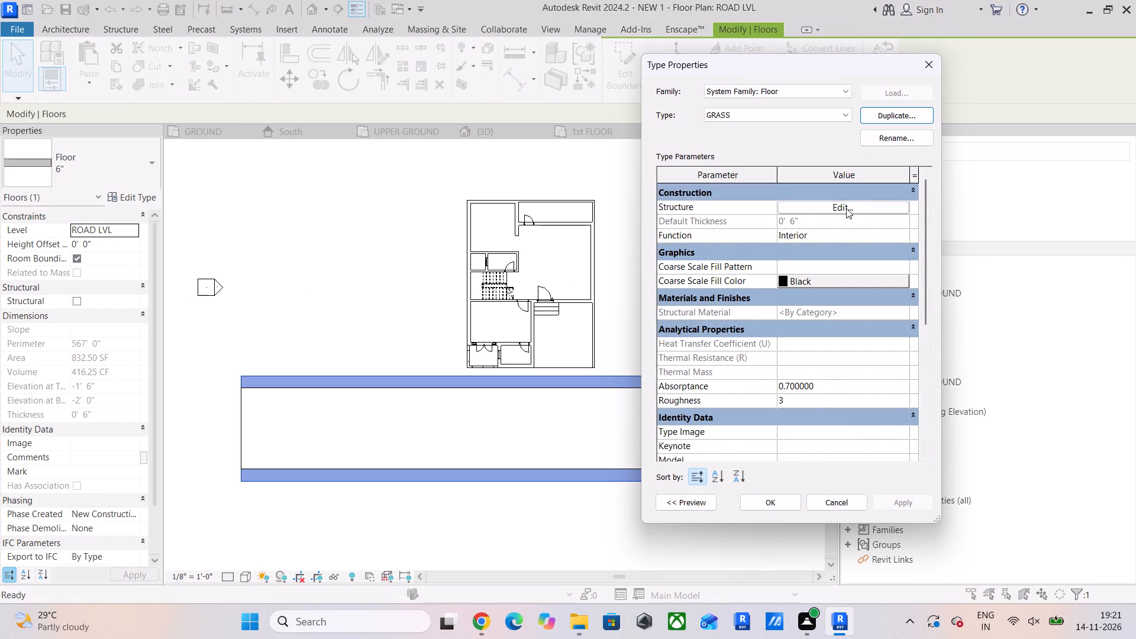
Duplicate the 0 BLCK material with its assets while editing the structure layer of the GRASS floor type.
click(857, 206)
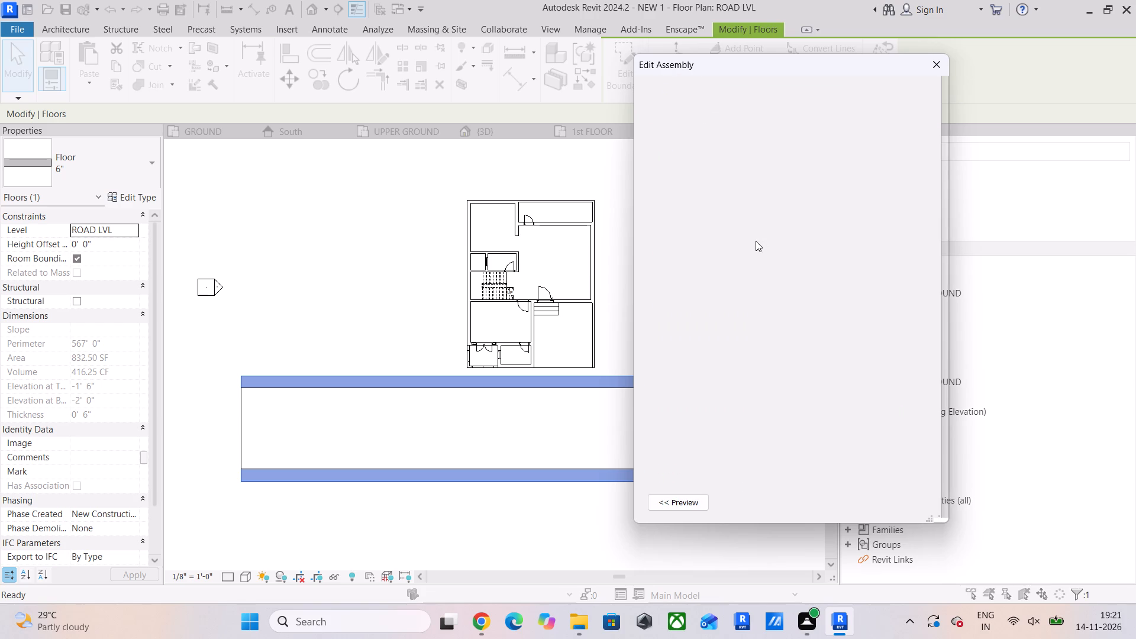
click(756, 241)
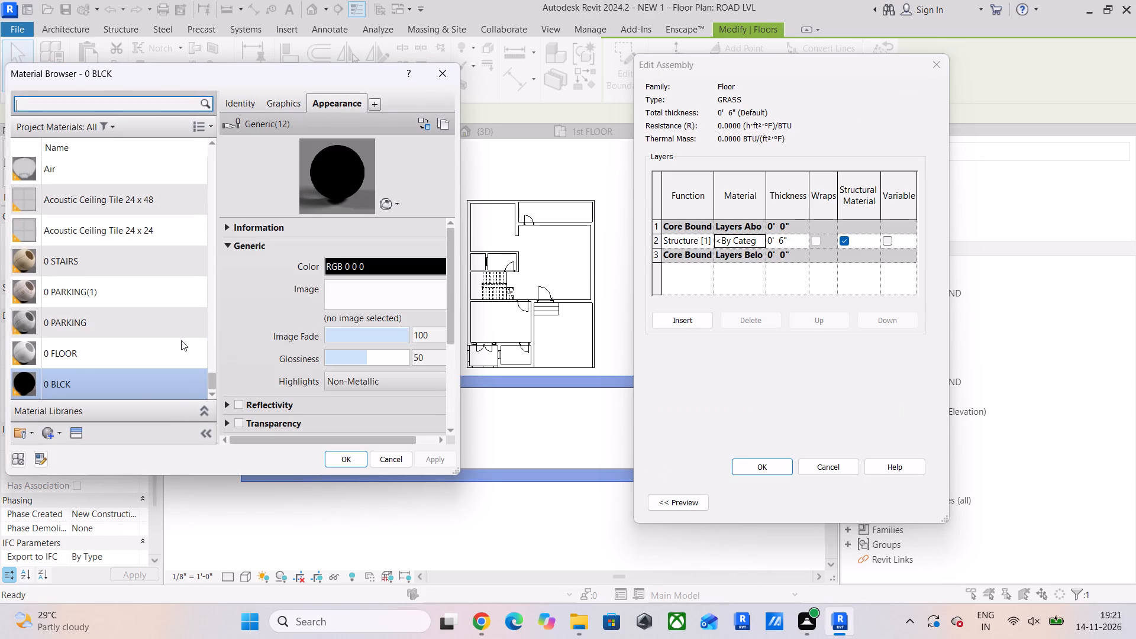
right_click(136, 387)
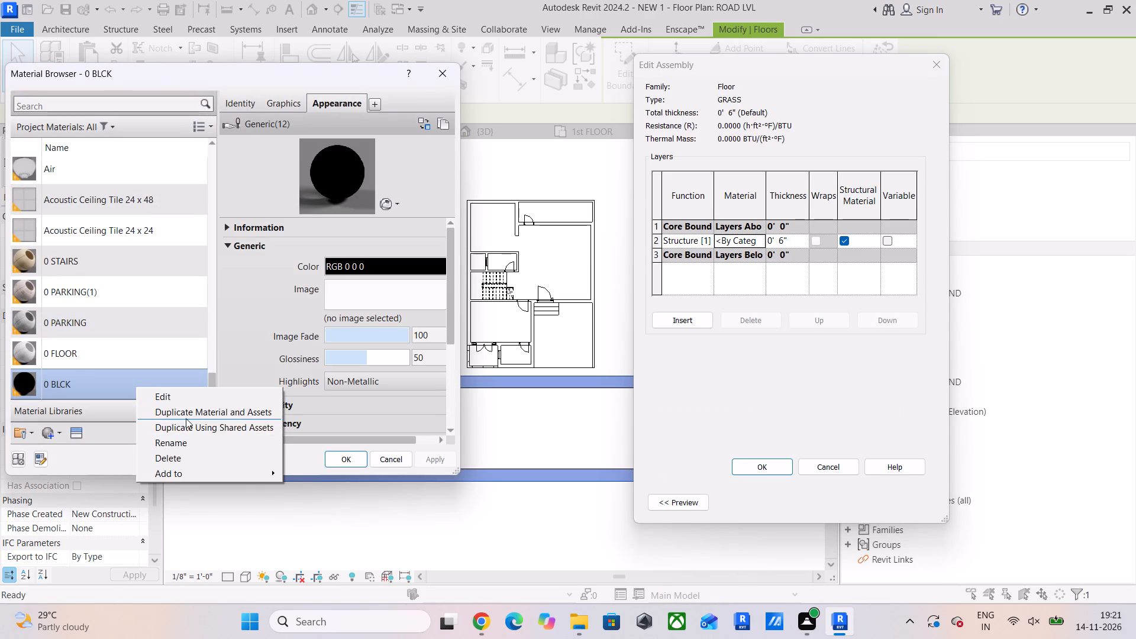
click(186, 417)
Load Grass_01_Albedo_1k.png from the GRASS texture folder as the duplicated material's appearance image.
click(388, 296)
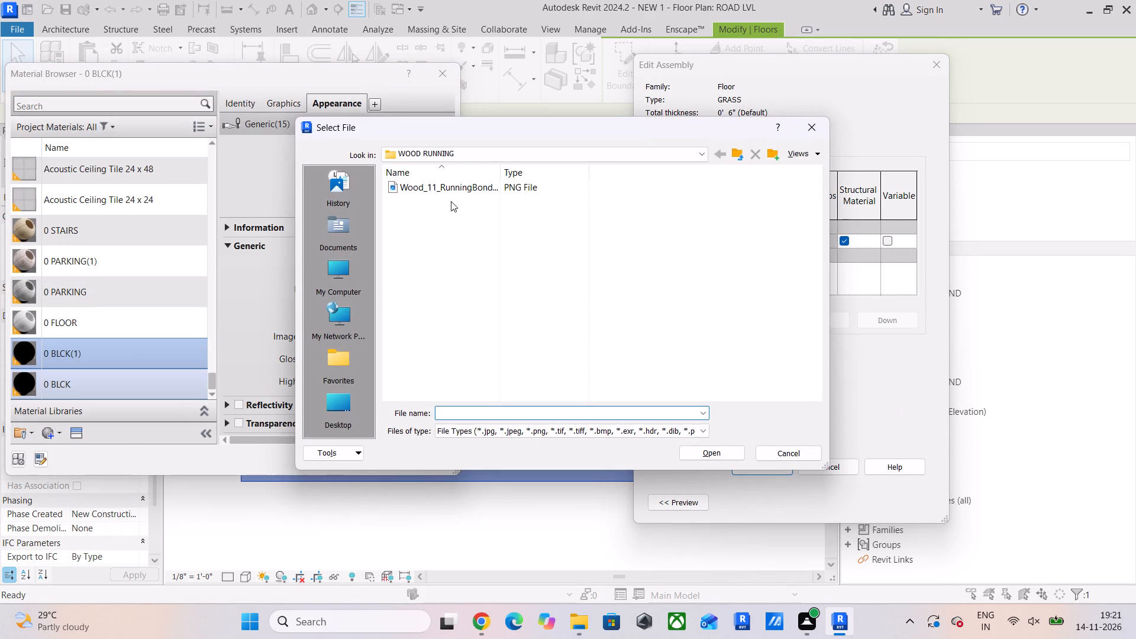
click(737, 151)
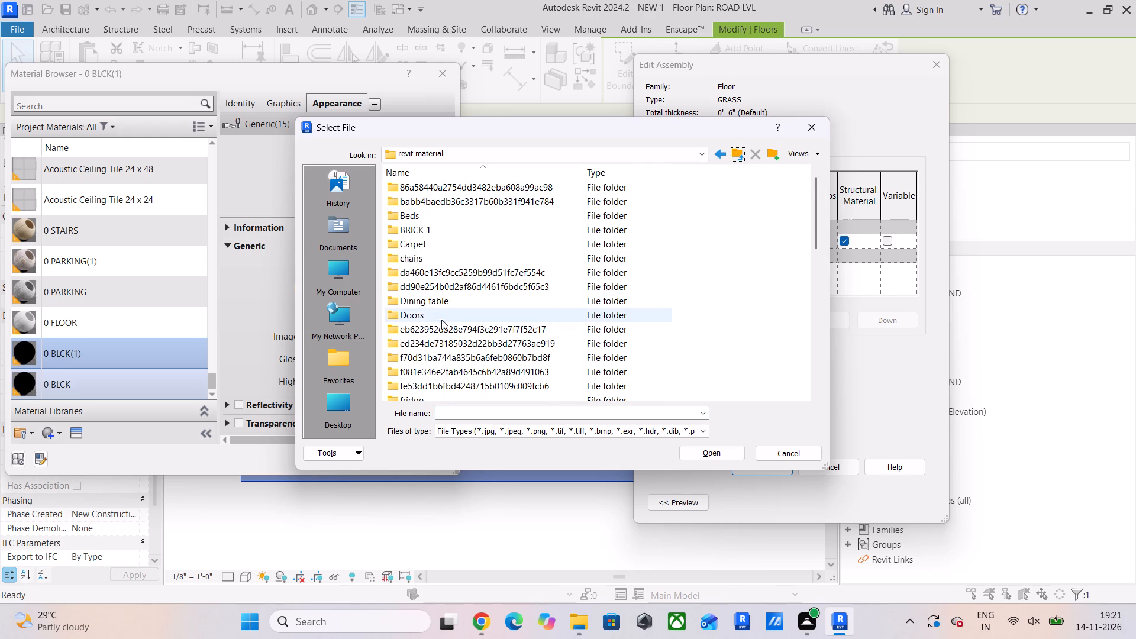
scroll(452, 299, down, 5)
double_click(452, 299)
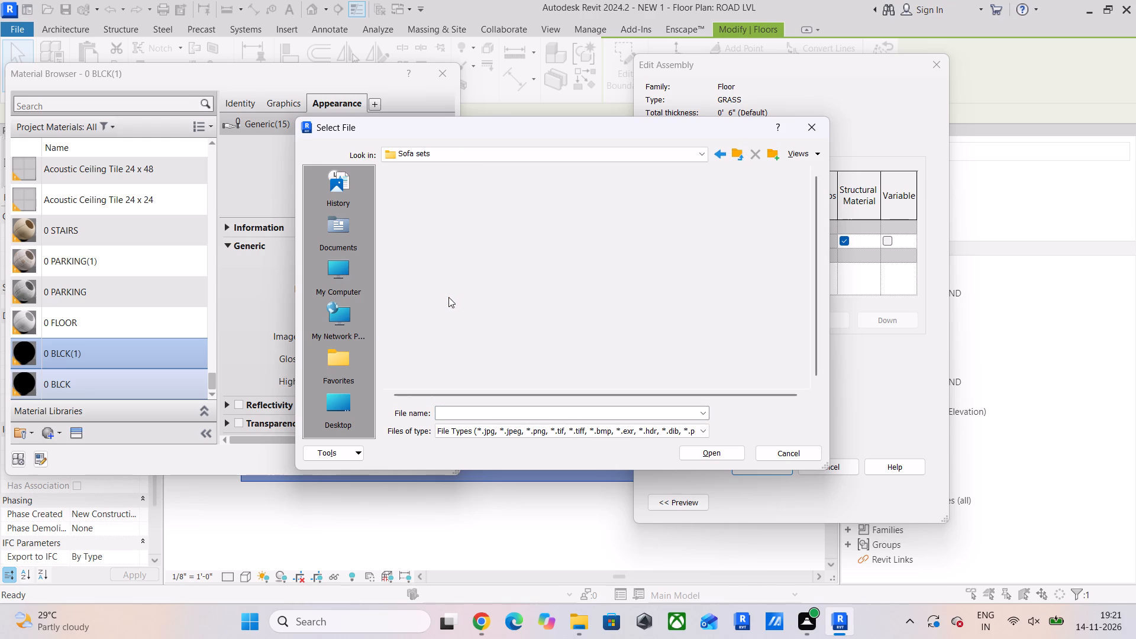
scroll(445, 293, down, 1)
click(730, 153)
scroll(441, 291, down, 3)
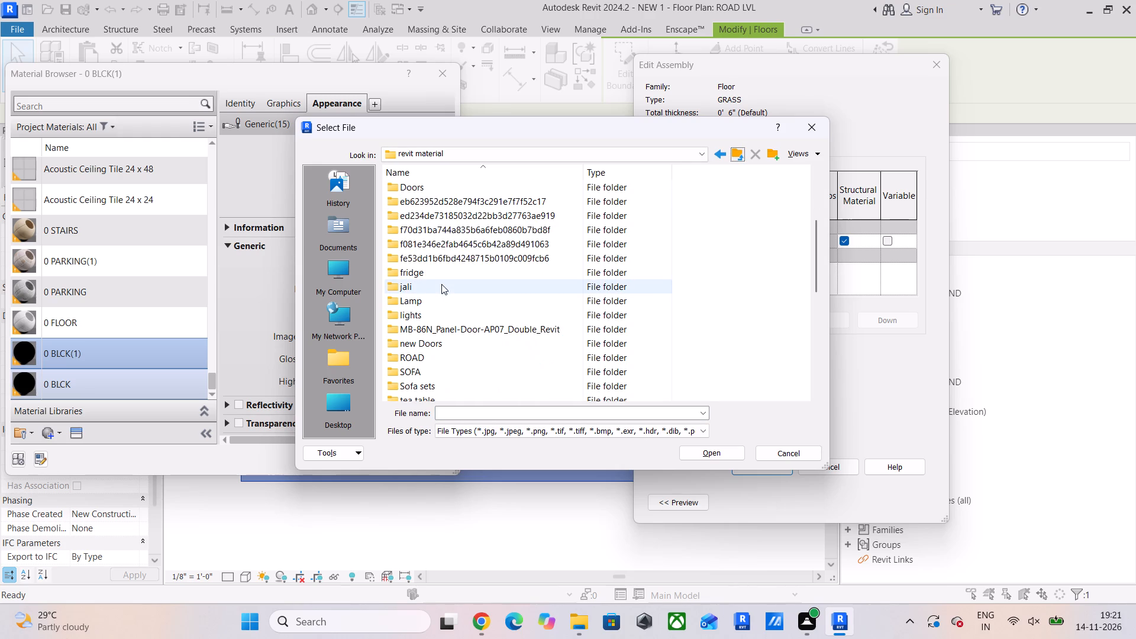
scroll(441, 296, down, 1)
double_click(432, 324)
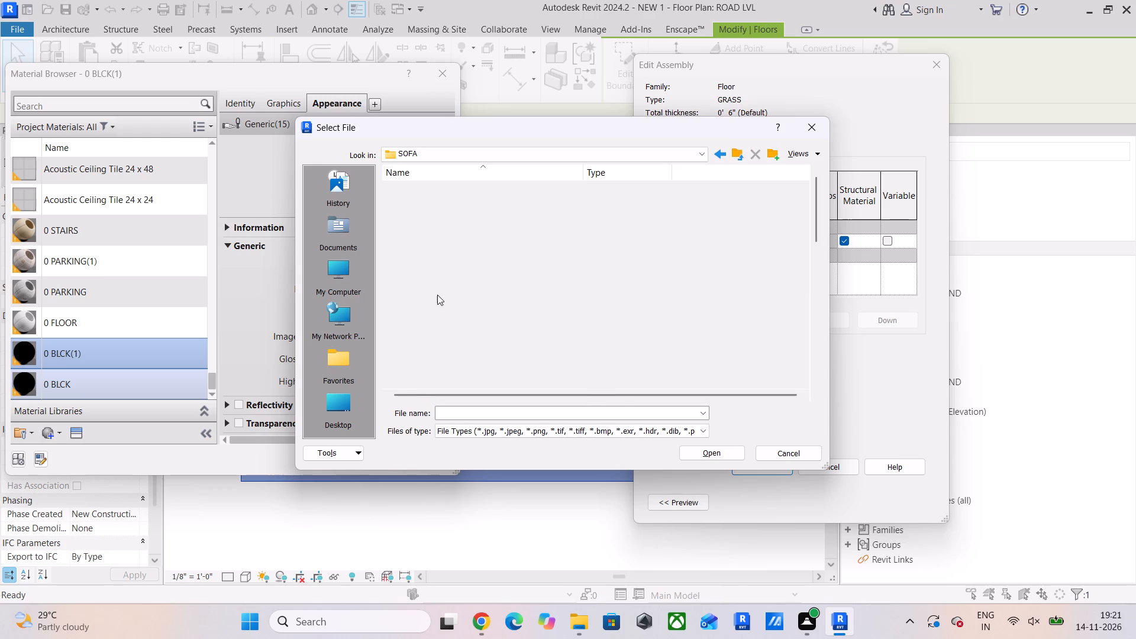
ctrl+scroll(438, 293, up, 1)
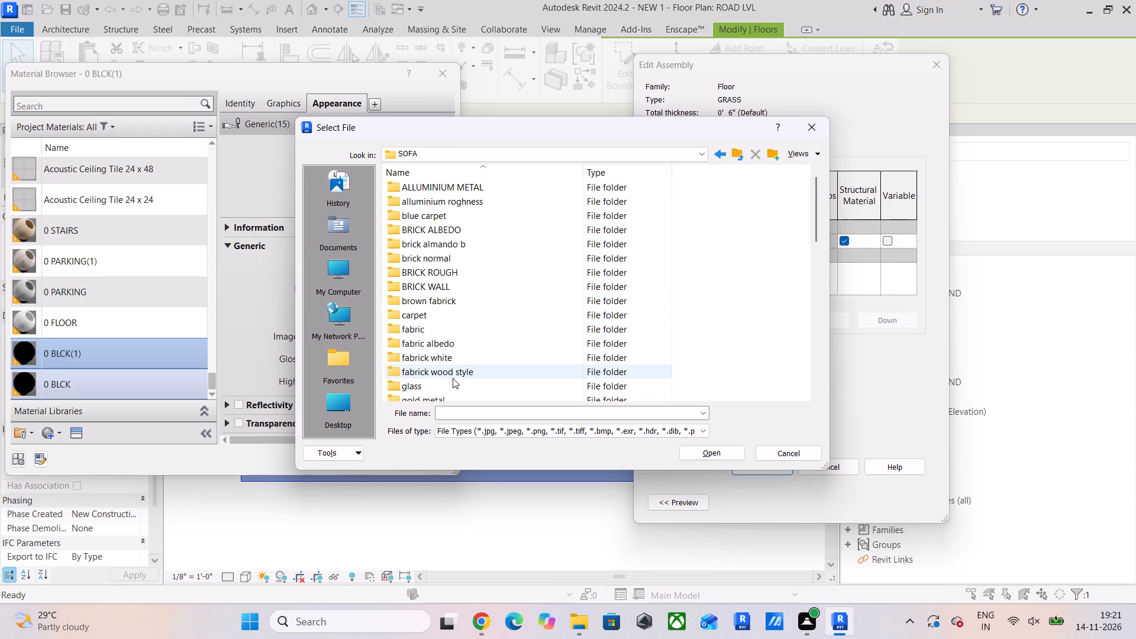
scroll(453, 378, down, 1)
double_click(451, 372)
double_click(466, 192)
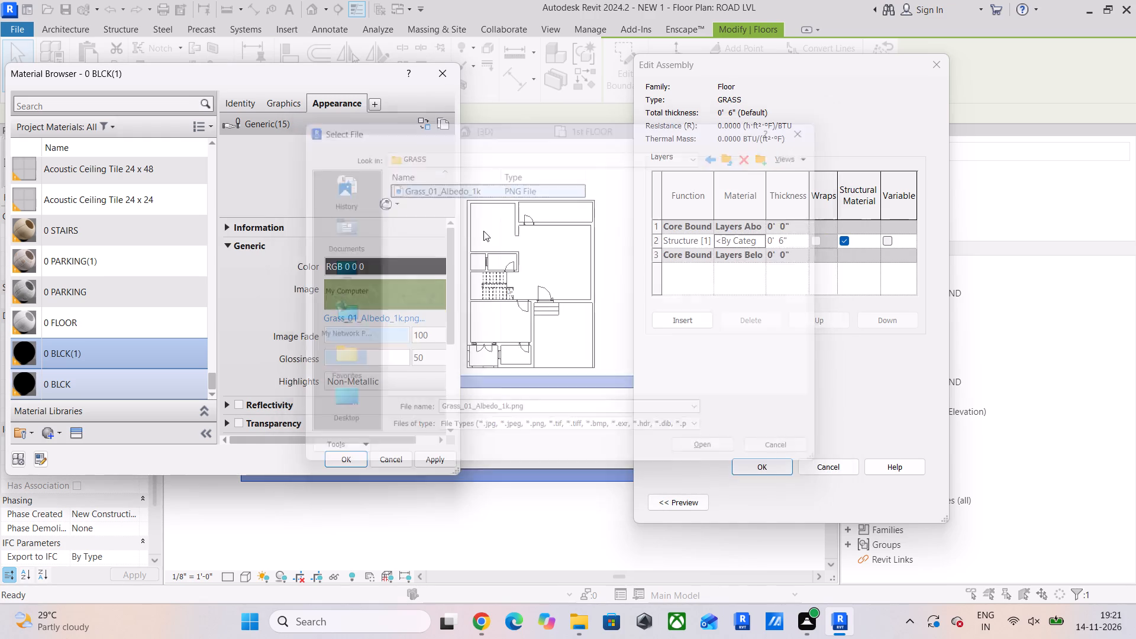
Assign the grass-textured material to the 6" structure layer and apply the GRASS type to the roadside strips.
drag(759, 470, 751, 473)
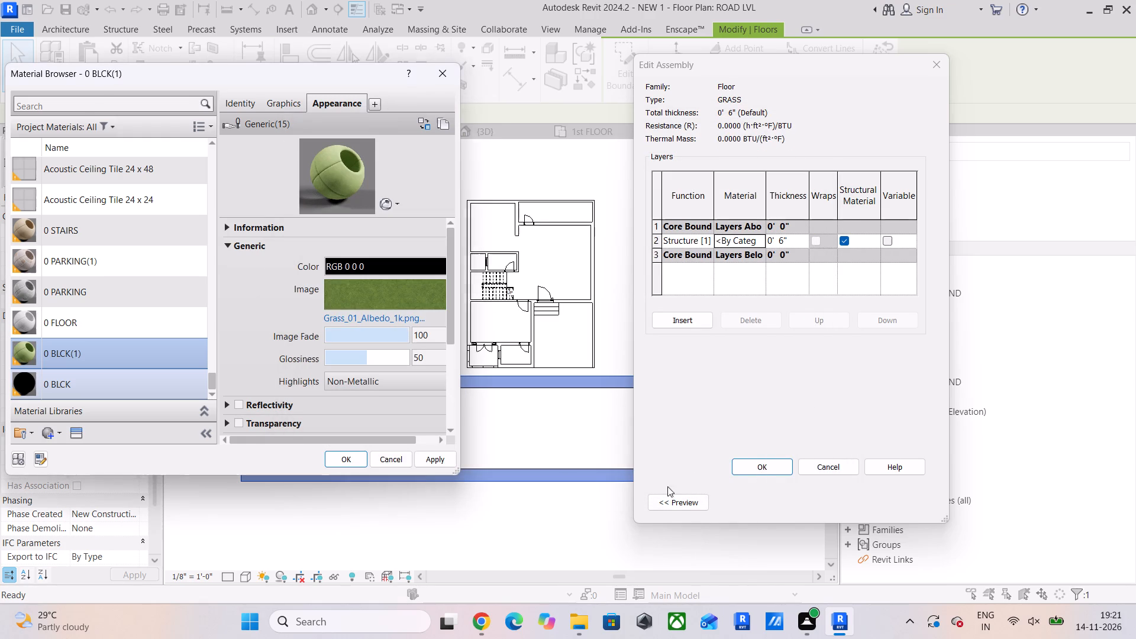
click(435, 460)
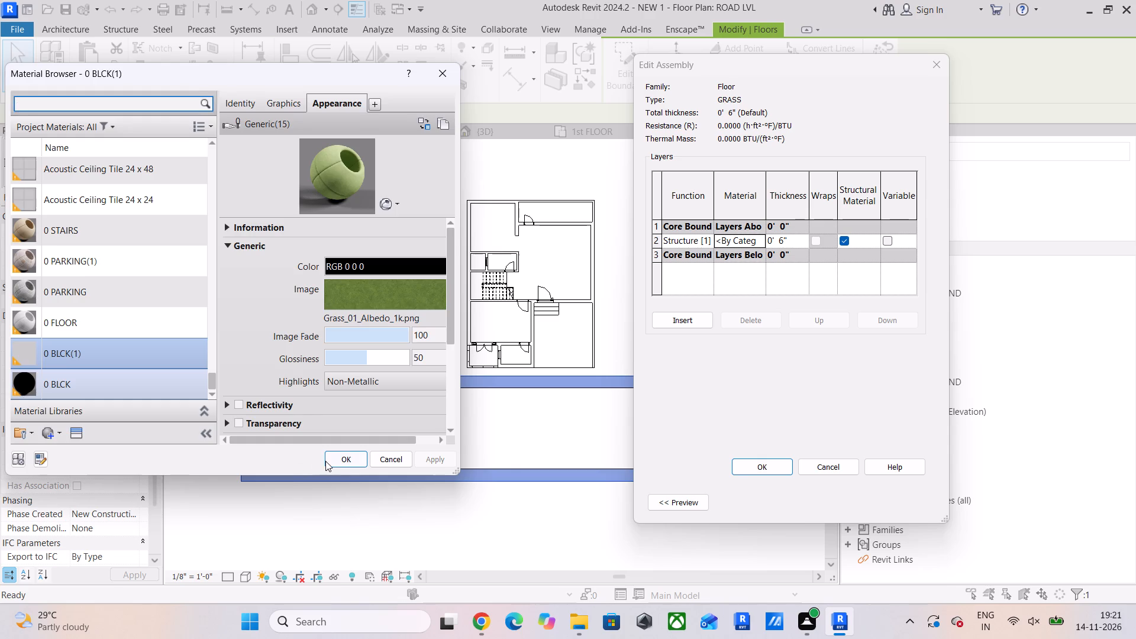
click(327, 461)
click(779, 467)
drag(892, 499, 887, 500)
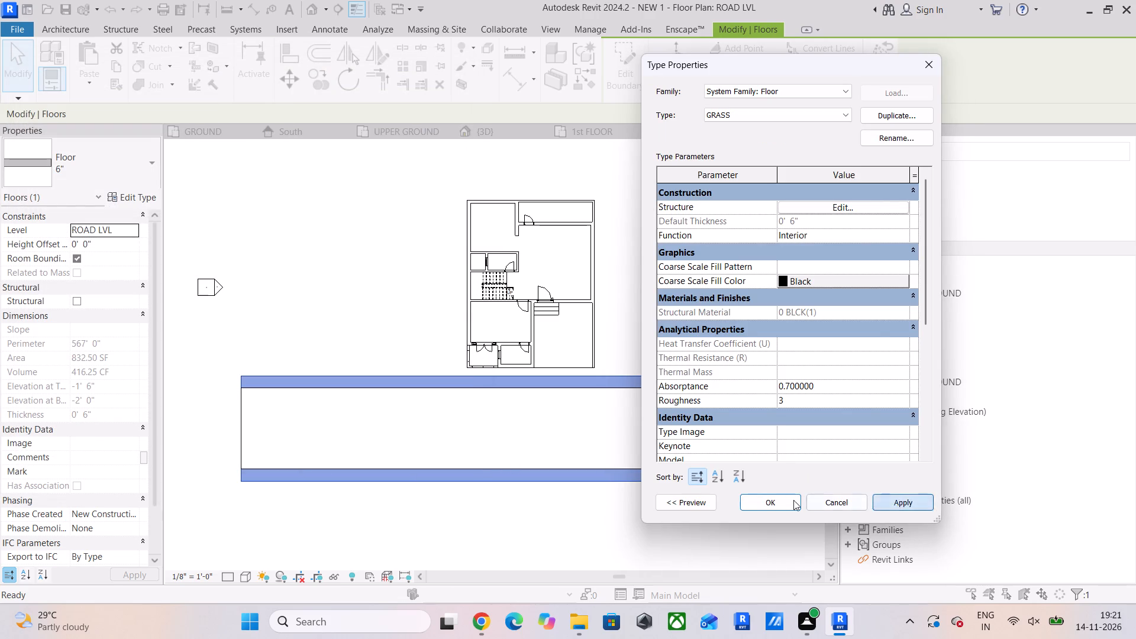
click(783, 500)
click(547, 524)
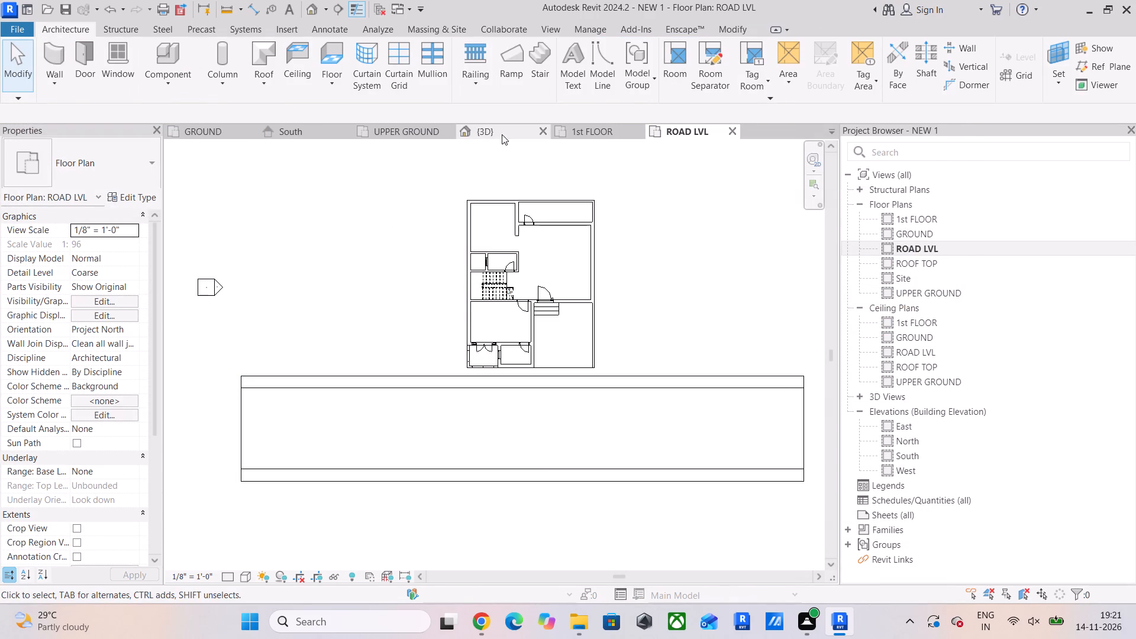
Set the grass strips' height offset from ROAD LVL to 6" in the 3D view.
click(502, 130)
scroll(492, 412, down, 3)
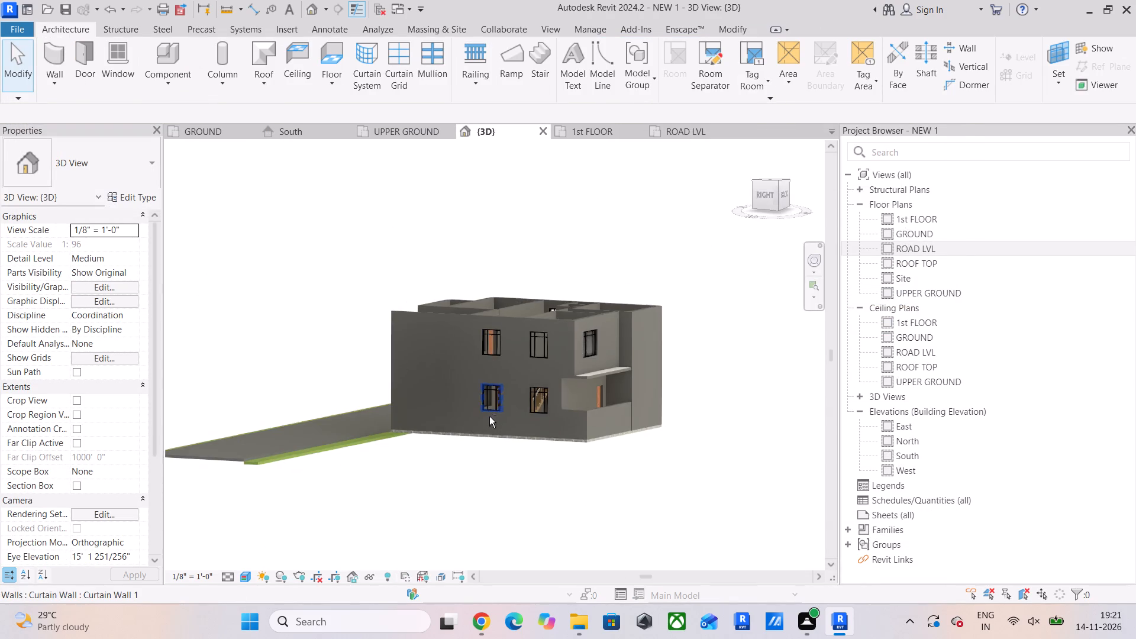
shift+middle_drag(489, 418, 577, 408)
click(485, 459)
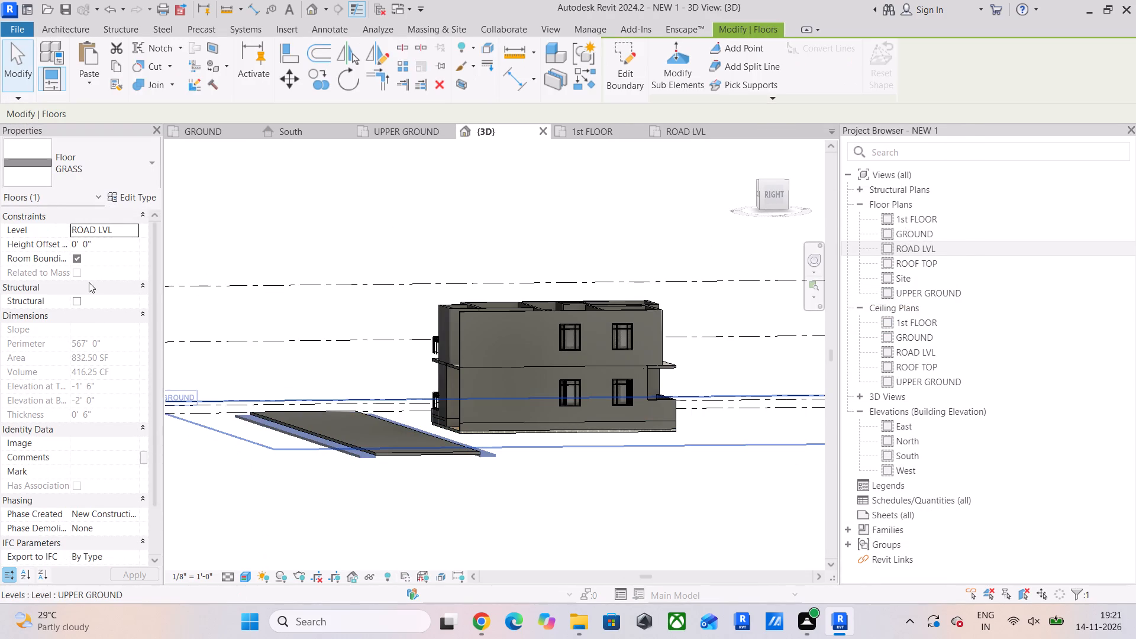
click(114, 250)
text(6")
key(Return)
click(559, 482)
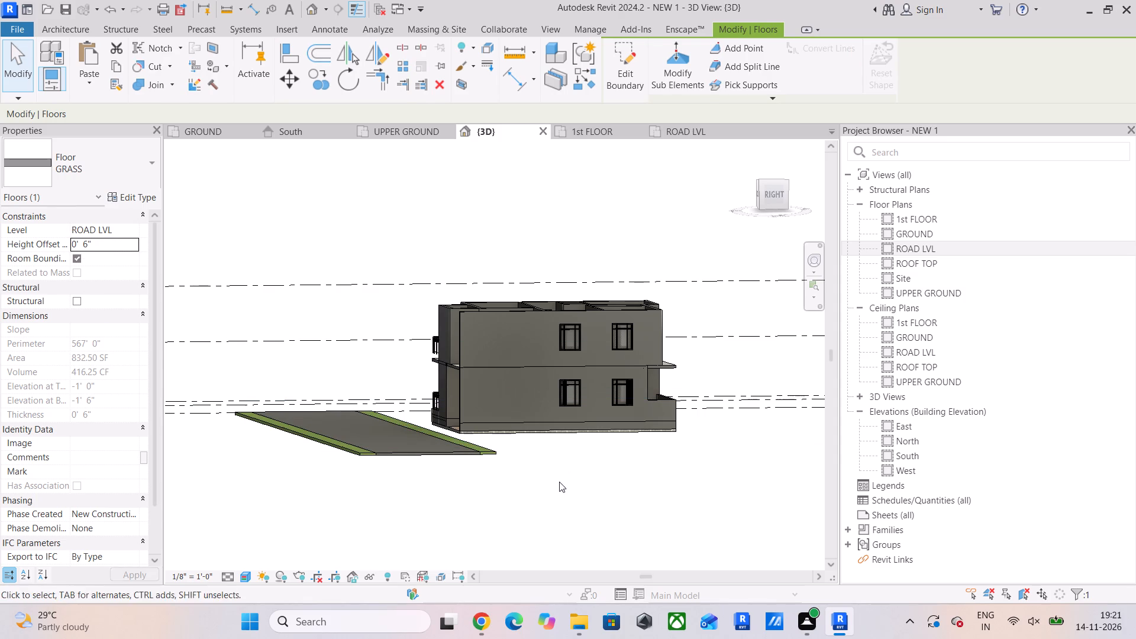
Extend the 6" PARKING floor's south boundary to the north edge of the grass strip in the GROUND plan.
shift+middle_drag(398, 433, 604, 469)
scroll(601, 450, up, 6)
middle_drag(592, 448, 561, 454)
click(612, 445)
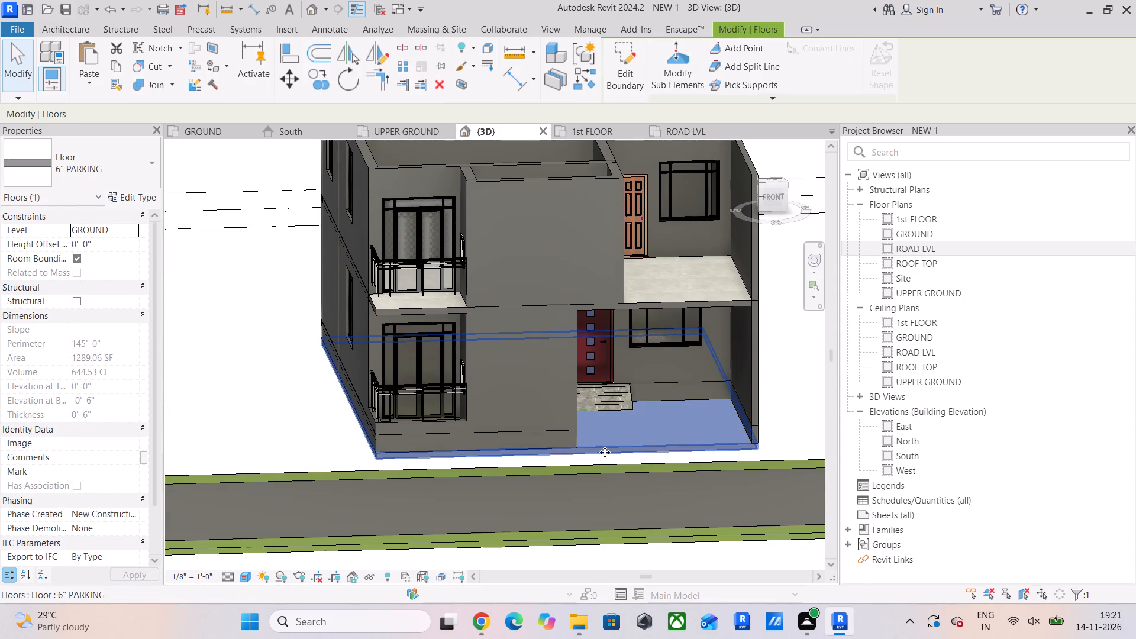
scroll(589, 455, up, 3)
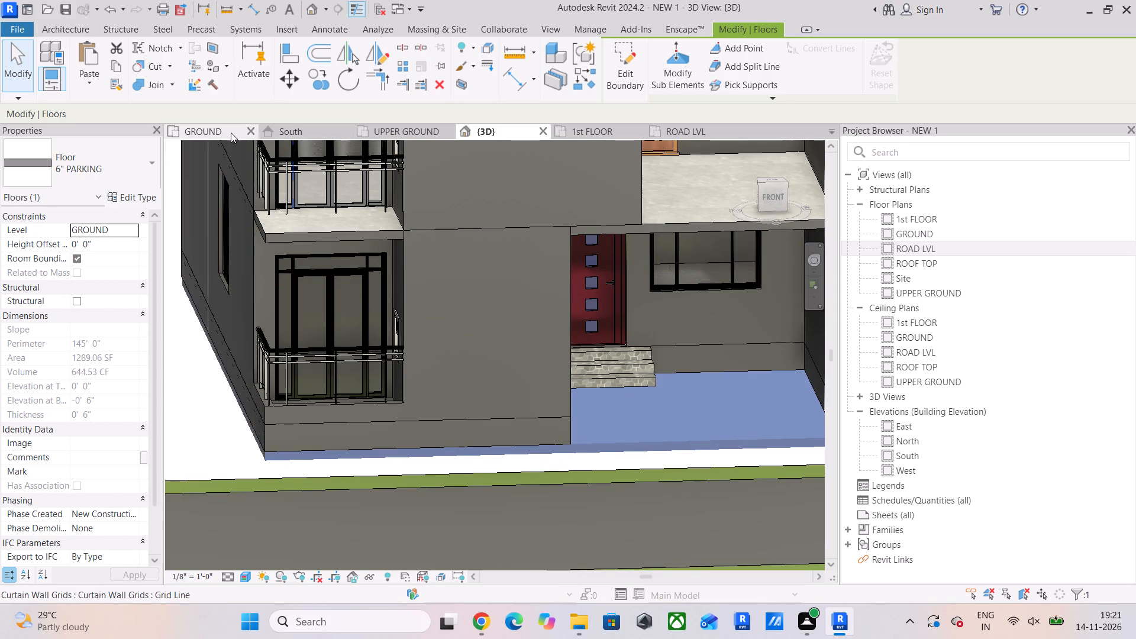
click(231, 133)
scroll(232, 133, down, 6)
middle_drag(393, 180, 409, 163)
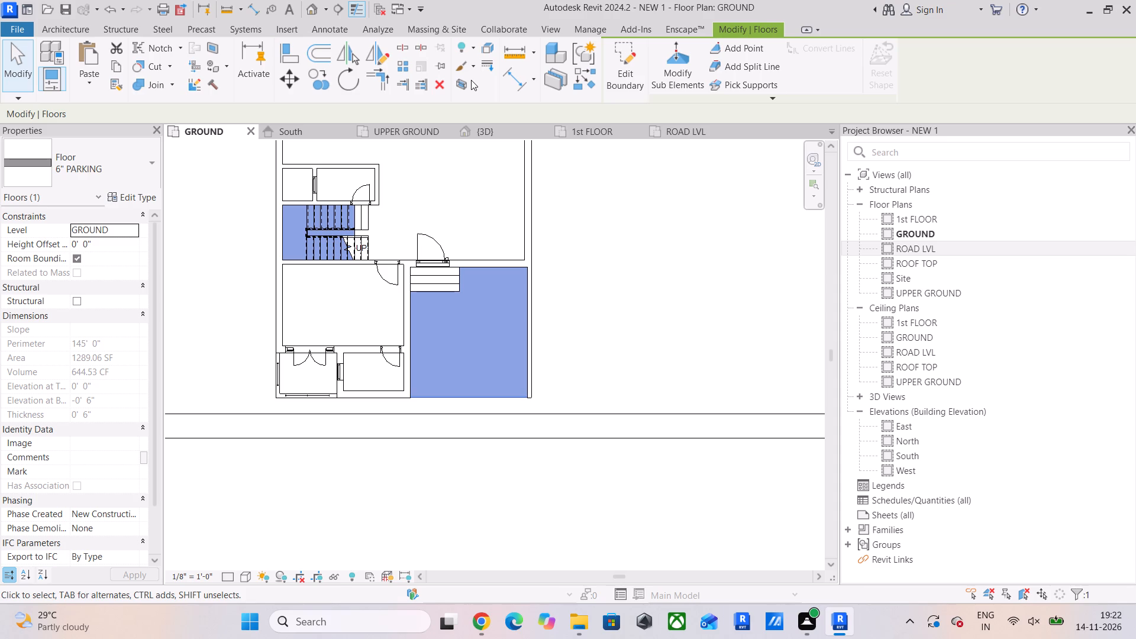
click(625, 73)
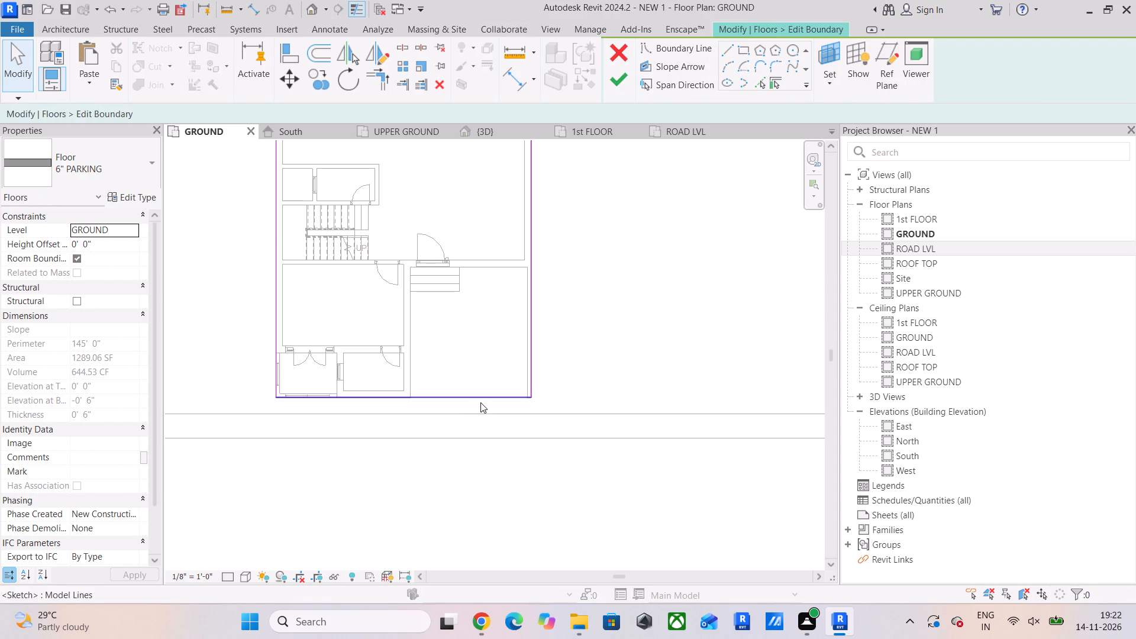
click(479, 401)
drag(464, 401, 460, 422)
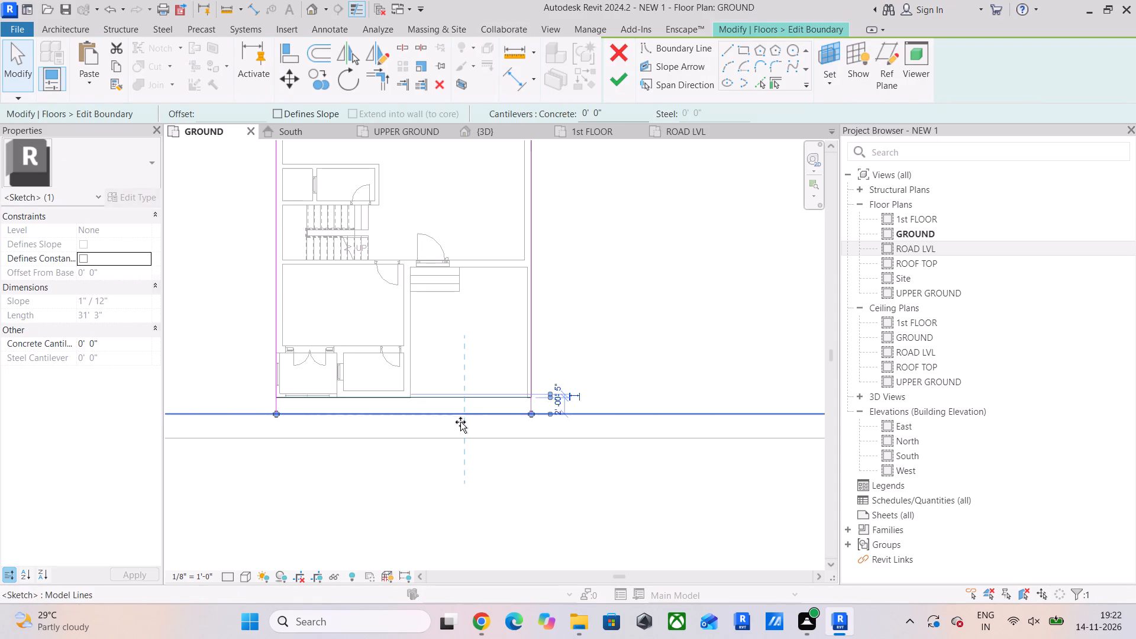
drag(460, 422, 459, 422)
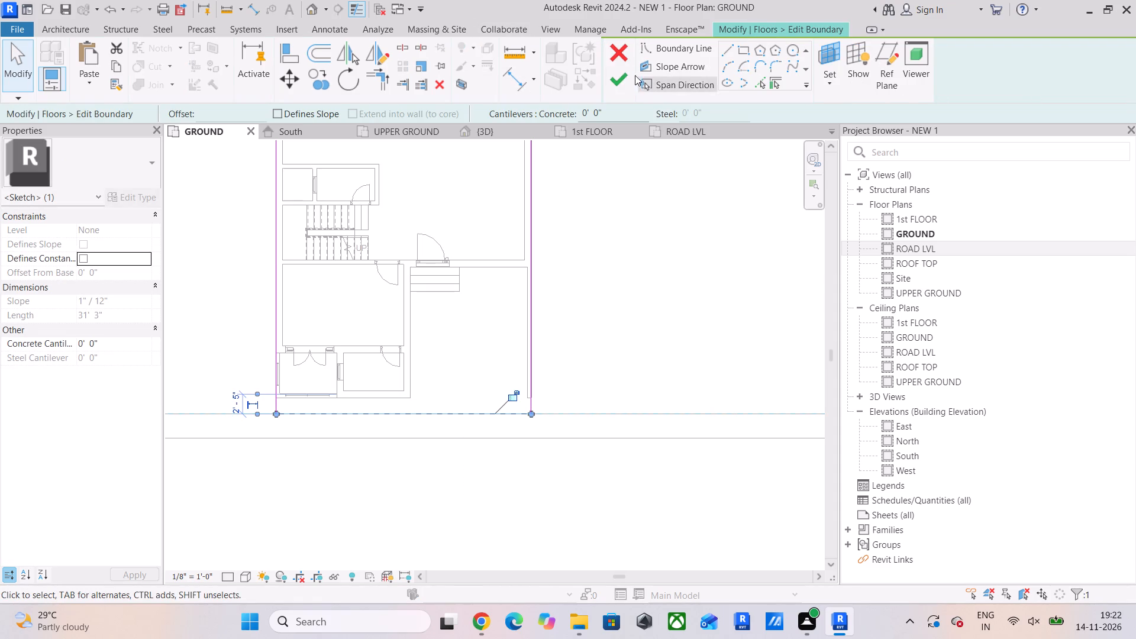
click(623, 75)
Move the west boundary of the 6" PARKING floor outward to 5'-0" from the house's west wall.
scroll(238, 414, up, 3)
scroll(264, 346, up, 3)
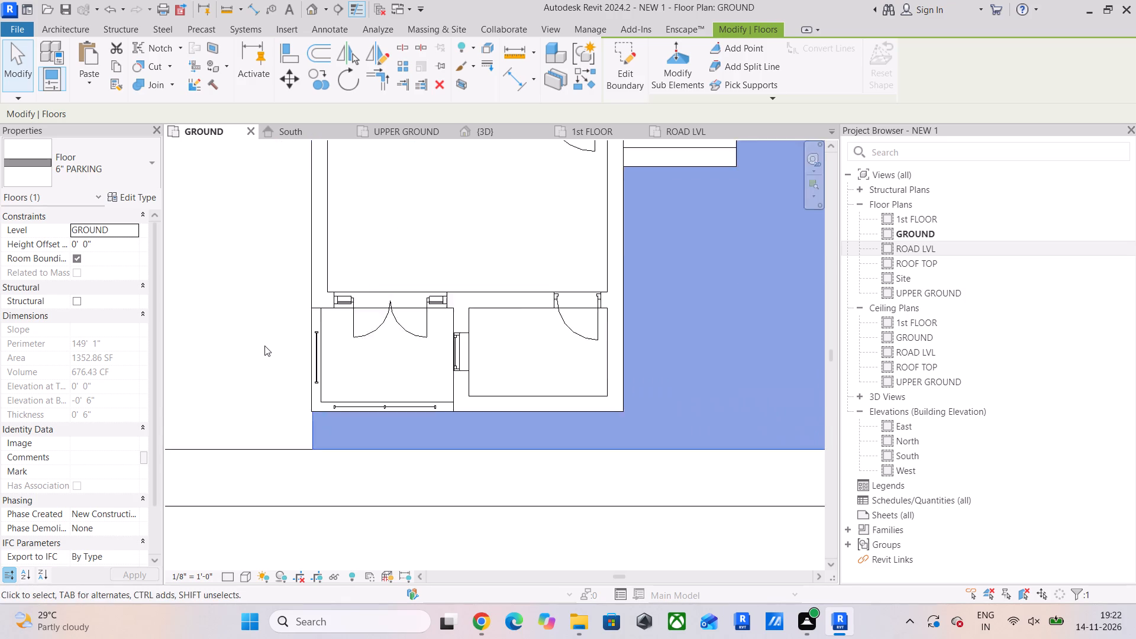
scroll(264, 346, up, 4)
middle_drag(267, 308, 247, 191)
scroll(227, 272, down, 1)
middle_drag(227, 272, 217, 299)
click(217, 299)
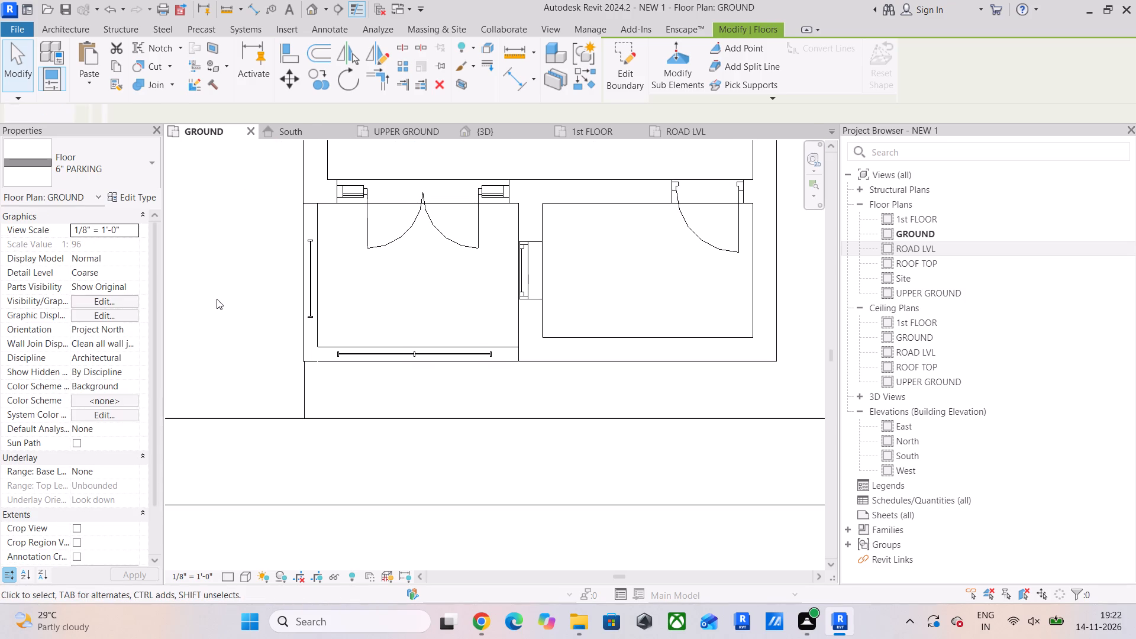
scroll(299, 379, down, 1)
click(299, 379)
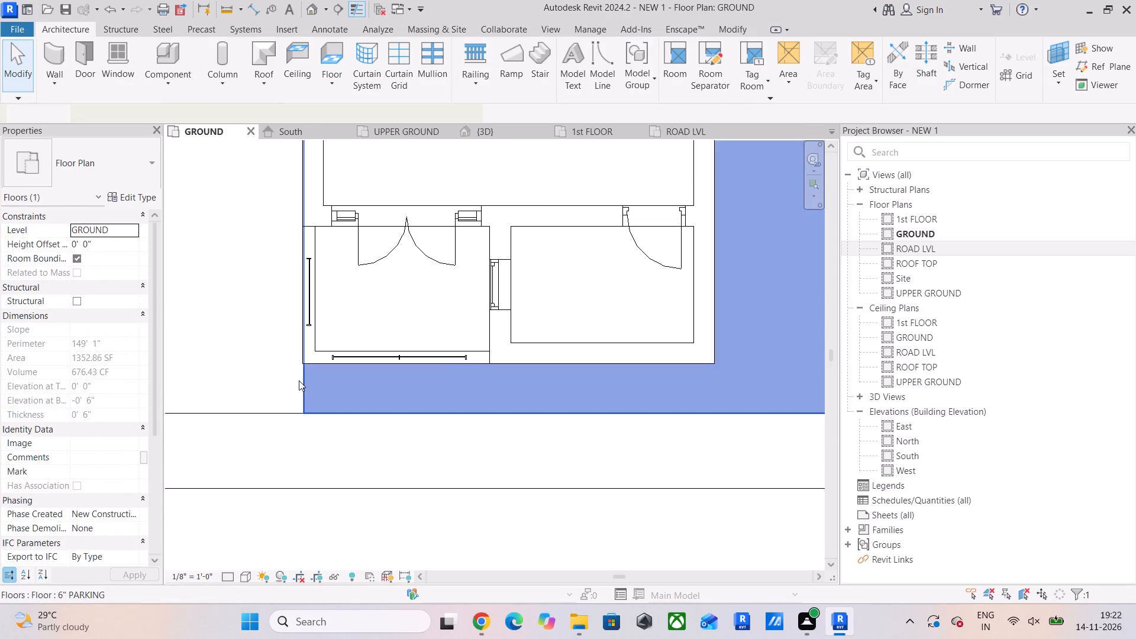
scroll(299, 386, down, 4)
middle_drag(299, 386, 336, 410)
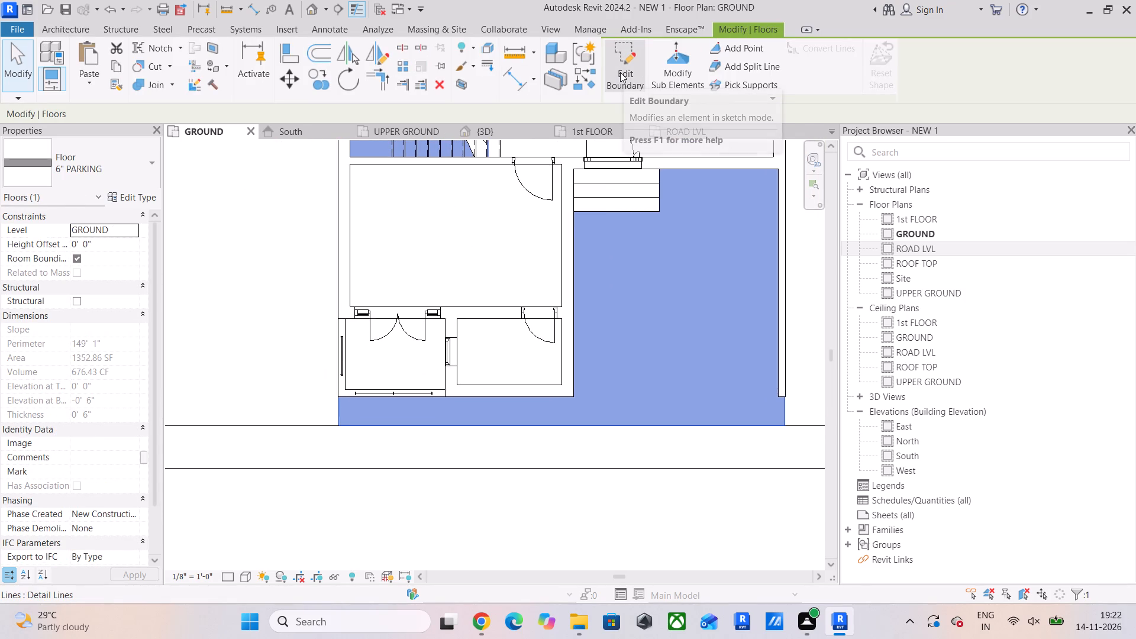
click(627, 62)
click(337, 406)
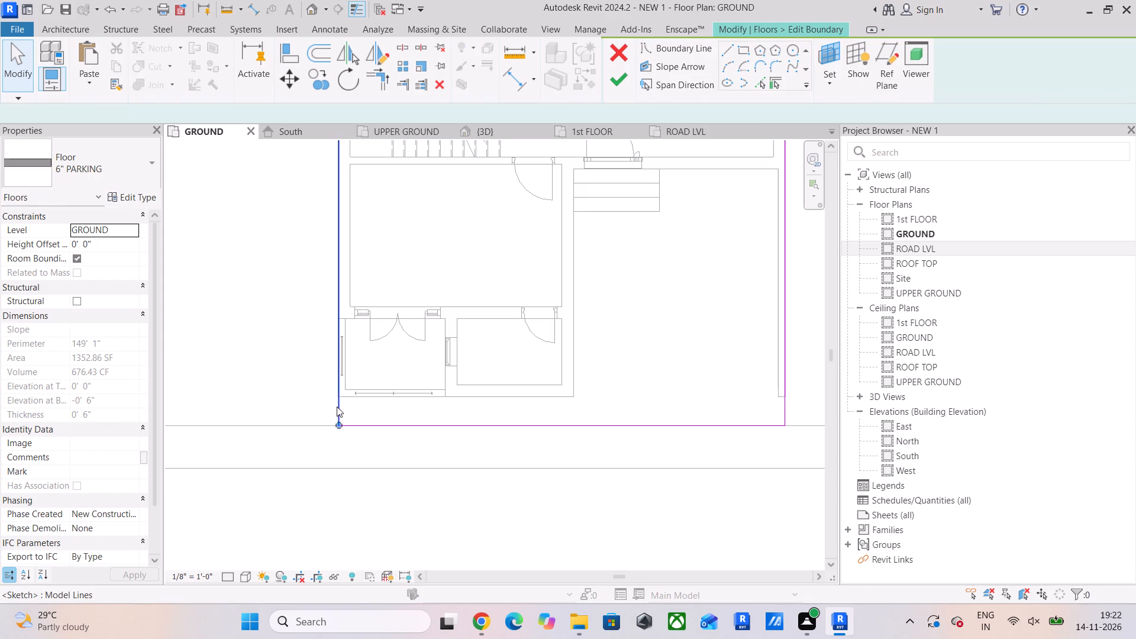
scroll(331, 367, down, 4)
middle_drag(331, 367, 351, 417)
scroll(359, 386, down, 4)
middle_drag(365, 386, 375, 457)
scroll(434, 302, up, 5)
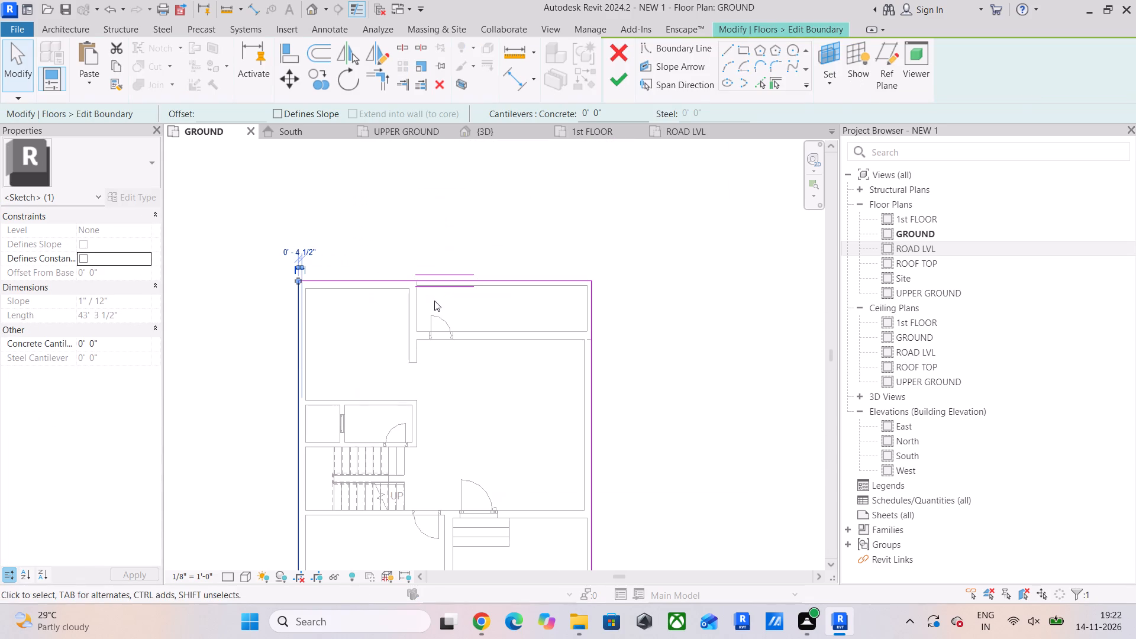
drag(295, 379, 256, 382)
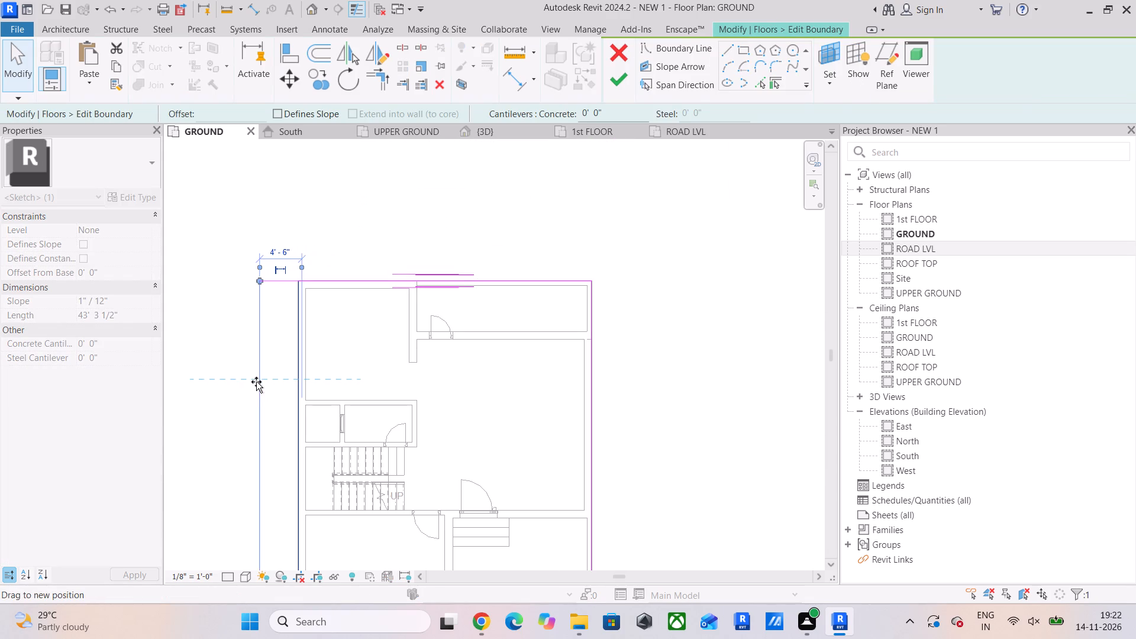
drag(256, 382, 250, 382)
middle_drag(250, 382, 275, 240)
scroll(301, 322, down, 3)
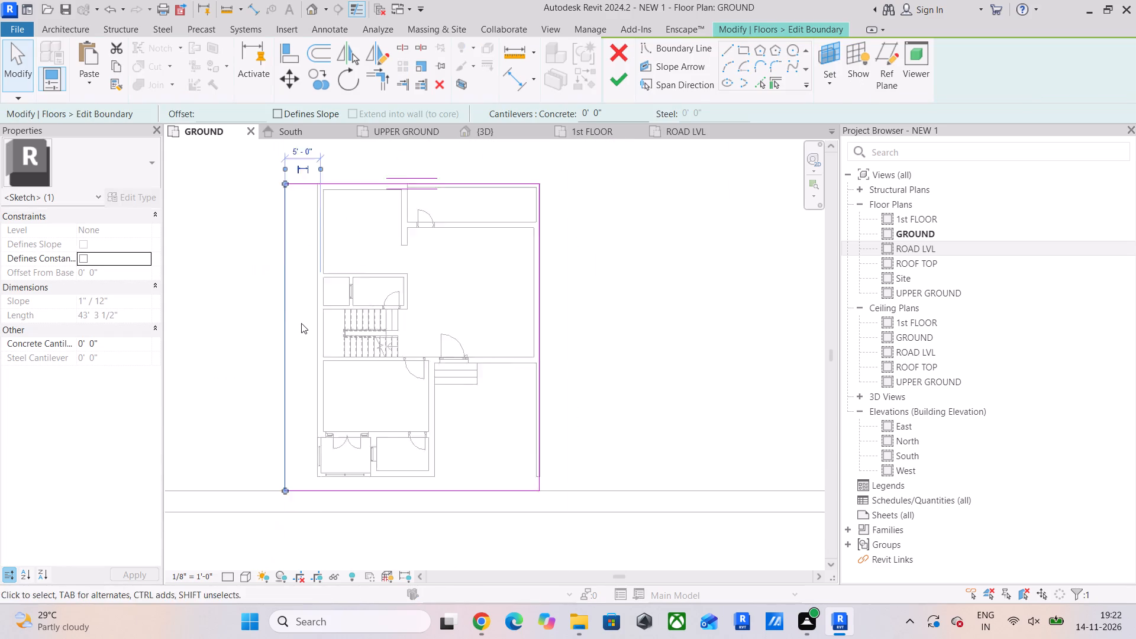
scroll(301, 323, down, 1)
middle_drag(302, 324, 301, 335)
scroll(340, 227, up, 4)
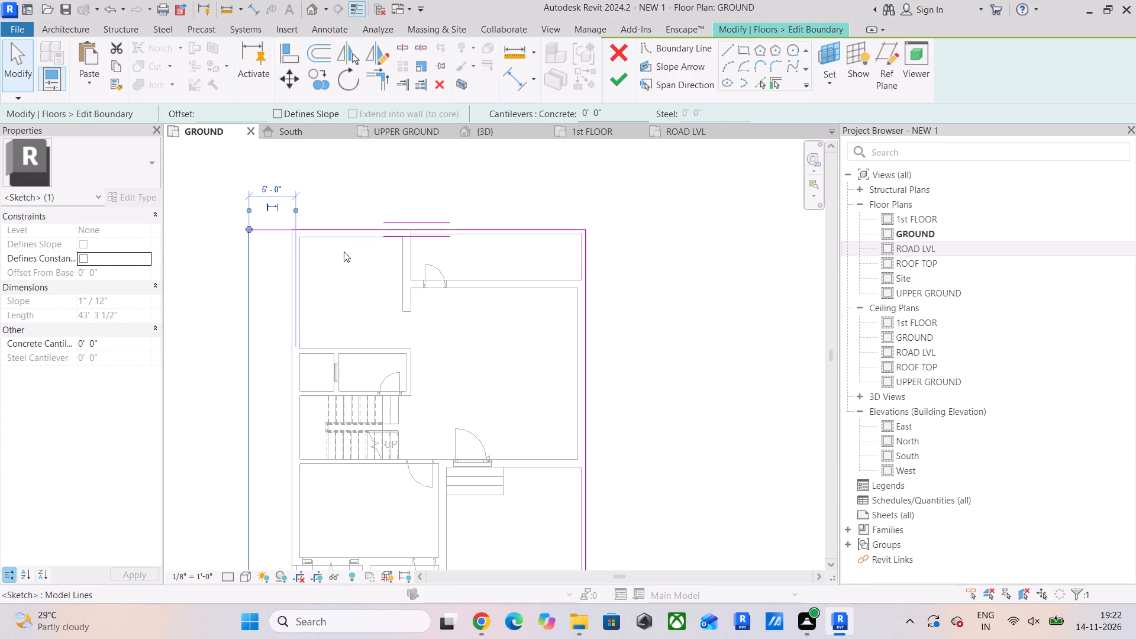
middle_drag(344, 252, 326, 305)
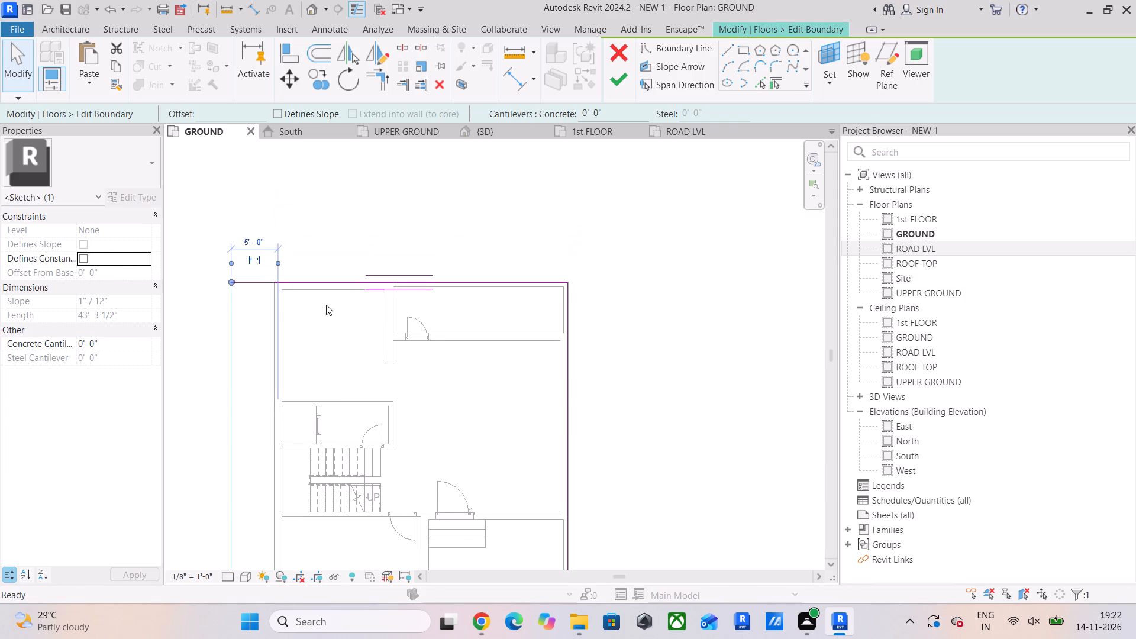
scroll(390, 317, down, 4)
middle_drag(410, 322, 404, 264)
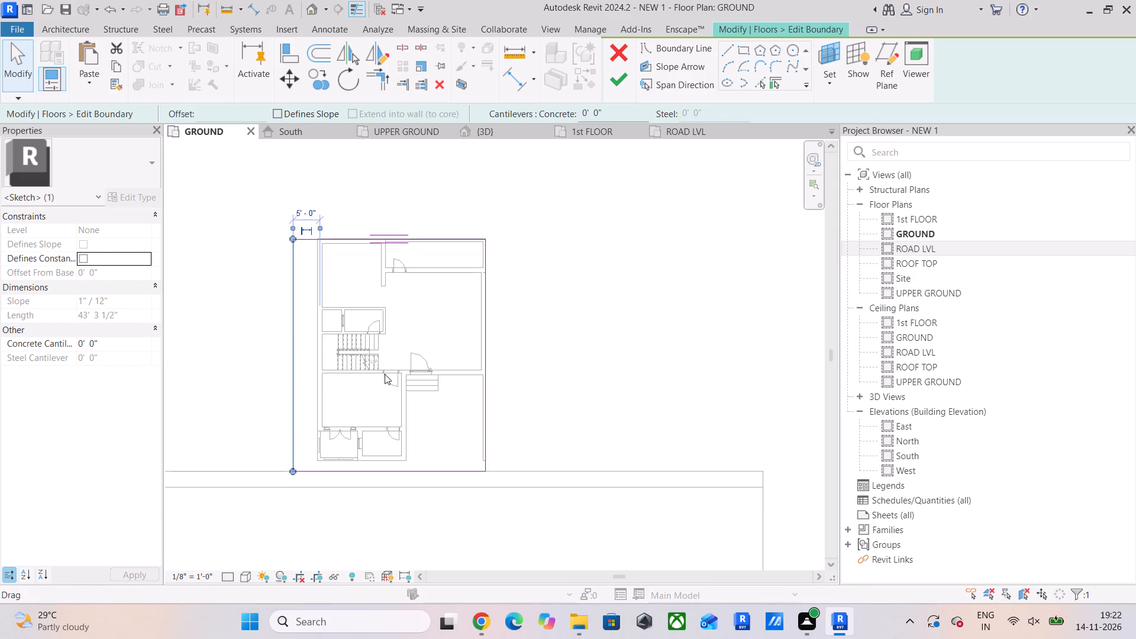
click(618, 79)
Move the road slab and its grass strips 8'-0" straight south, away from the parking floor.
middle_drag(563, 340, 570, 310)
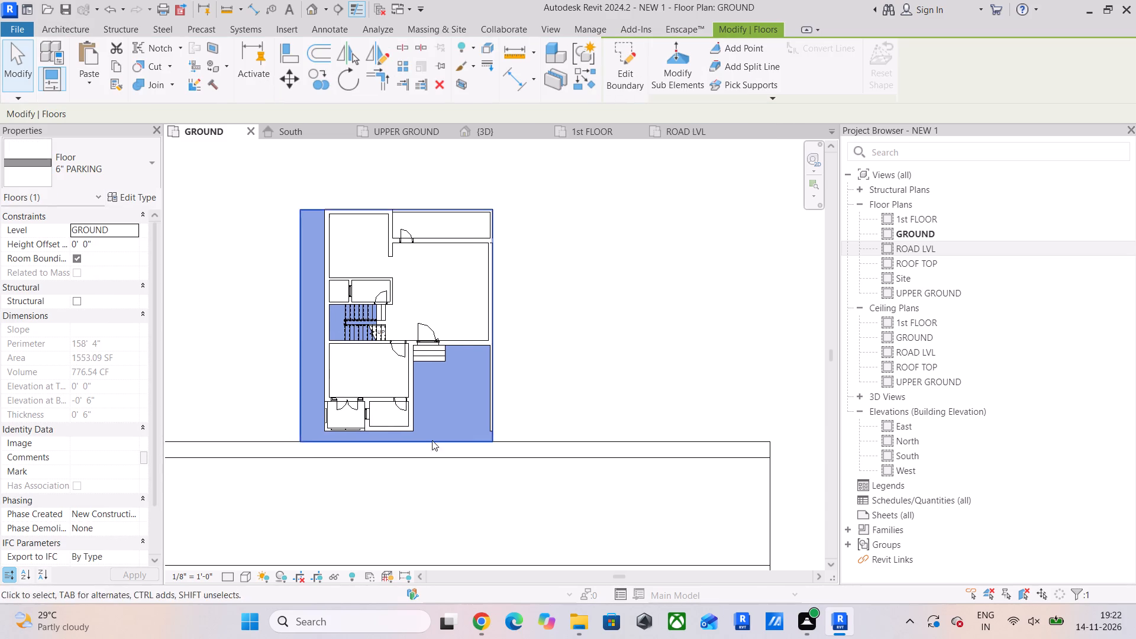
scroll(316, 463, up, 4)
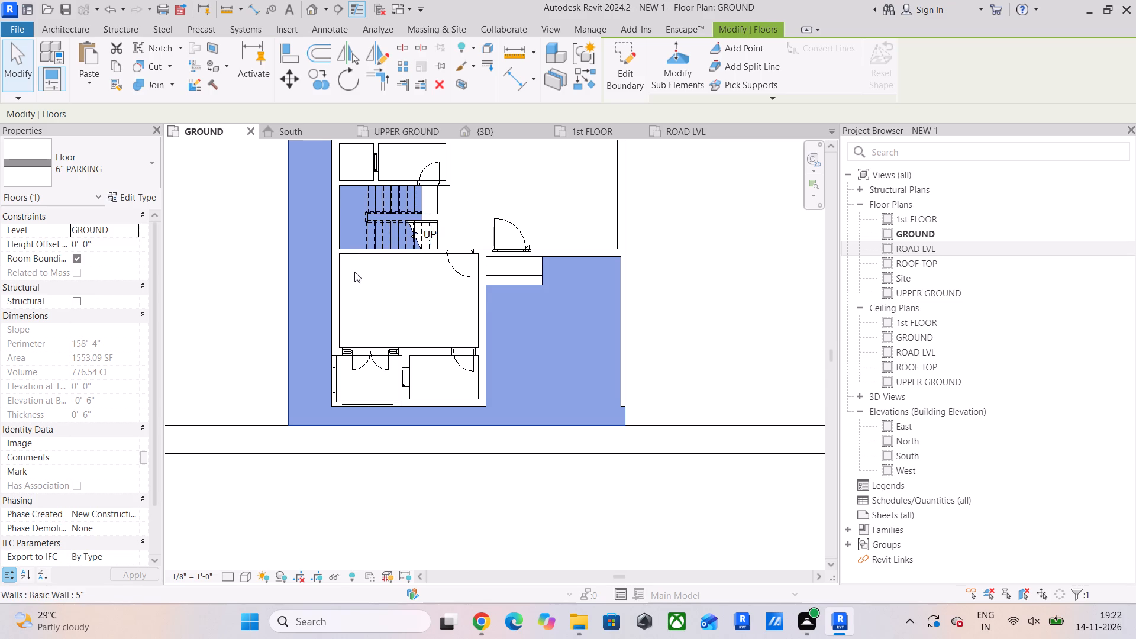
scroll(354, 272, down, 1)
middle_drag(354, 272, 358, 308)
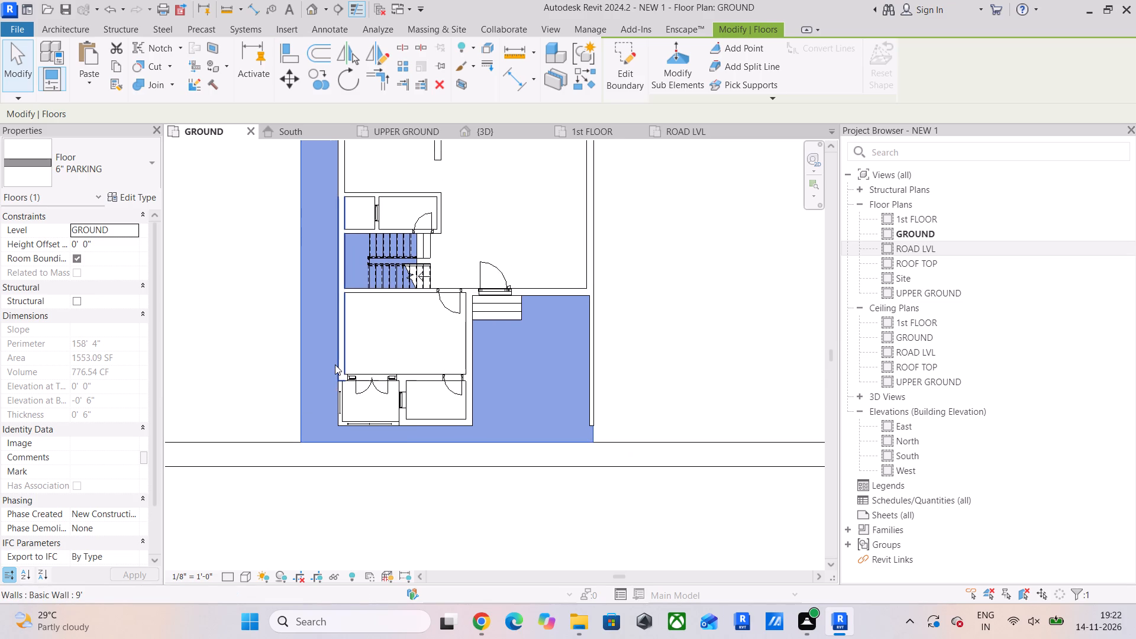
middle_drag(335, 364, 292, 263)
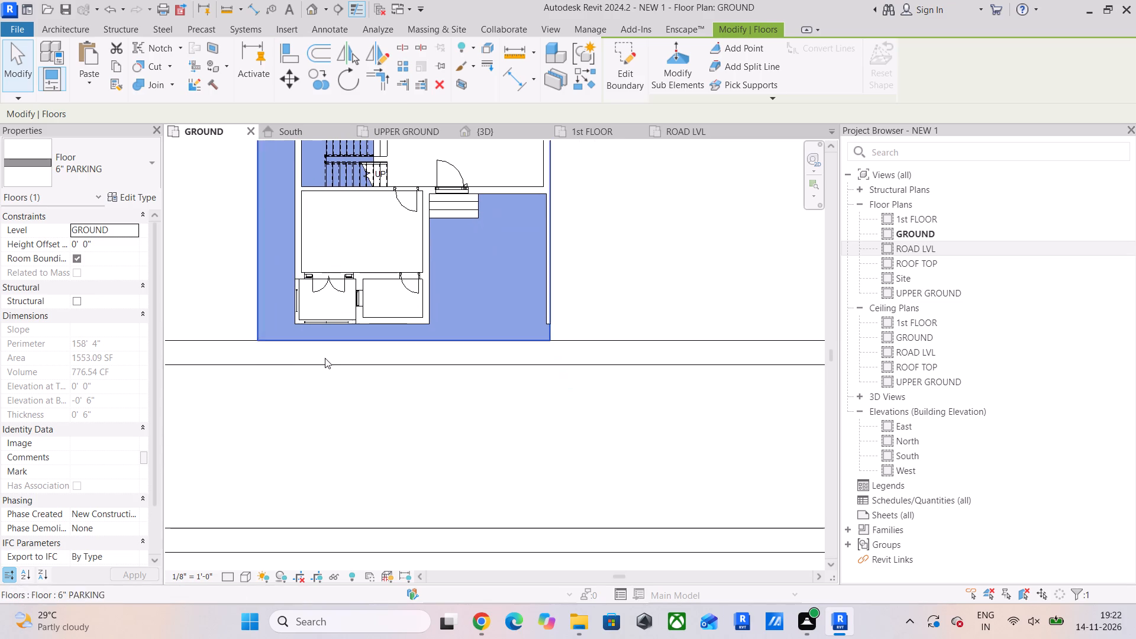
click(605, 346)
scroll(602, 350, down, 6)
middle_drag(599, 353, 582, 334)
drag(769, 306, 752, 350)
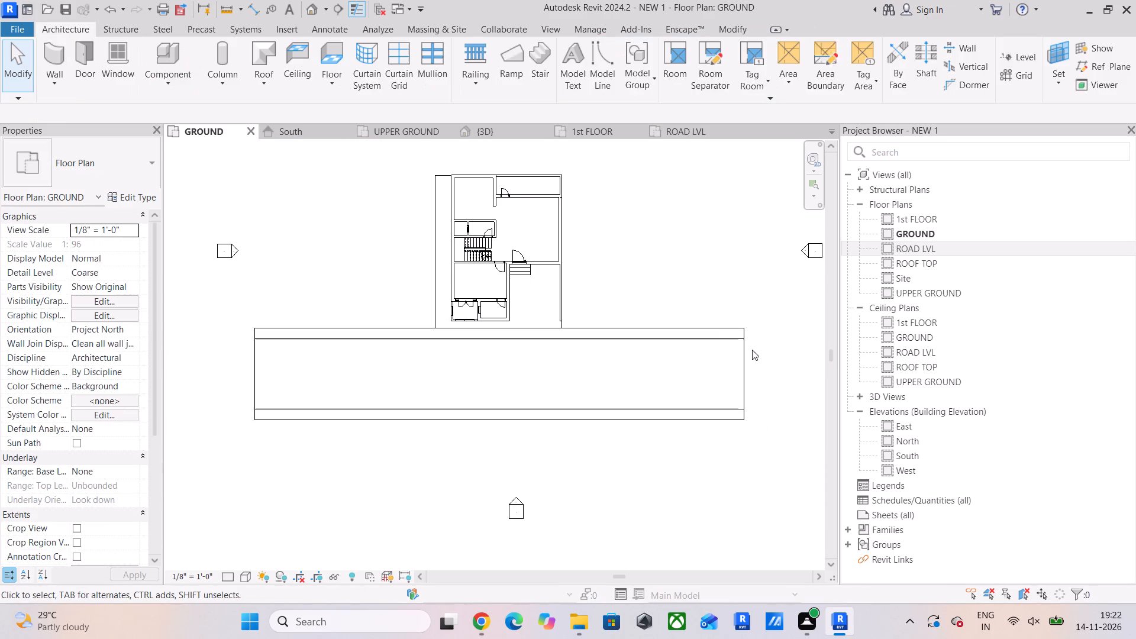
drag(752, 350, 716, 456)
click(298, 84)
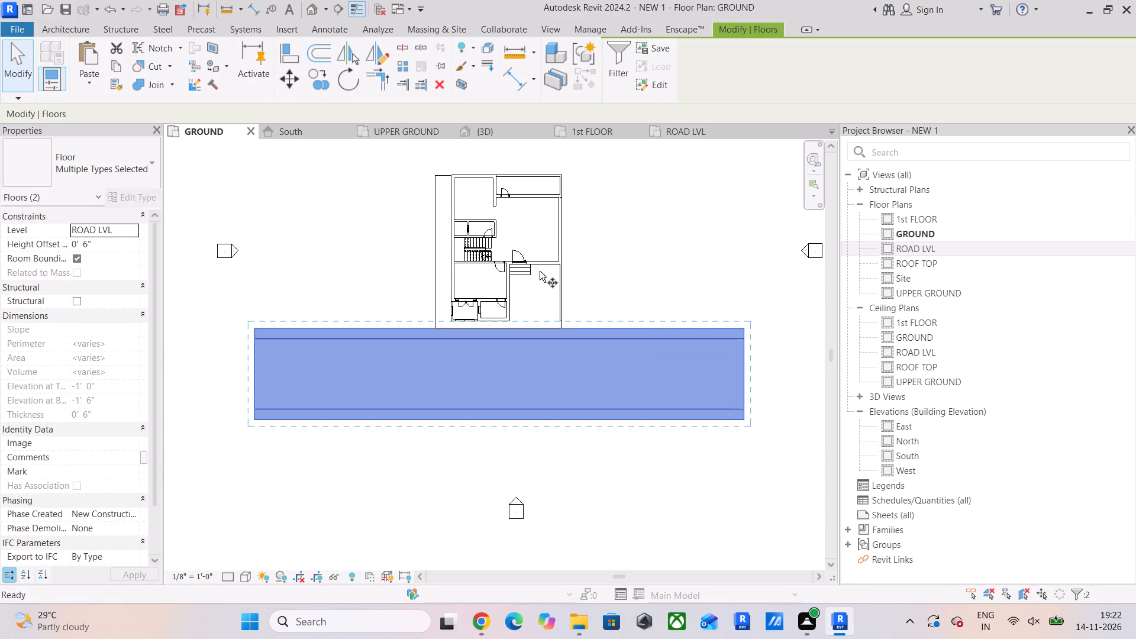
click(744, 327)
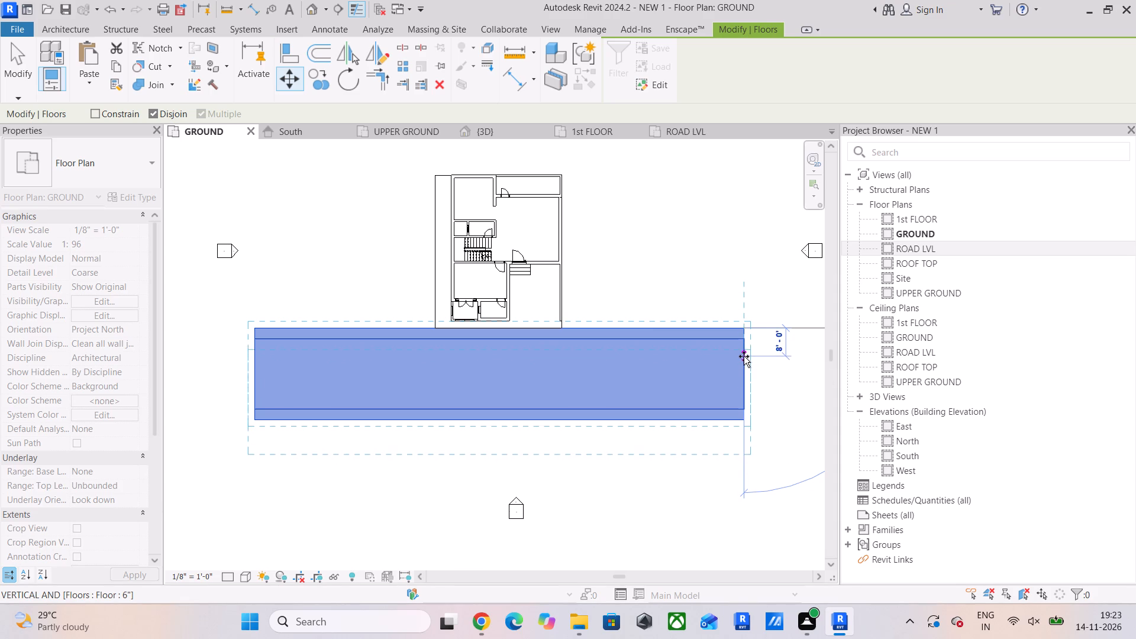
click(744, 356)
Set the 6" PARKING floor's south boundary to 4' from the house's front wall line.
scroll(496, 333, up, 3)
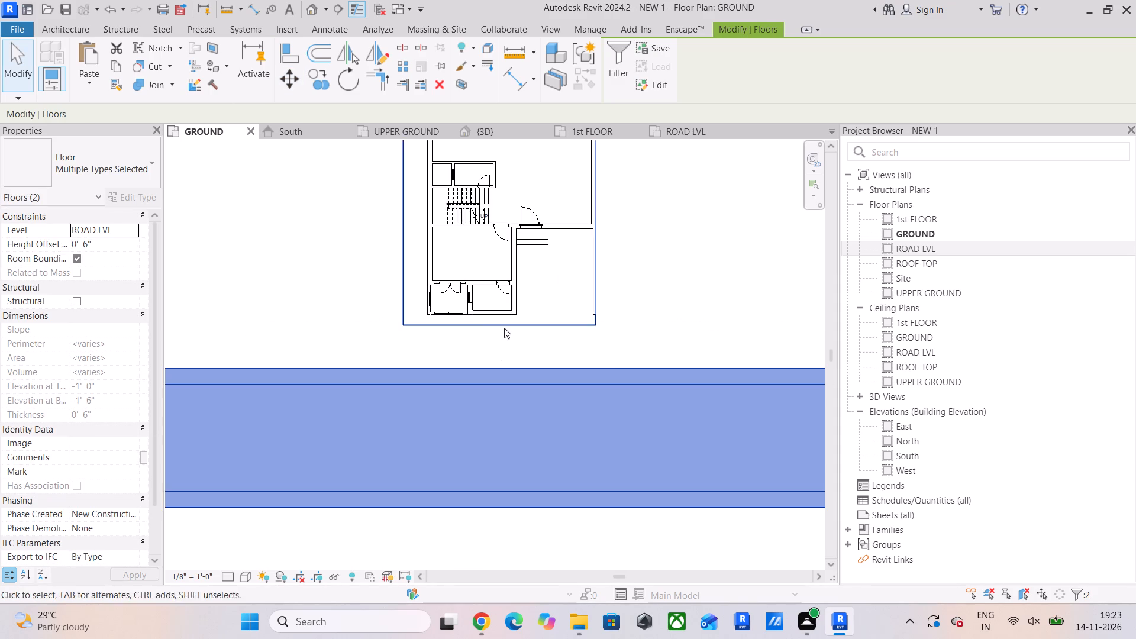
click(504, 328)
scroll(510, 334, up, 4)
click(627, 54)
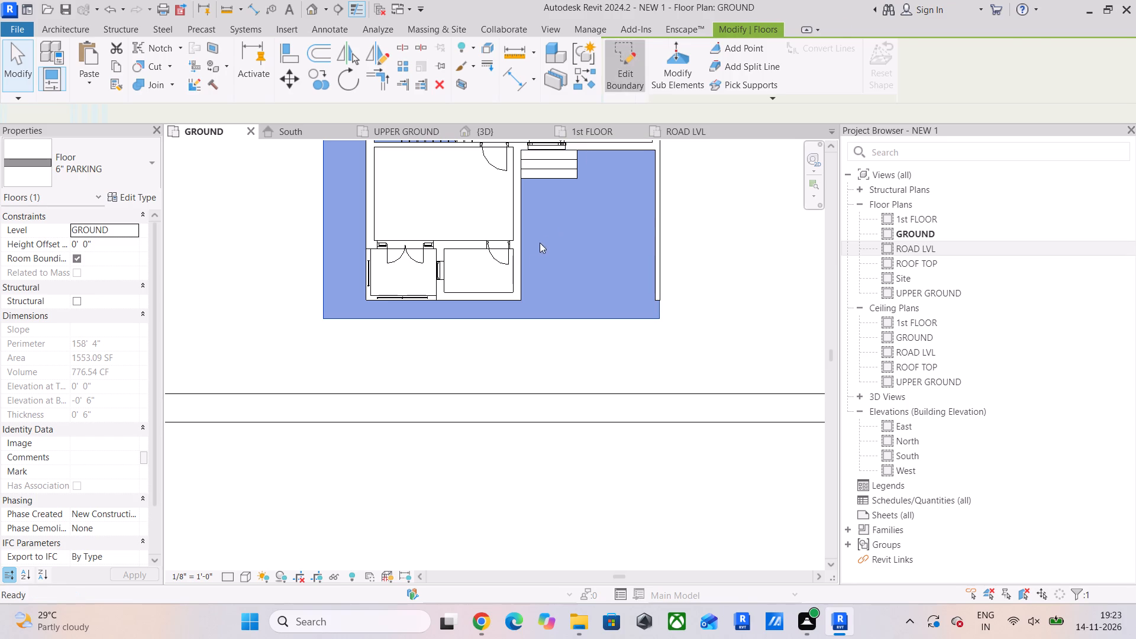
click(506, 319)
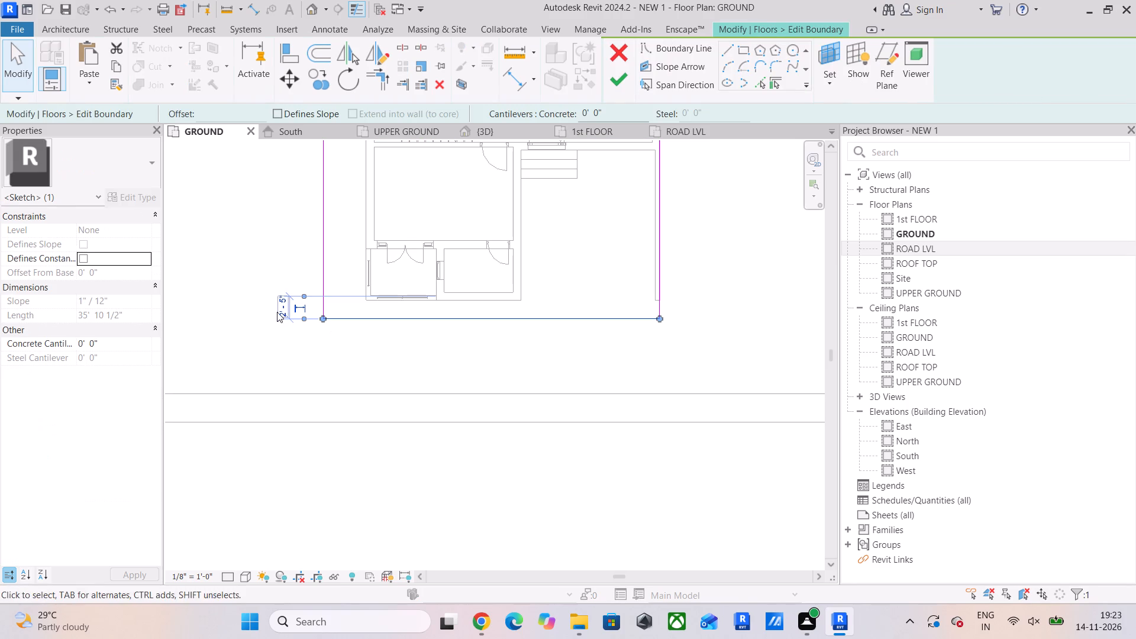
click(277, 311)
text(4')
key(Return)
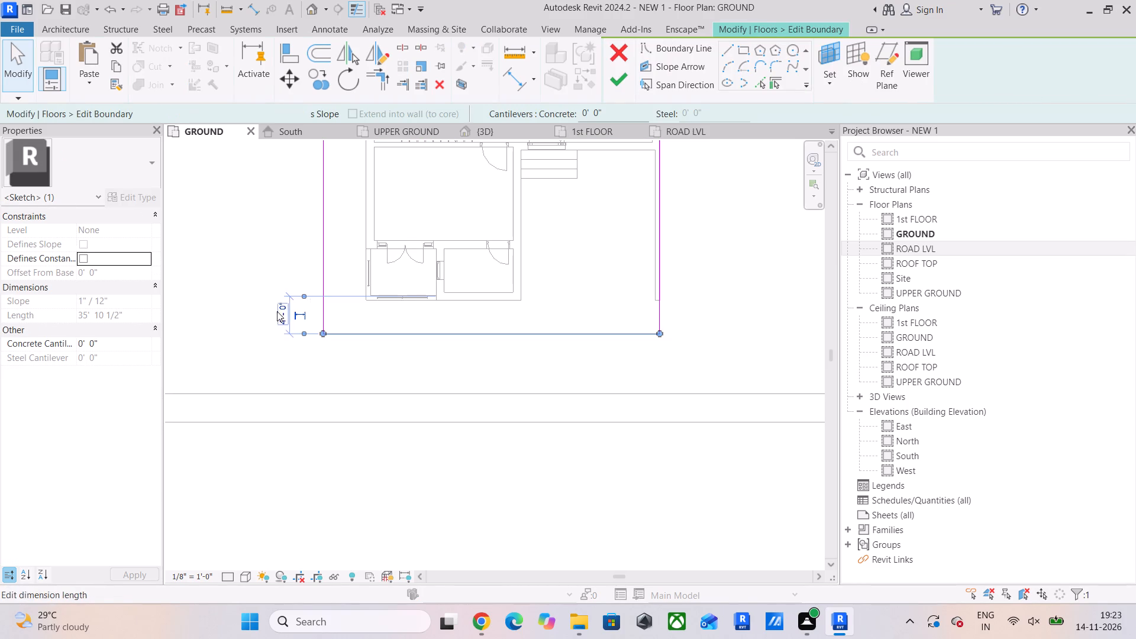
click(539, 376)
middle_drag(486, 363, 469, 375)
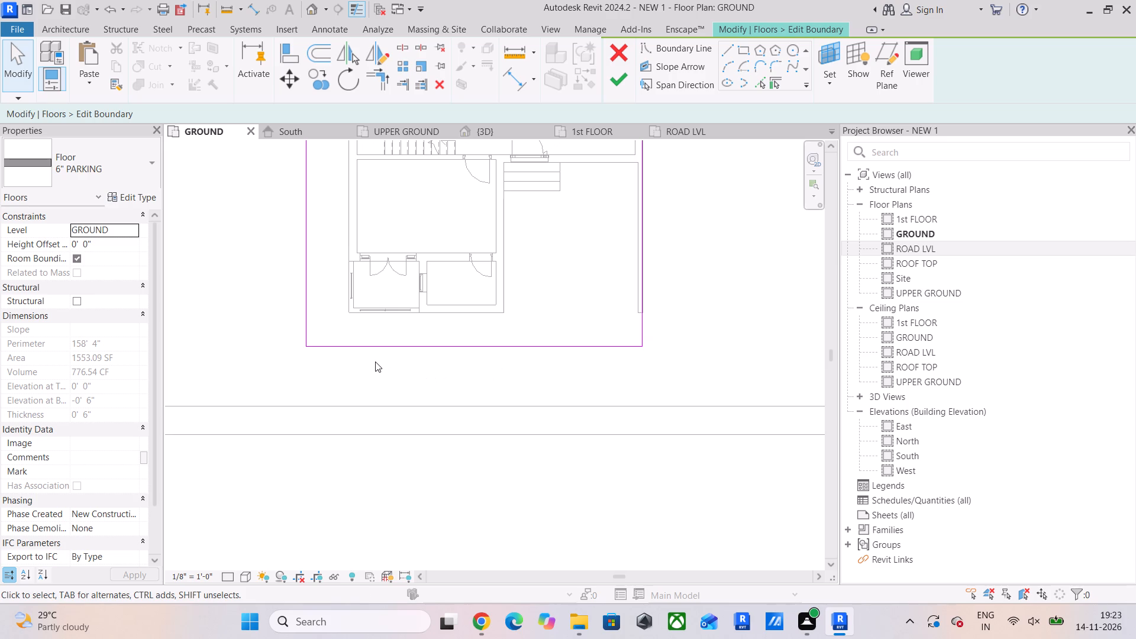
scroll(428, 354, down, 3)
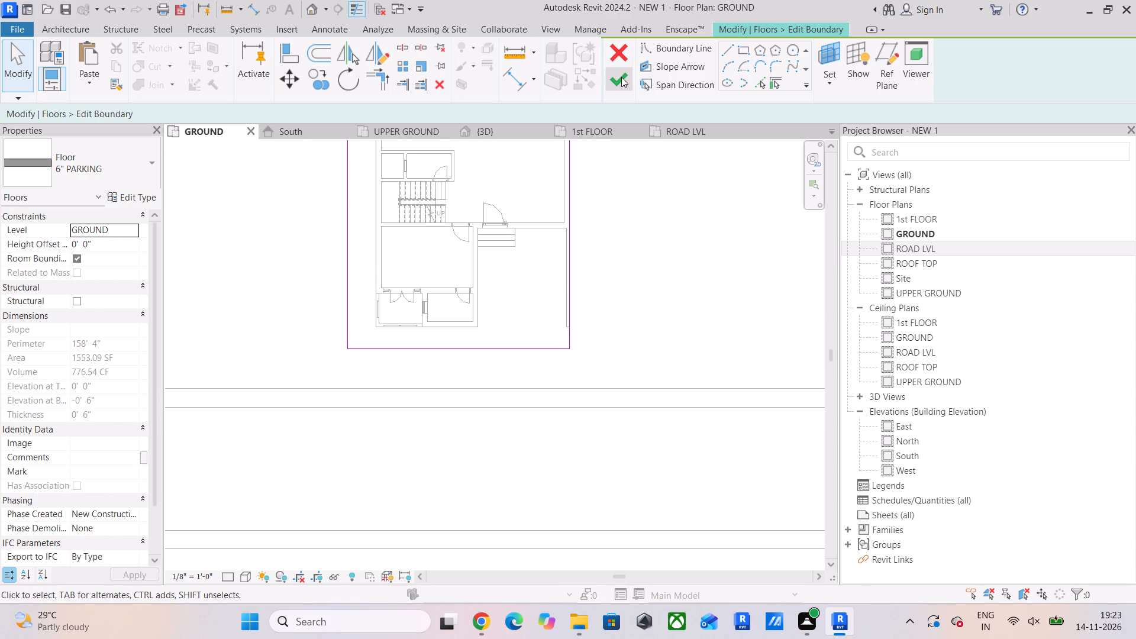
click(621, 79)
Move the road slab and grass strips north so the upper strip meets the parking floor's south edge.
middle_drag(512, 343, 503, 369)
scroll(503, 369, down, 2)
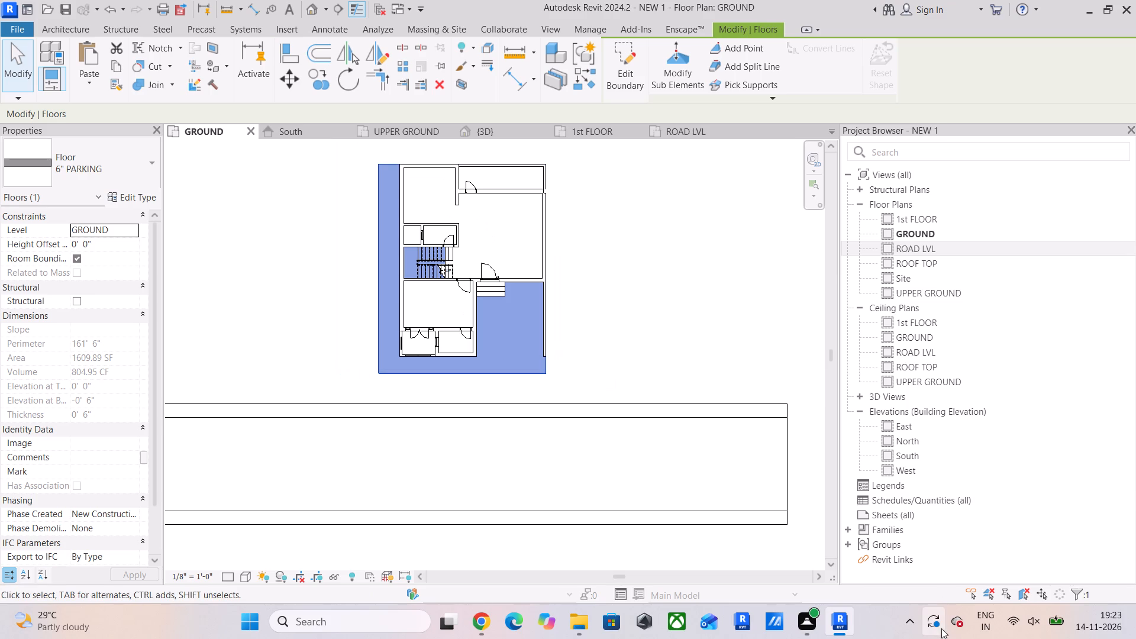
click(661, 408)
middle_drag(726, 452, 665, 422)
drag(770, 338, 660, 573)
click(646, 511)
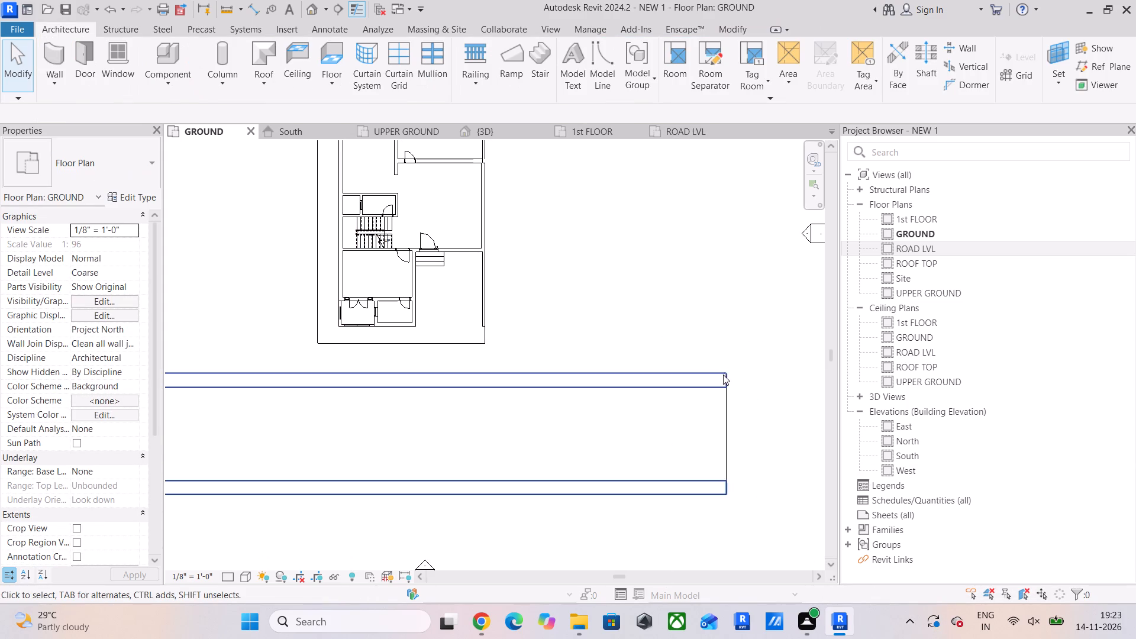
drag(782, 324, 621, 524)
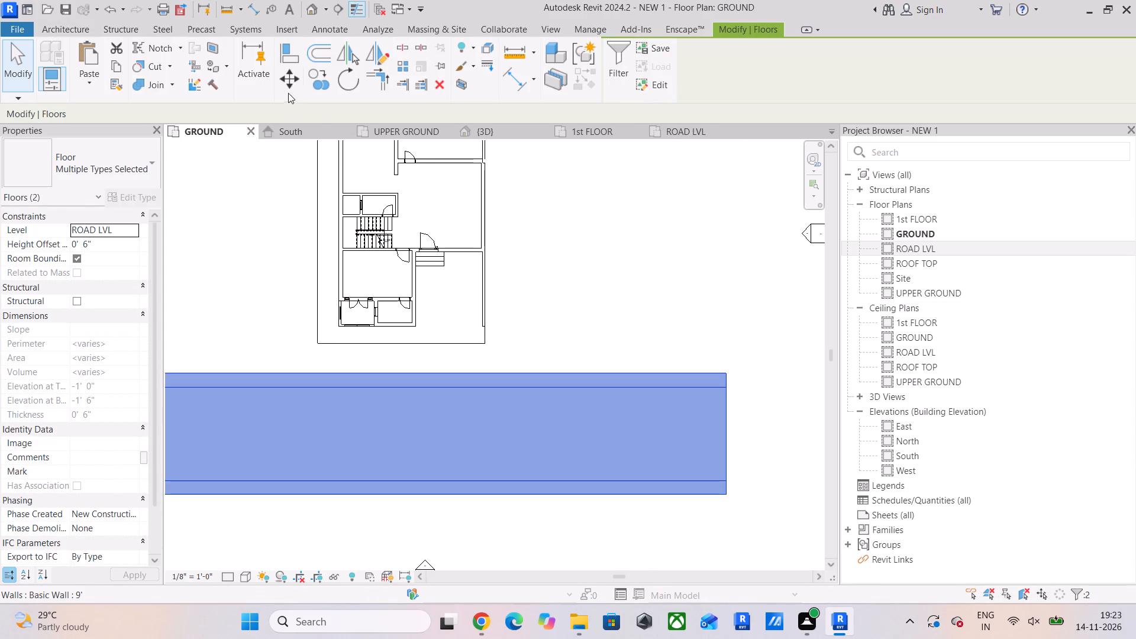
click(289, 88)
scroll(476, 371, up, 5)
click(499, 370)
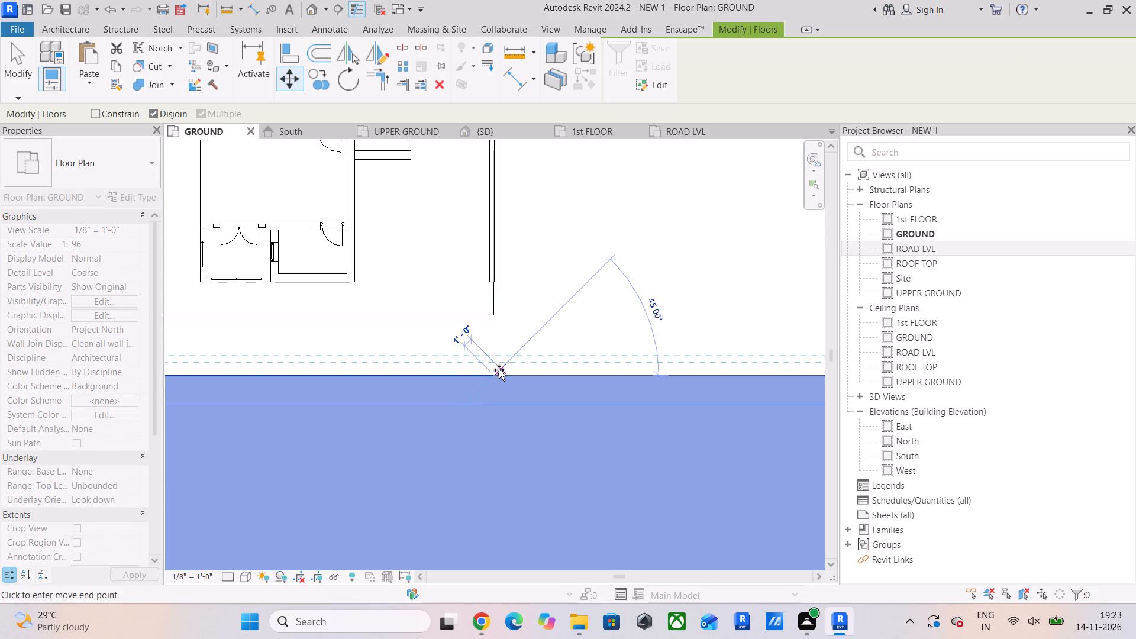
click(493, 313)
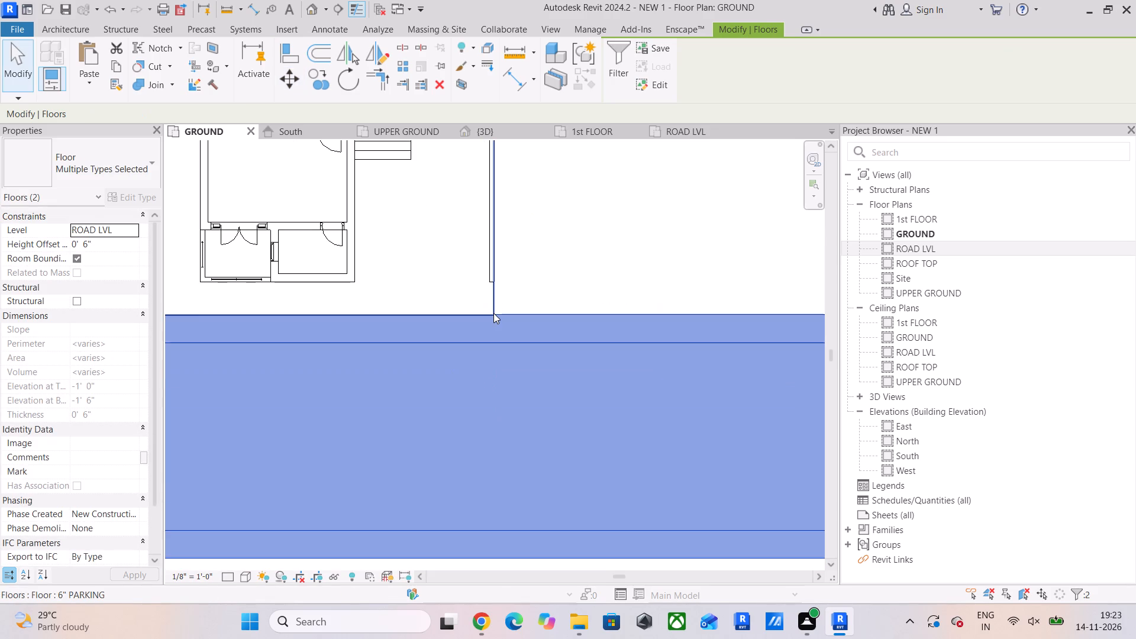
scroll(493, 313, down, 5)
middle_drag(493, 312, 523, 370)
click(621, 292)
Draw a 5" wall along the 6" PARKING floor's south edge, returning north along its east edge to the existing side wall.
scroll(519, 351, down, 1)
middle_drag(519, 351, 522, 375)
scroll(496, 368, up, 2)
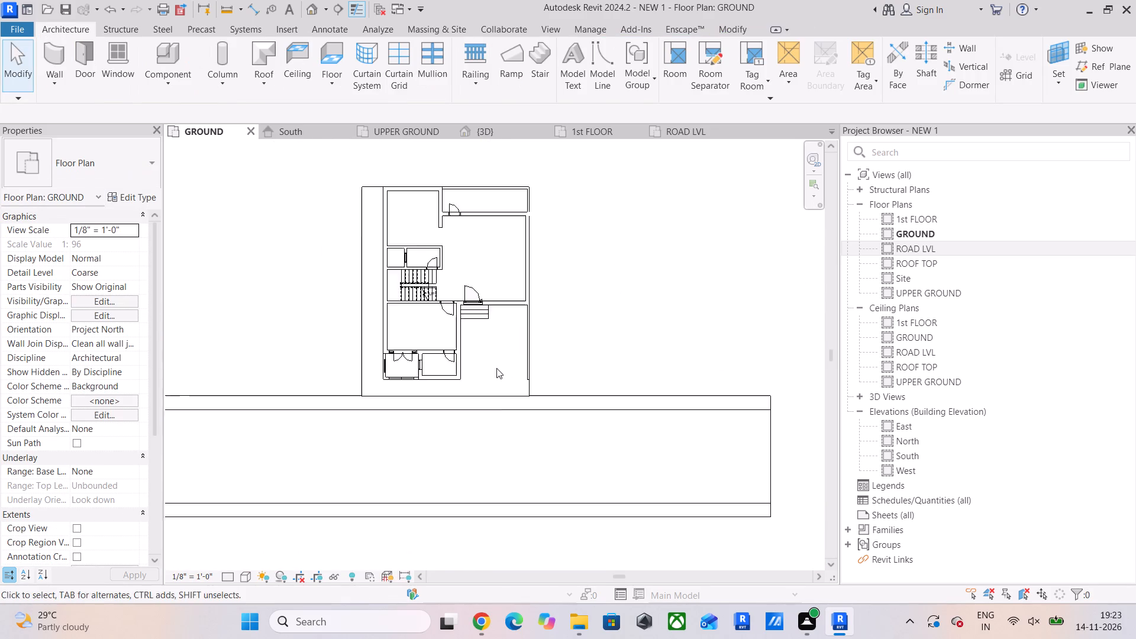
scroll(496, 368, up, 2)
middle_drag(486, 383, 515, 373)
scroll(379, 360, up, 2)
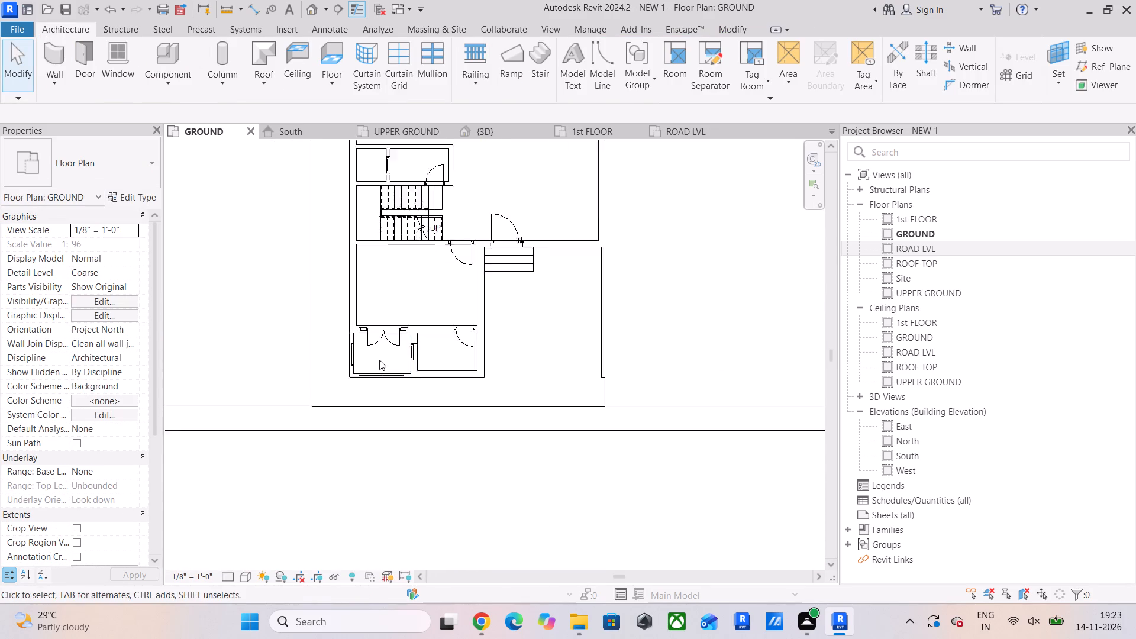
scroll(379, 360, up, 3)
click(415, 160)
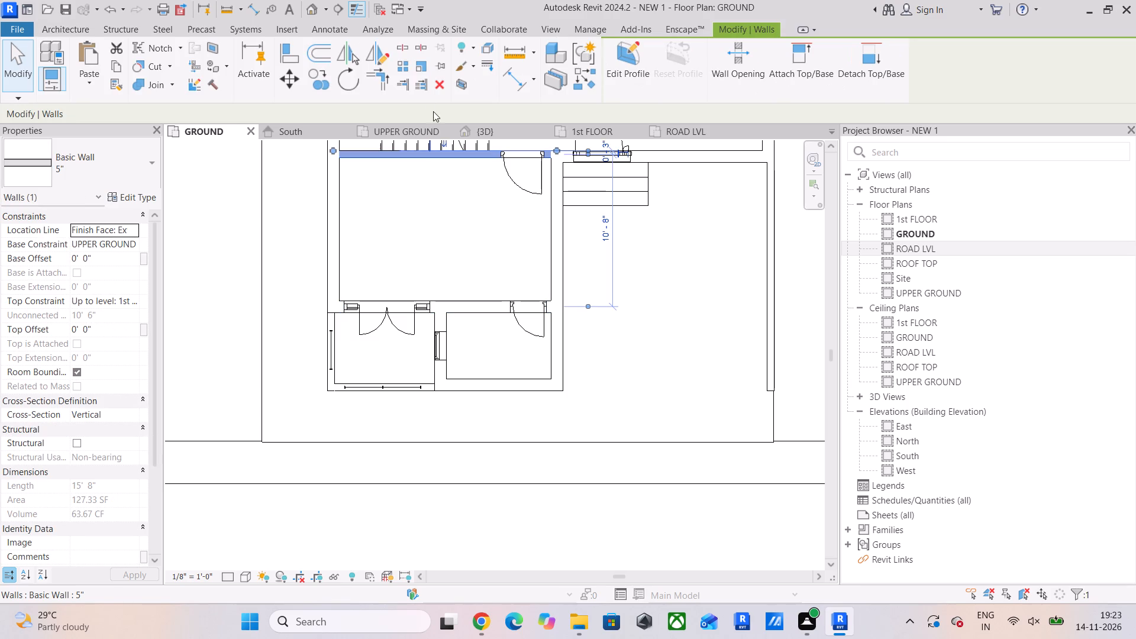
click(581, 89)
drag(263, 439, 270, 441)
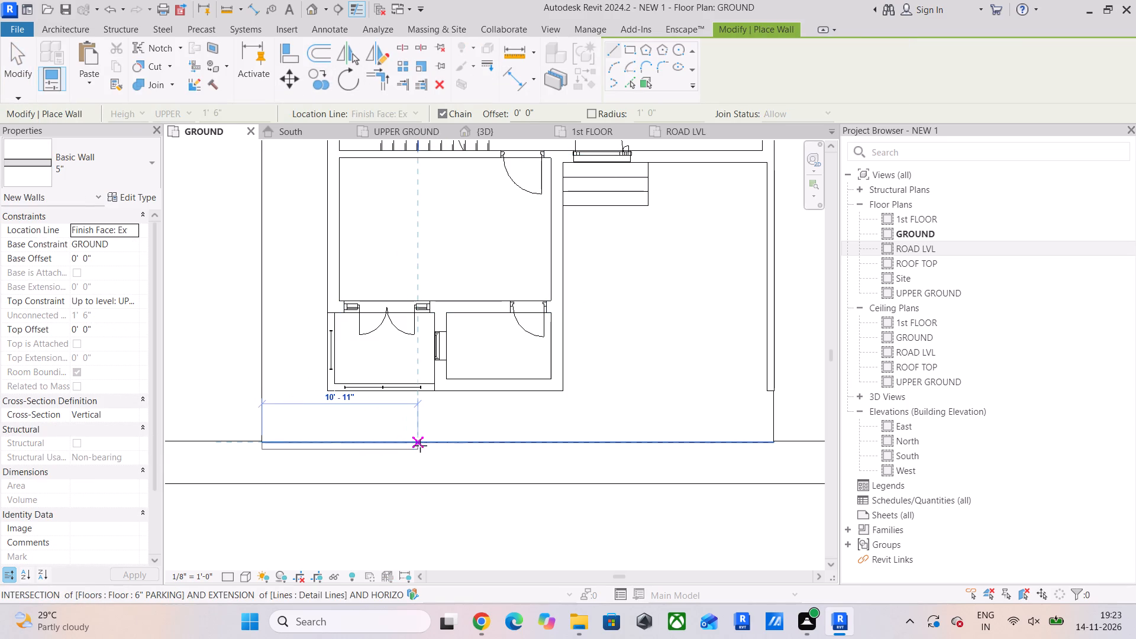
key(space)
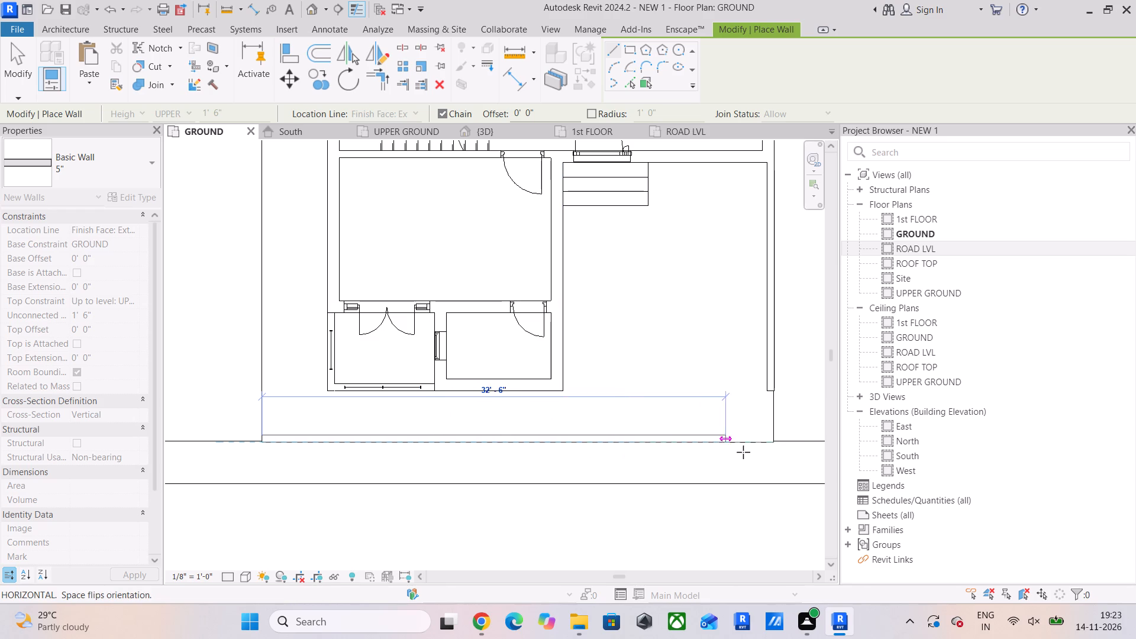
click(772, 452)
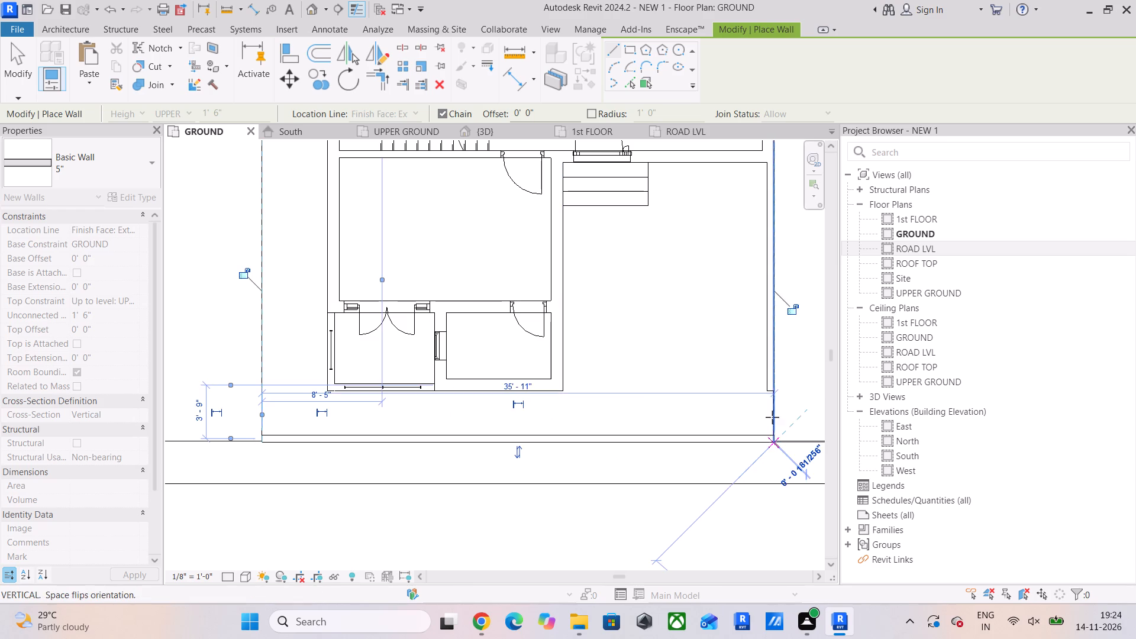
click(773, 389)
key(Escape)
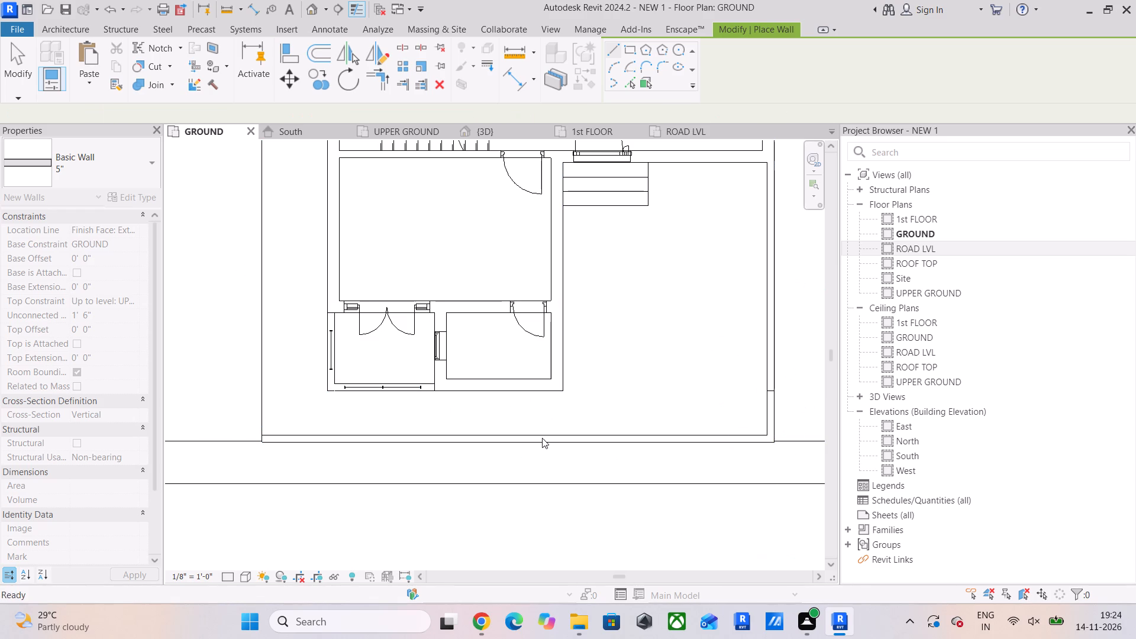
Draw a 5" wall up the parking floor's west edge and across its north edge to the house's northwest corner.
scroll(542, 438, down, 2)
middle_drag(542, 438, 565, 458)
scroll(267, 438, up, 4)
drag(419, 468, 431, 437)
scroll(414, 288, down, 5)
middle_drag(414, 288, 411, 578)
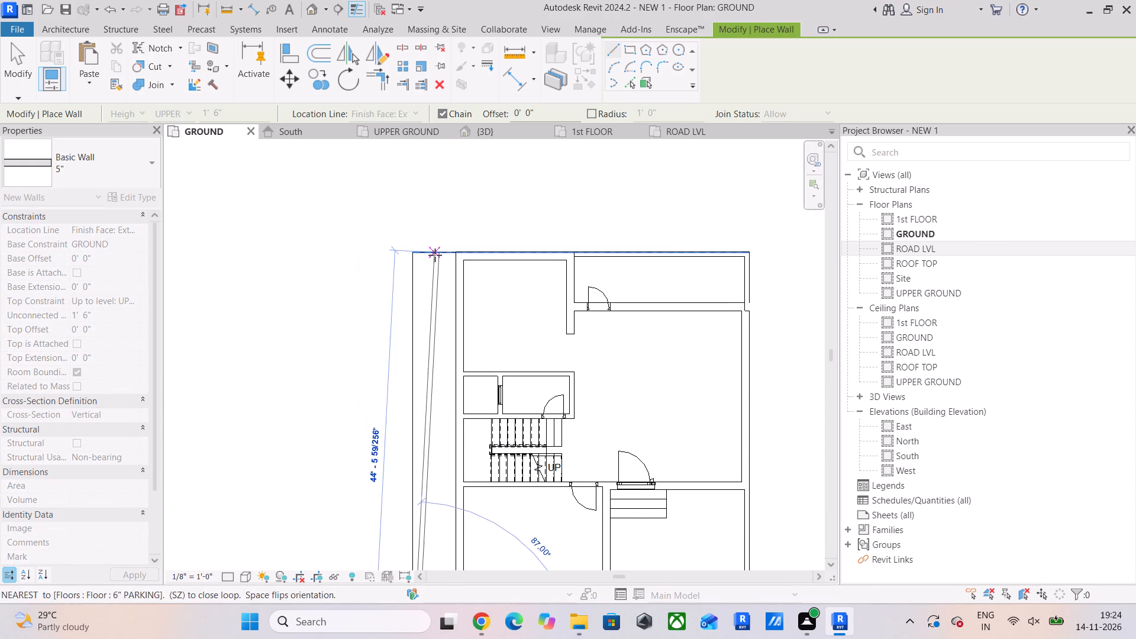
click(417, 254)
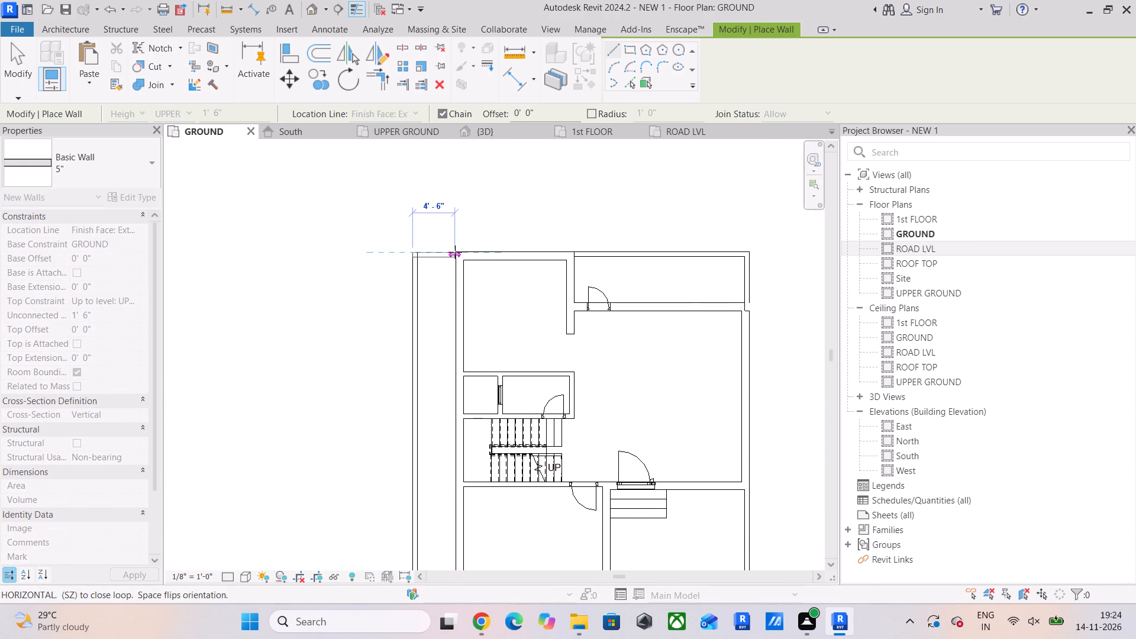
scroll(455, 252, up, 14)
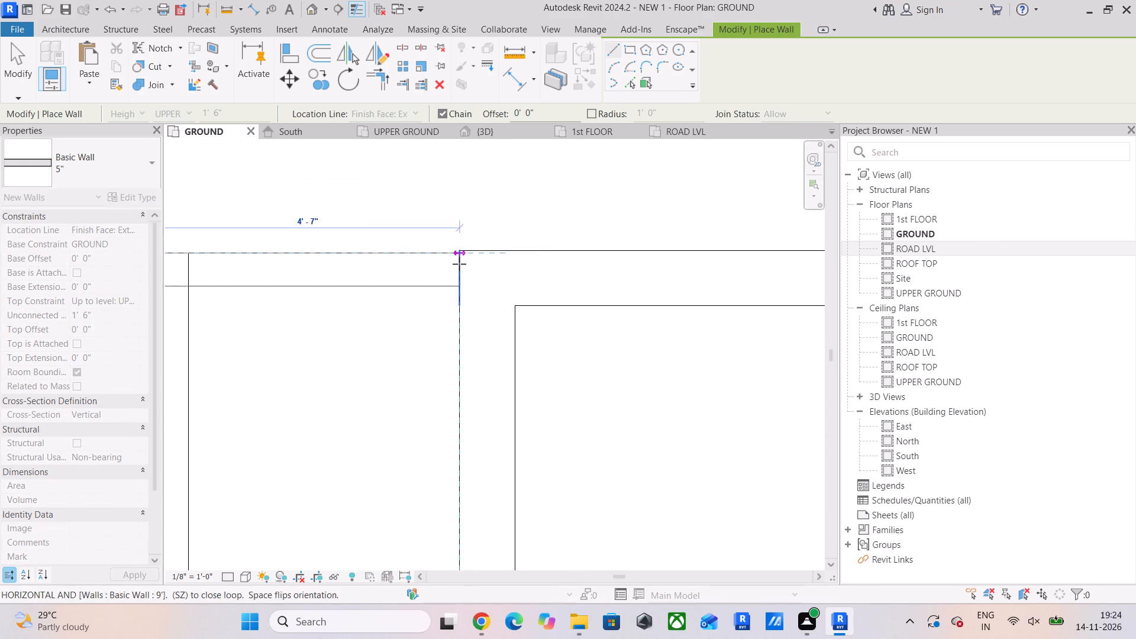
click(457, 256)
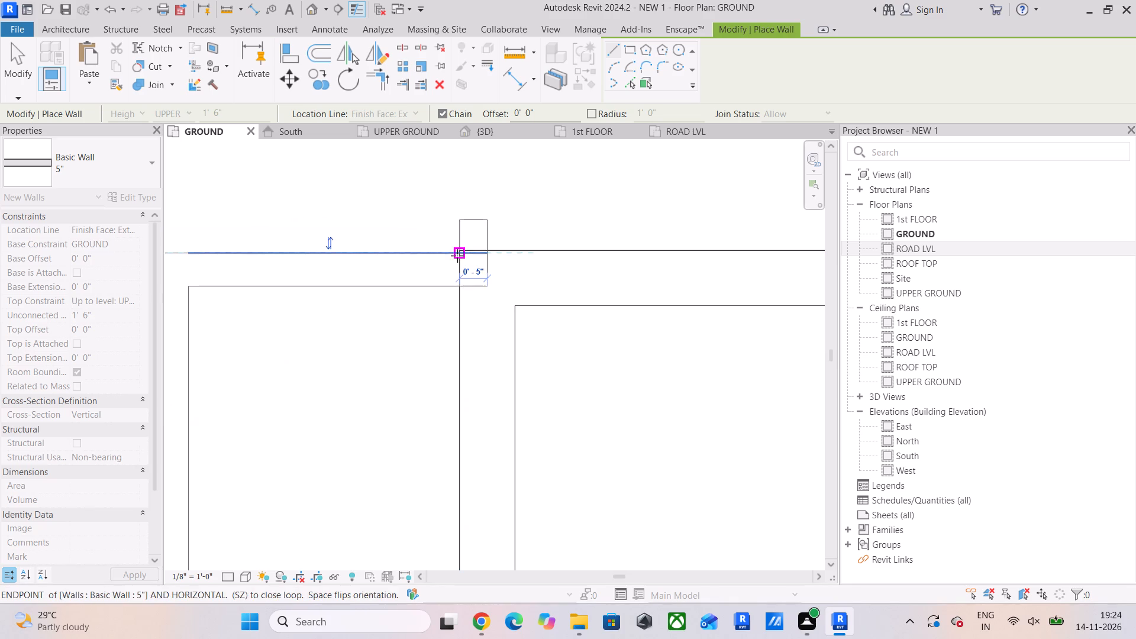
key(Escape)
scroll(445, 298, down, 4)
middle_drag(441, 313, 483, 292)
key(Escape)
key(Escape)
Set the north, west and south boundary walls' top constraint to Unconnected with an unconnected height of 4'.
scroll(392, 283, down, 5)
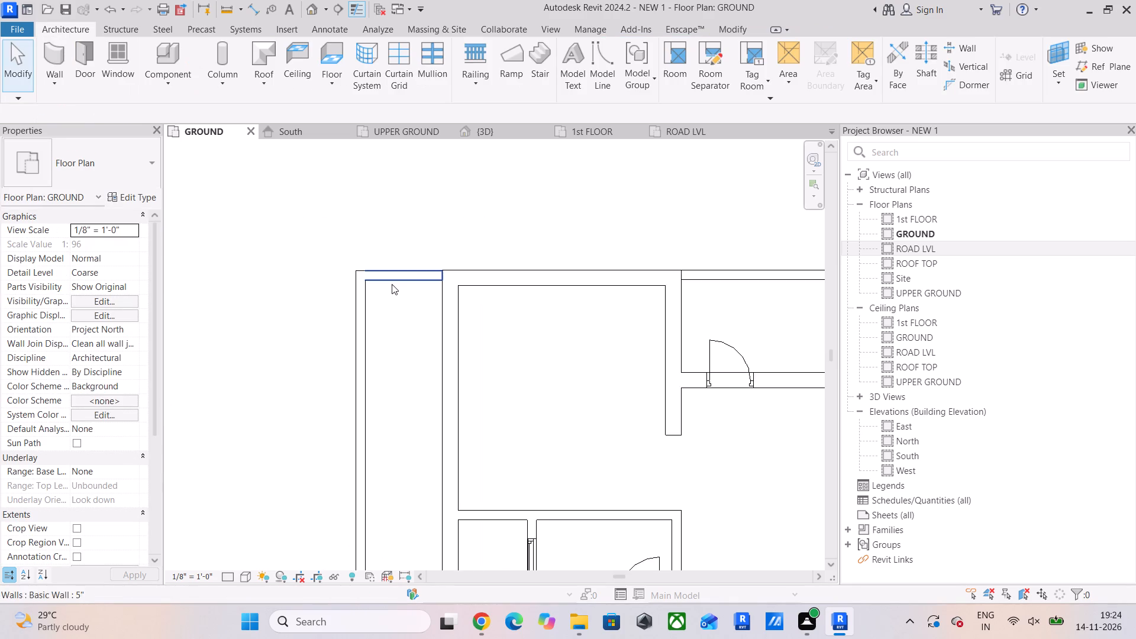
middle_drag(392, 284, 401, 225)
click(402, 224)
scroll(388, 304, down, 3)
middle_drag(385, 287, 386, 224)
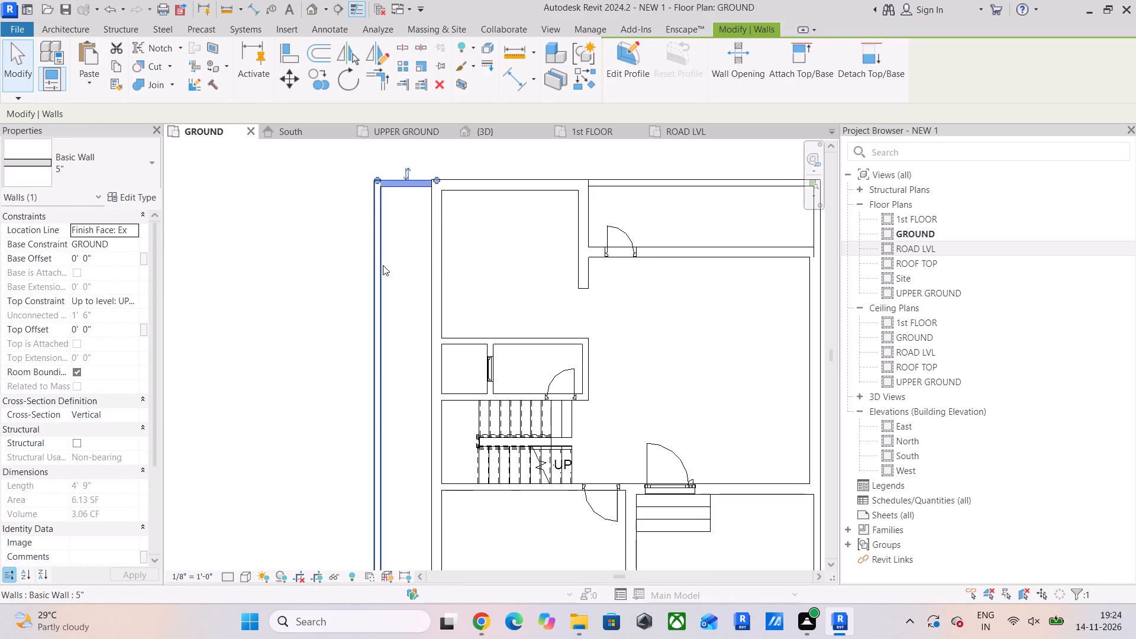
ctrl+drag(383, 265, 382, 270)
scroll(389, 319, down, 6)
scroll(391, 321, up, 1)
middle_drag(391, 321, 395, 106)
scroll(415, 344, up, 5)
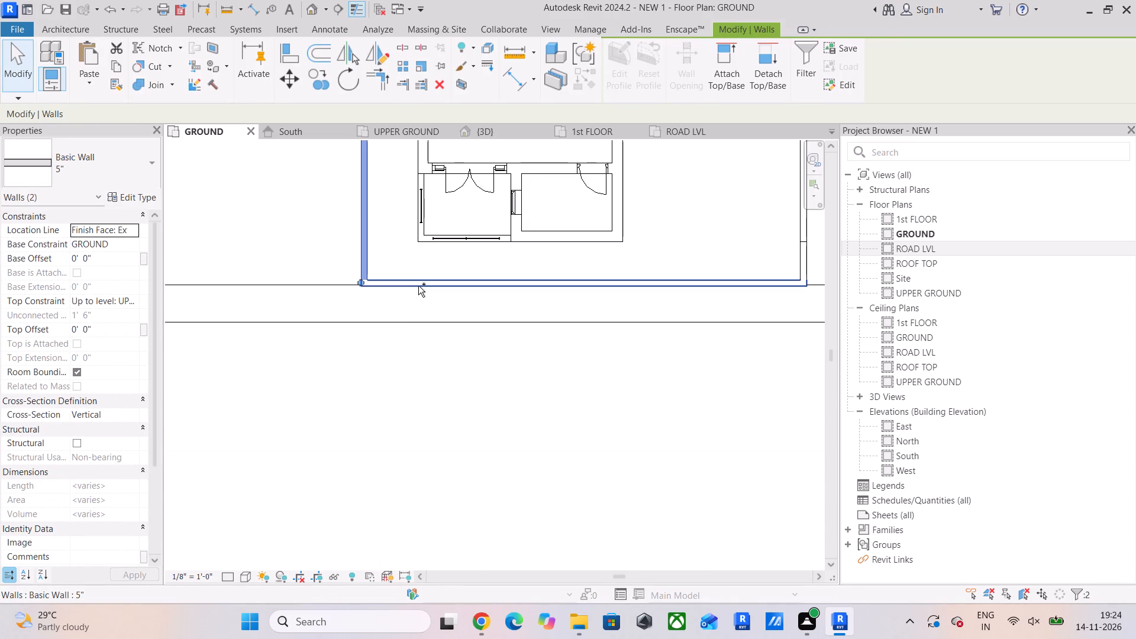
ctrl+click(418, 286)
middle_drag(576, 280, 470, 263)
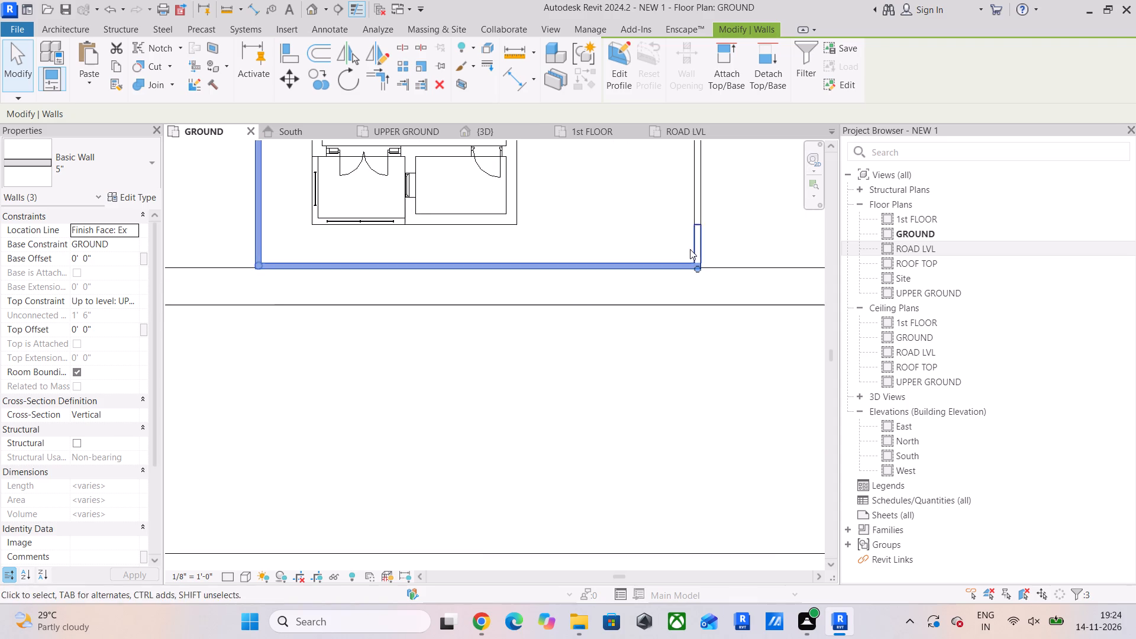
middle_drag(680, 261, 673, 314)
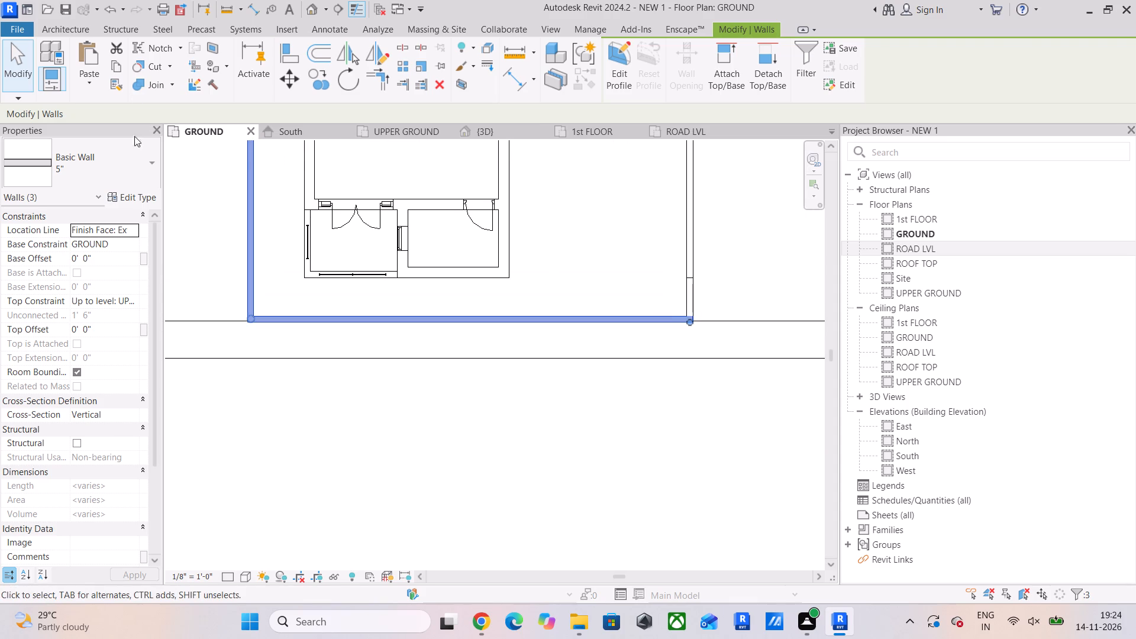
click(134, 299)
click(127, 314)
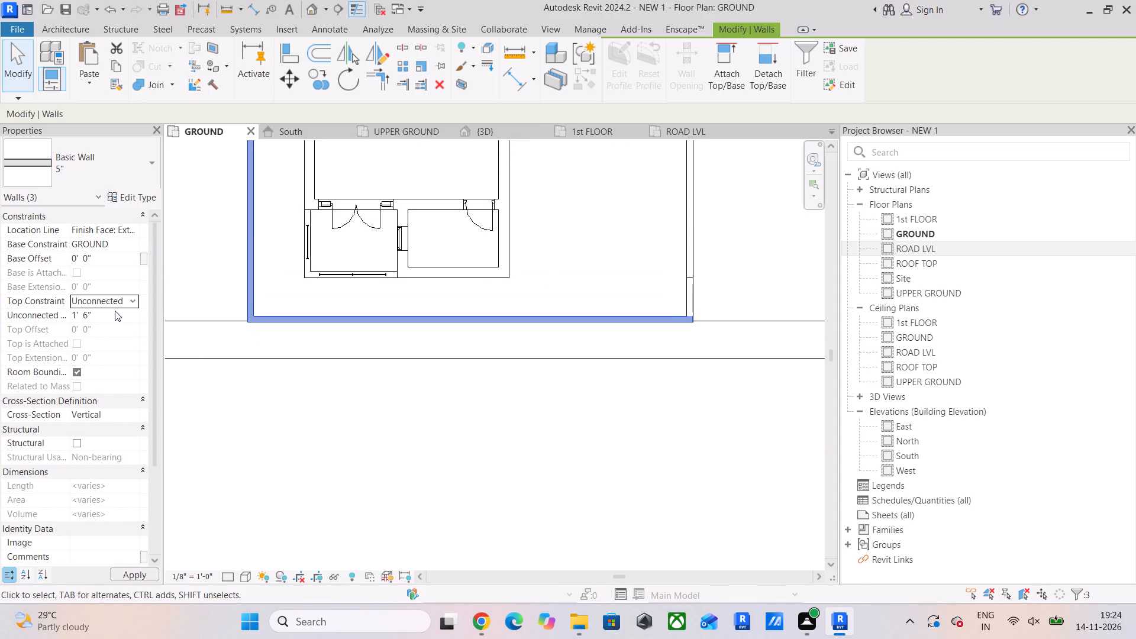
click(112, 314)
text(4')
key(Return)
click(608, 280)
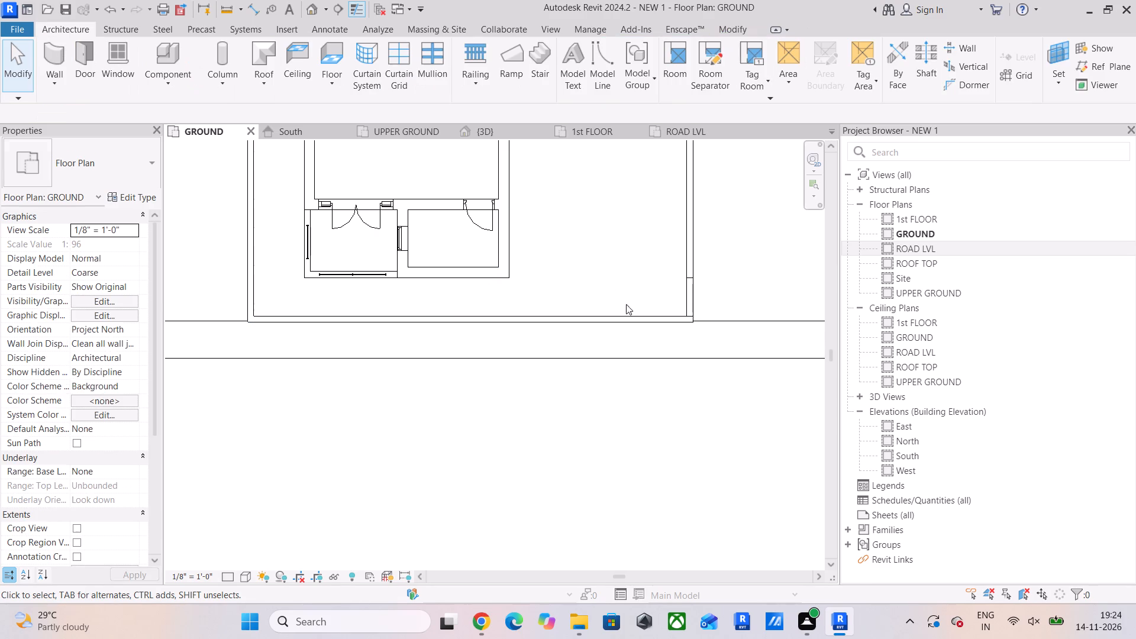
Set the top constraint of the short boundary wall at the southeast corner to Up to level: 1st FLOOR.
click(690, 301)
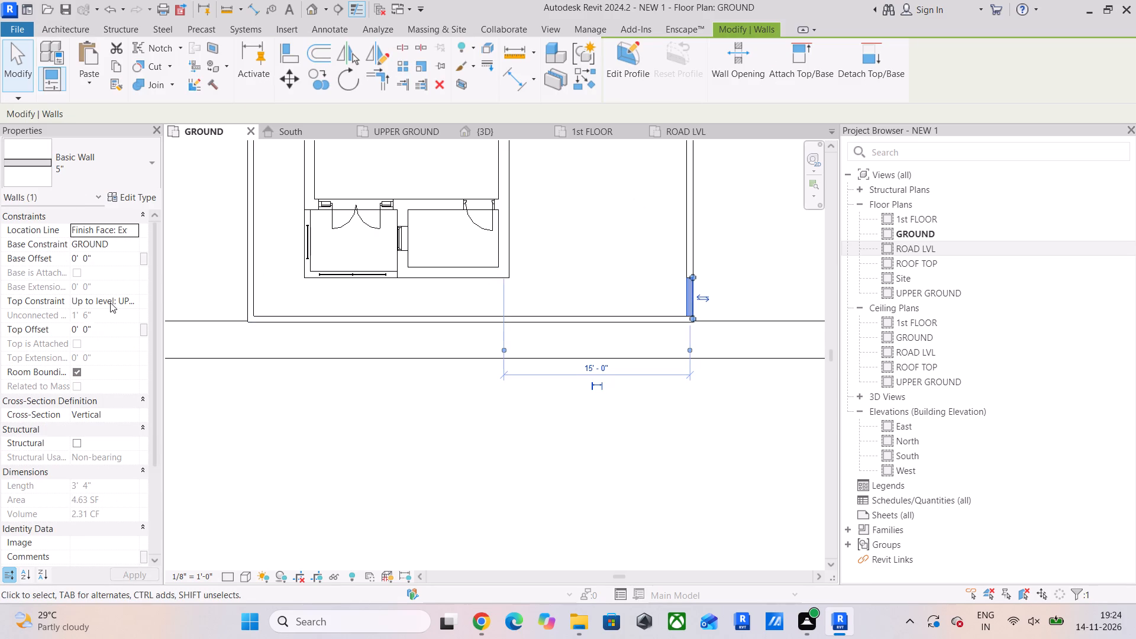
click(685, 201)
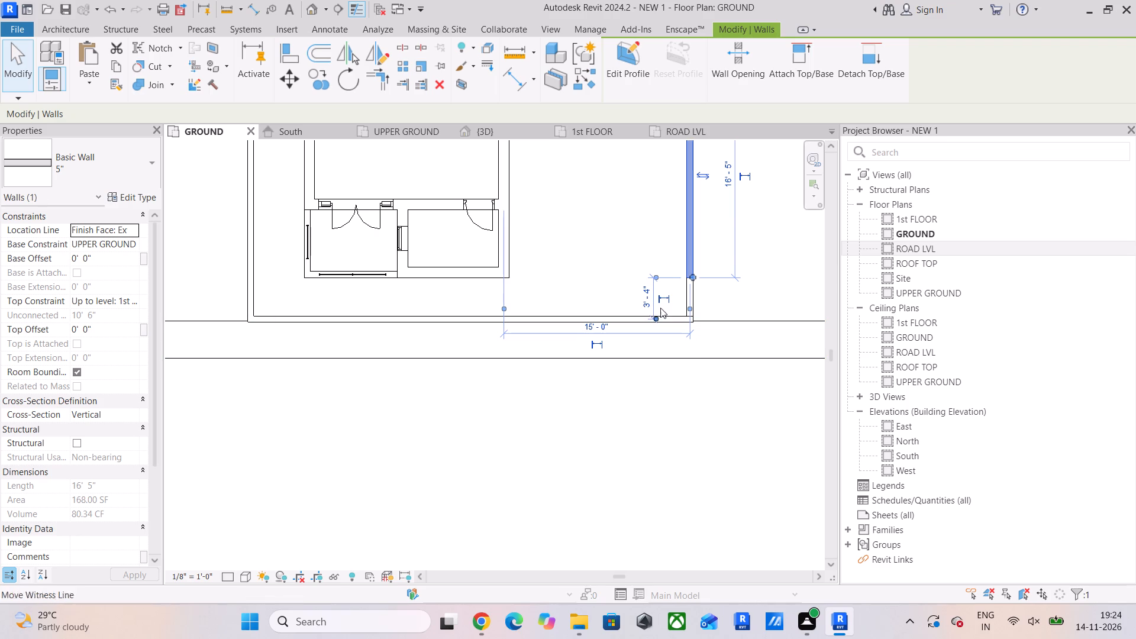
click(688, 297)
click(130, 300)
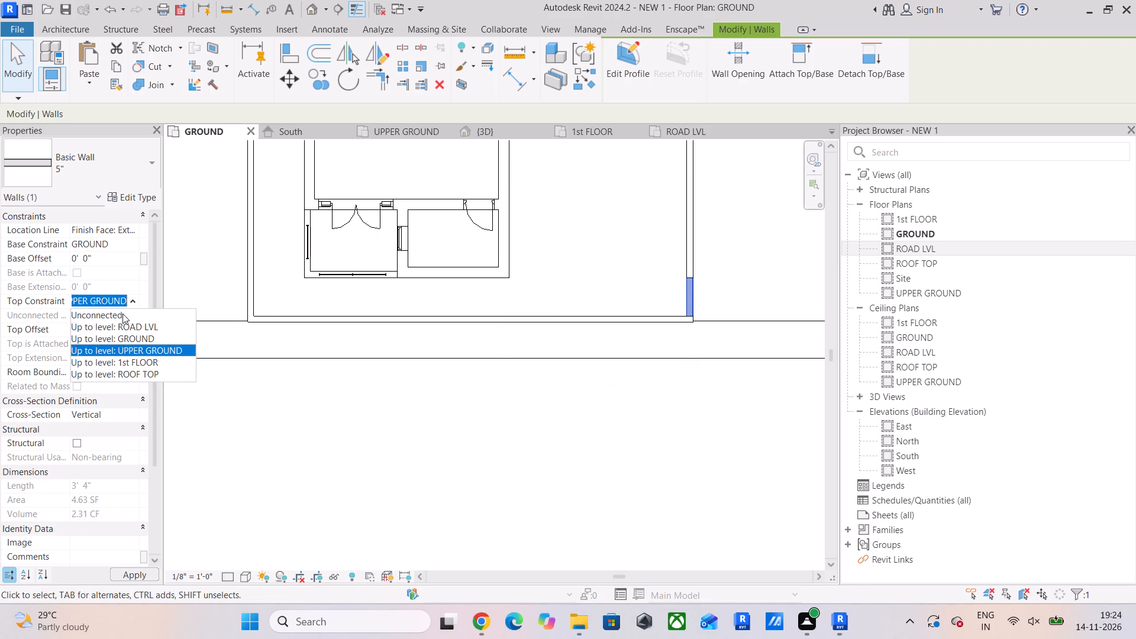
click(130, 360)
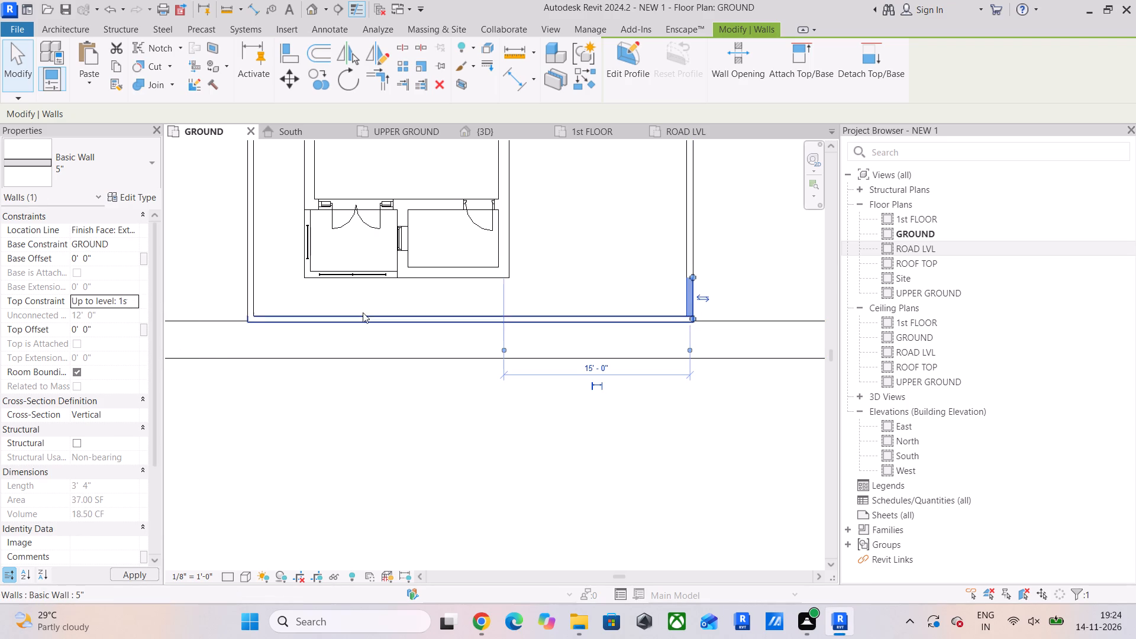
click(130, 243)
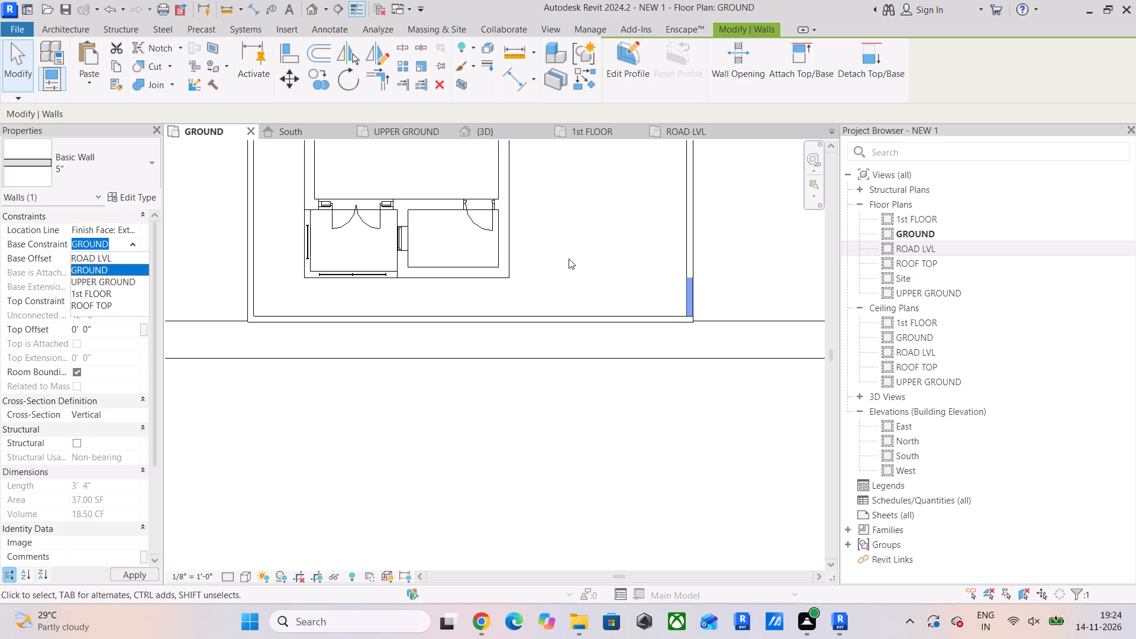
click(569, 259)
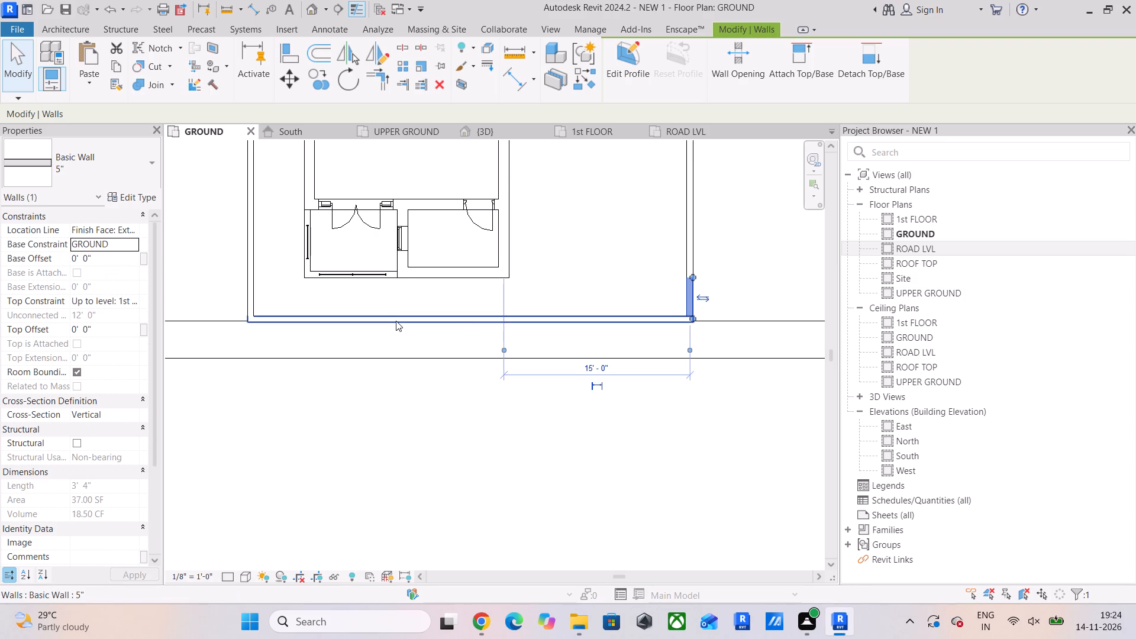
In the 3D view, set the unconnected height of the south, west and north boundary walls to 5'.
click(490, 128)
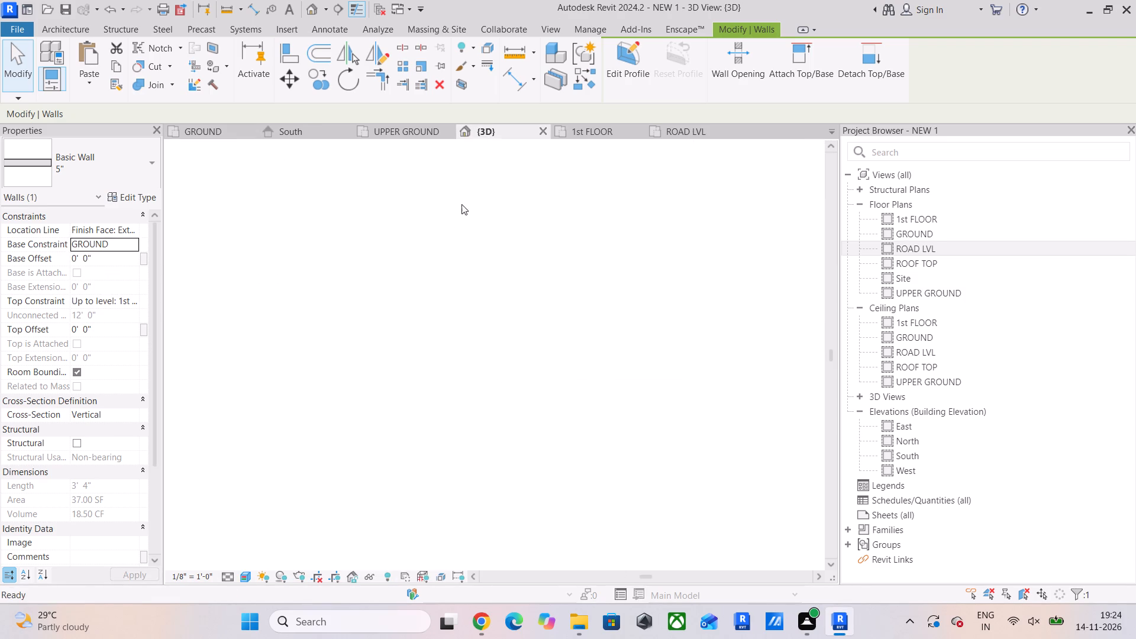
middle_drag(395, 364, 435, 359)
scroll(435, 359, down, 3)
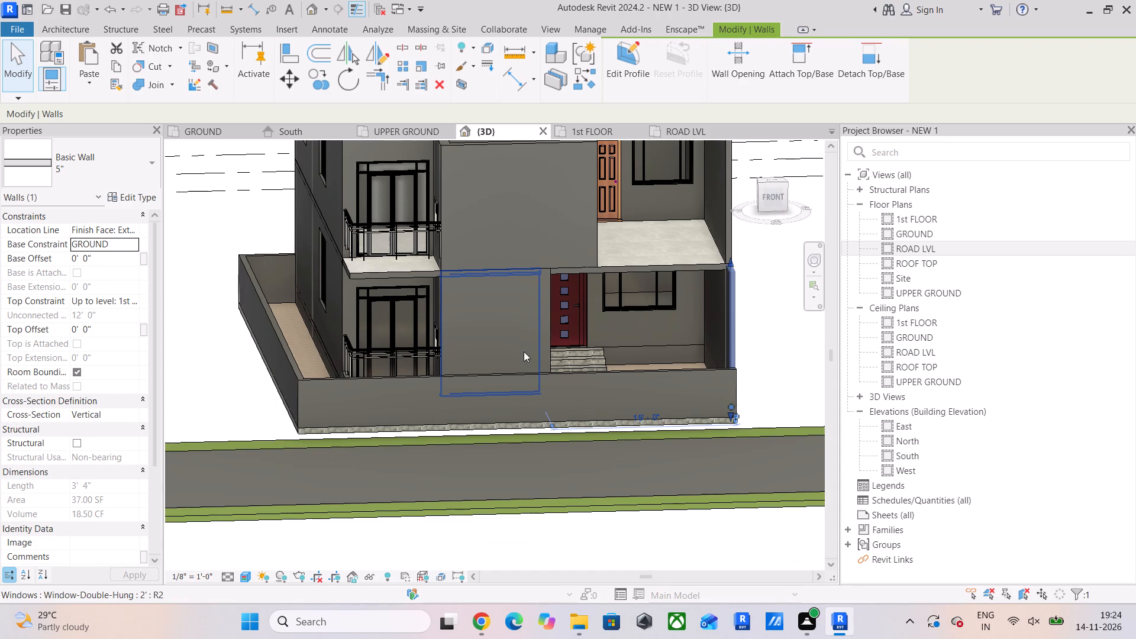
shift+middle_drag(525, 370, 589, 331)
middle_drag(583, 345, 557, 381)
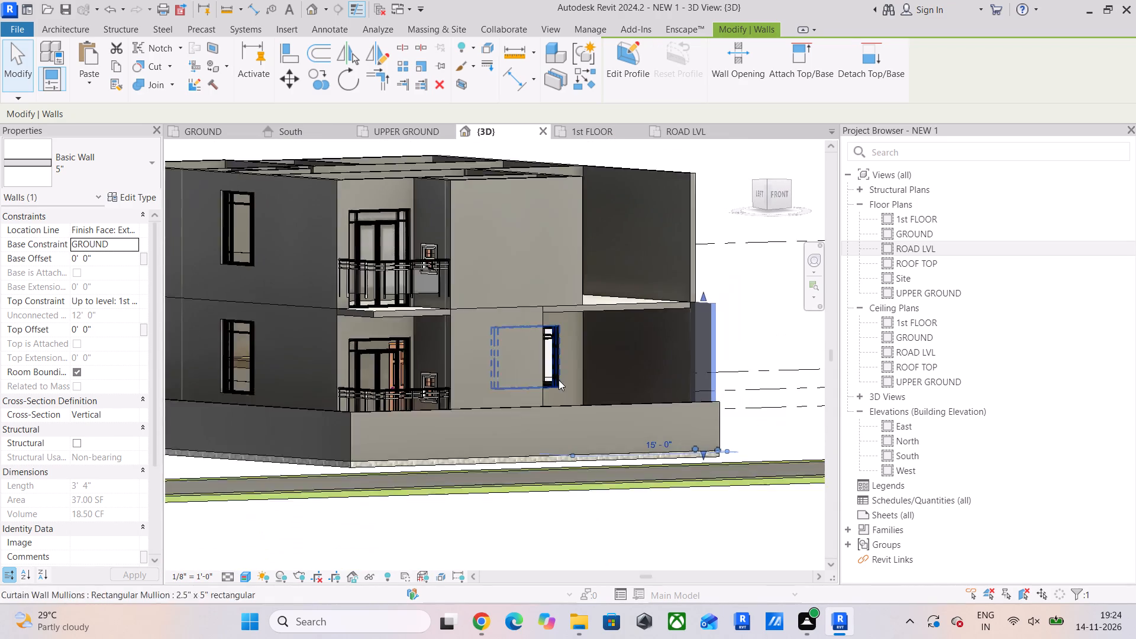
scroll(559, 380, down, 4)
shift+middle_drag(566, 386, 498, 409)
scroll(438, 399, up, 4)
click(437, 399)
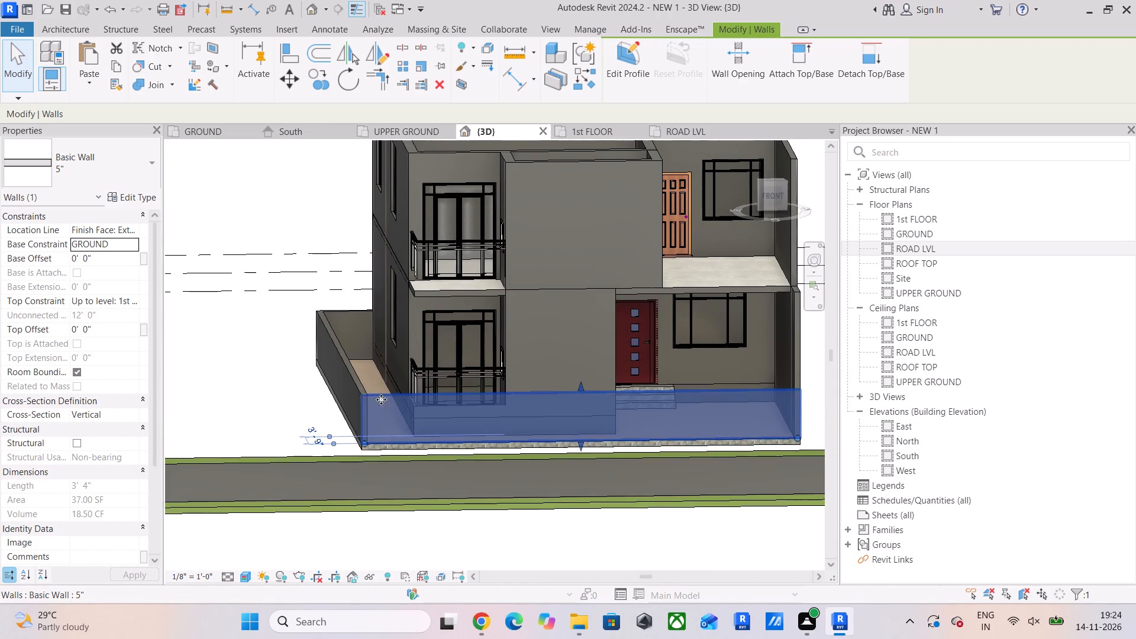
ctrl+click(347, 375)
ctrl+click(358, 321)
ctrl+click(353, 312)
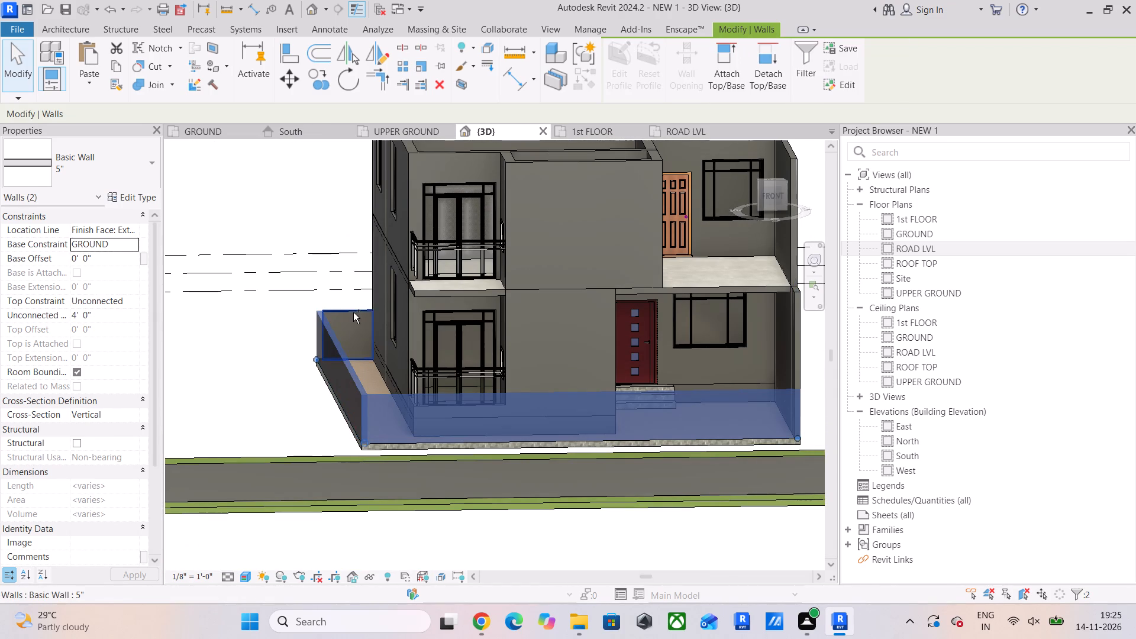
click(108, 315)
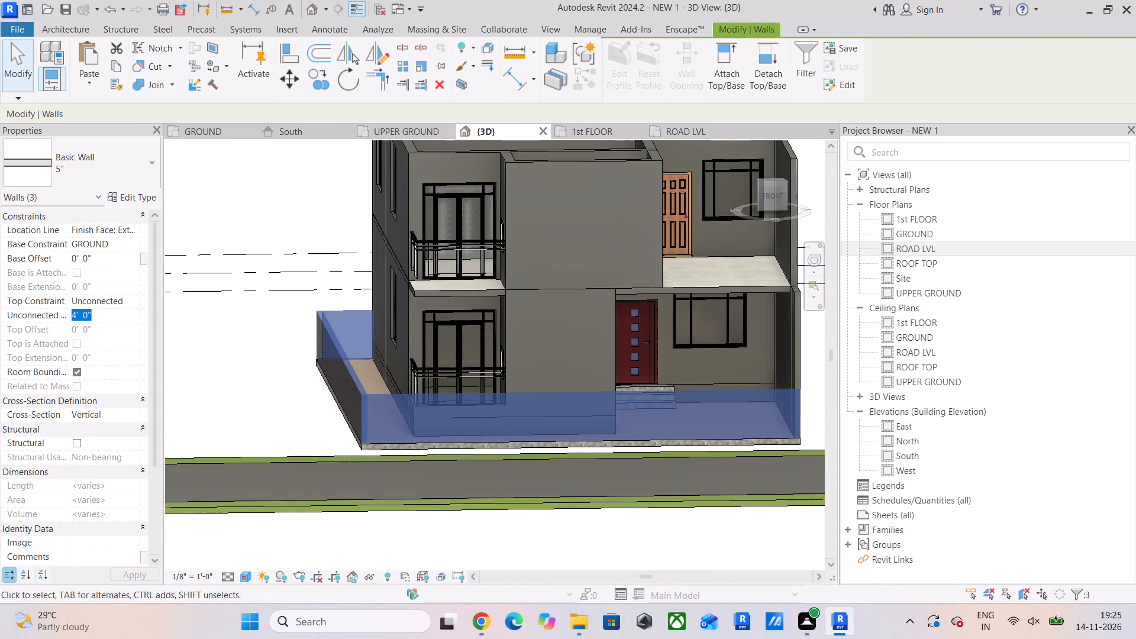
key(4)
key(BackSpace)
text(5')
key(Return)
click(206, 344)
Examine in 3D how the boundary wall and parking floor edge meet the grass strip and road.
middle_drag(399, 422, 352, 406)
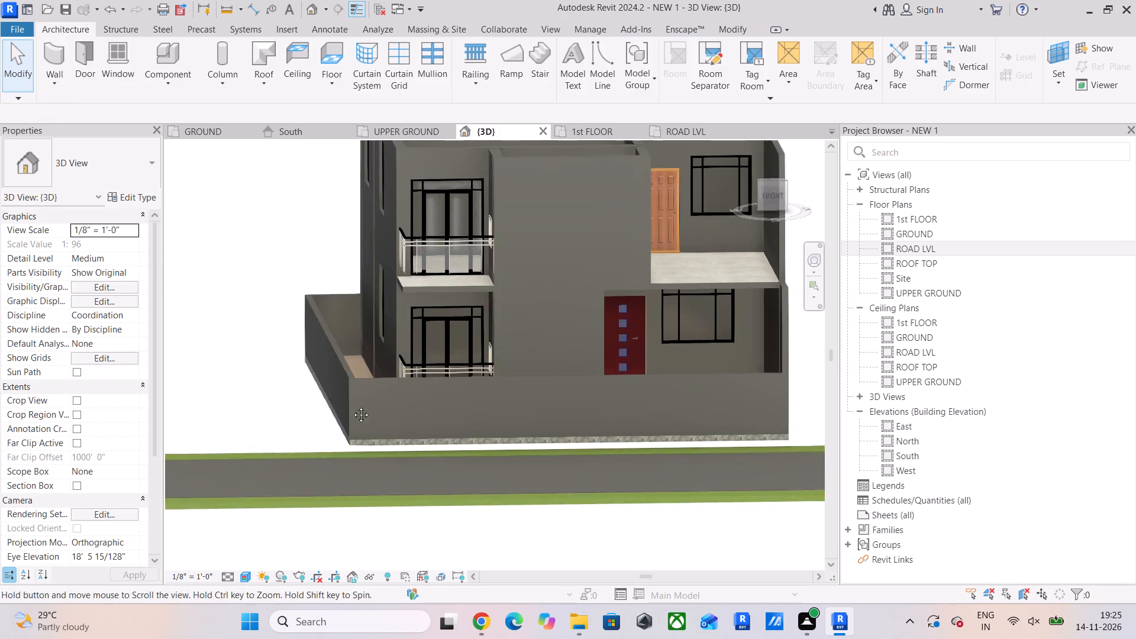
middle_drag(352, 406, 319, 397)
scroll(380, 409, down, 2)
scroll(573, 429, up, 4)
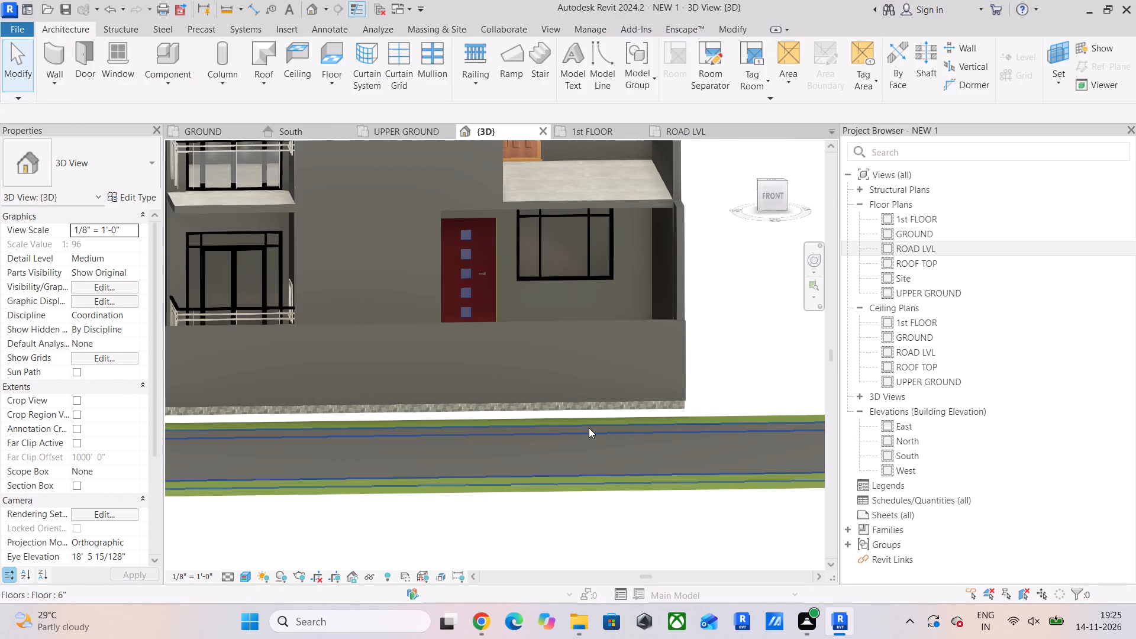
shift+middle_drag(548, 433, 616, 479)
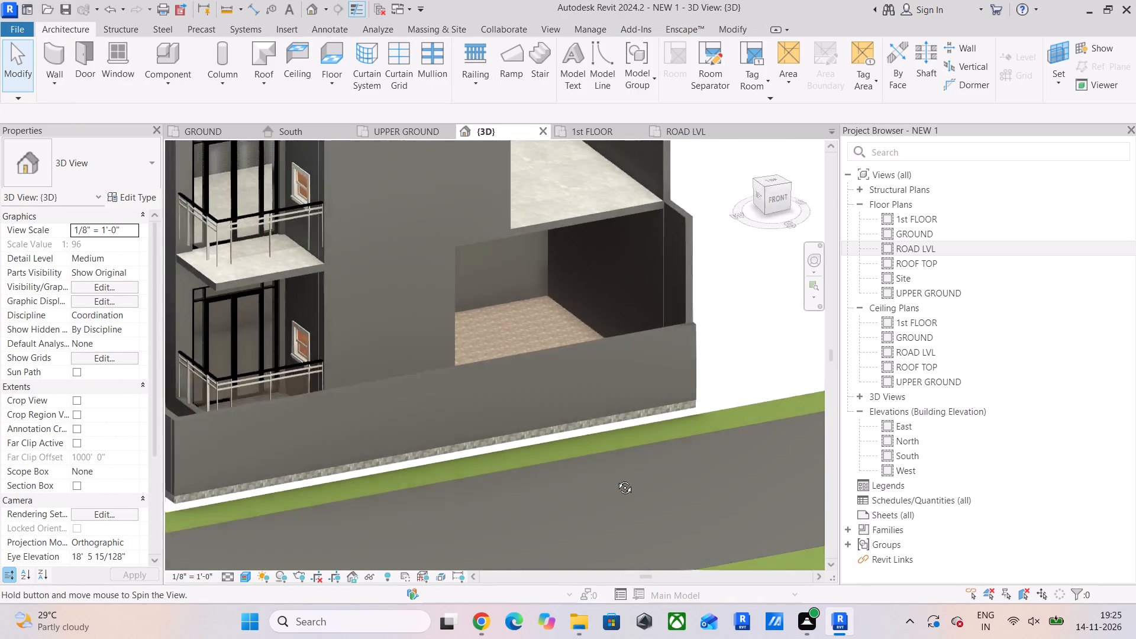
shift+middle_drag(616, 479, 683, 431)
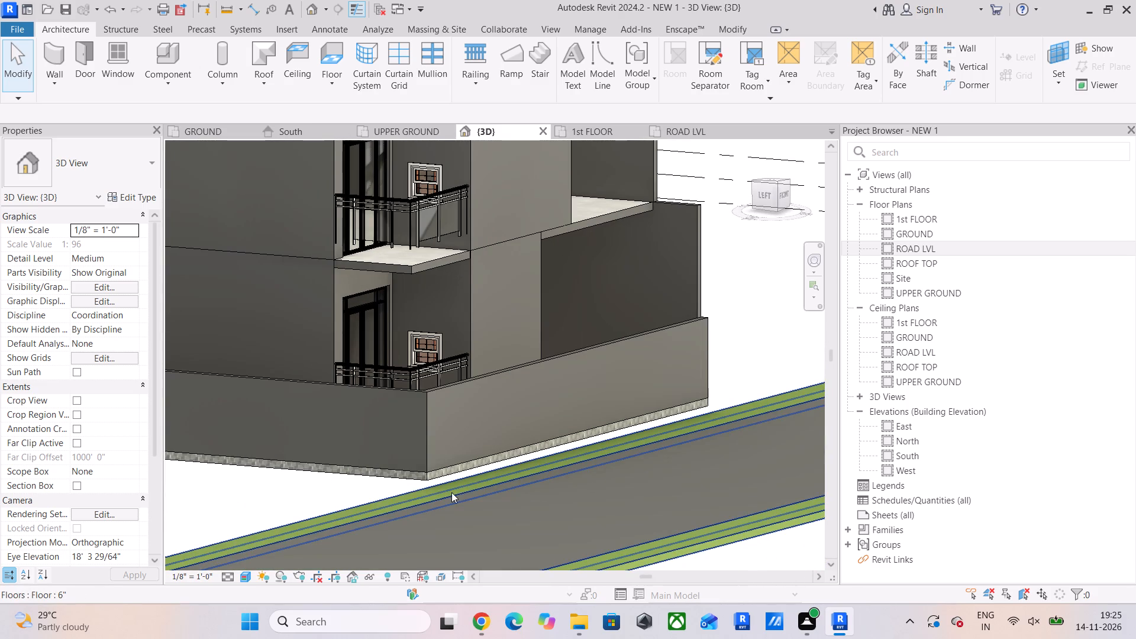
middle_drag(451, 492, 516, 406)
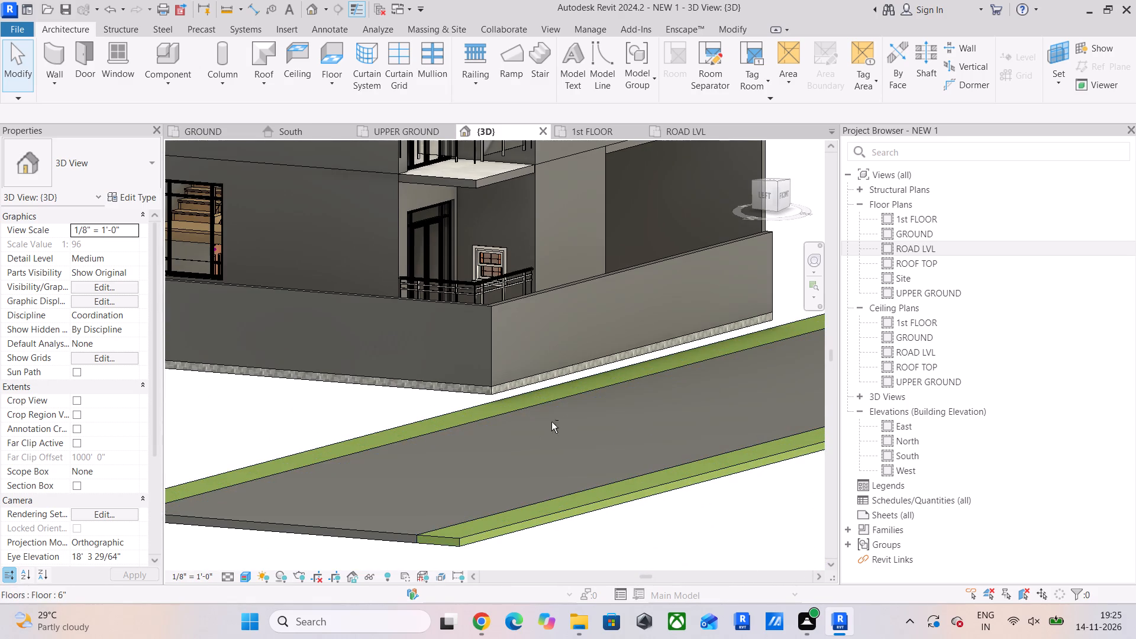
shift+middle_drag(564, 417, 526, 434)
scroll(399, 408, up, 5)
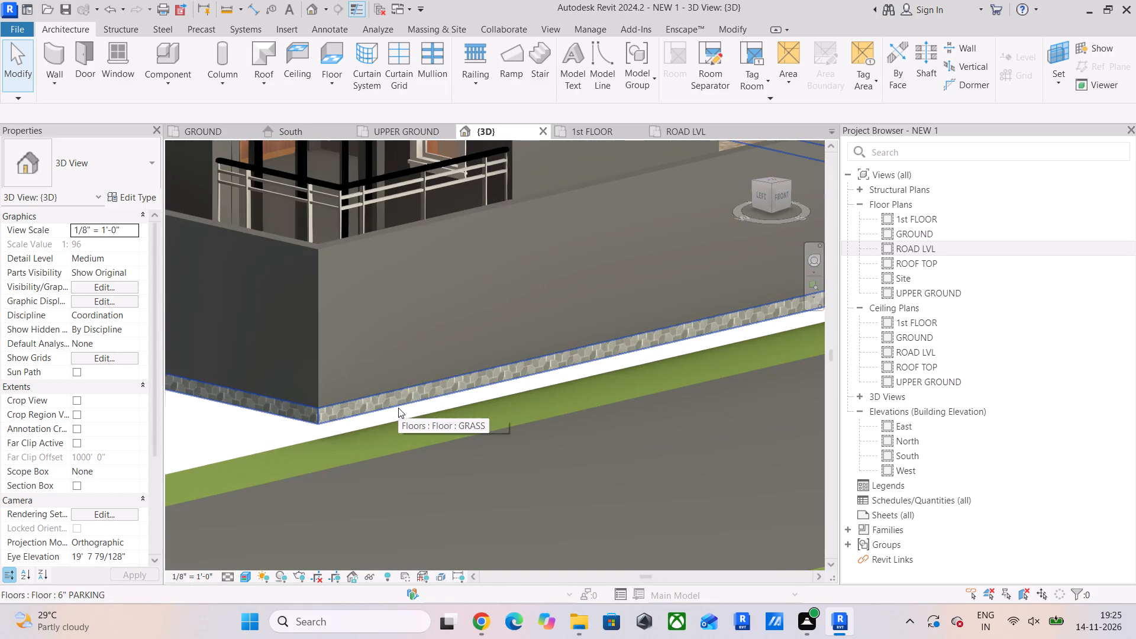
scroll(398, 408, down, 4)
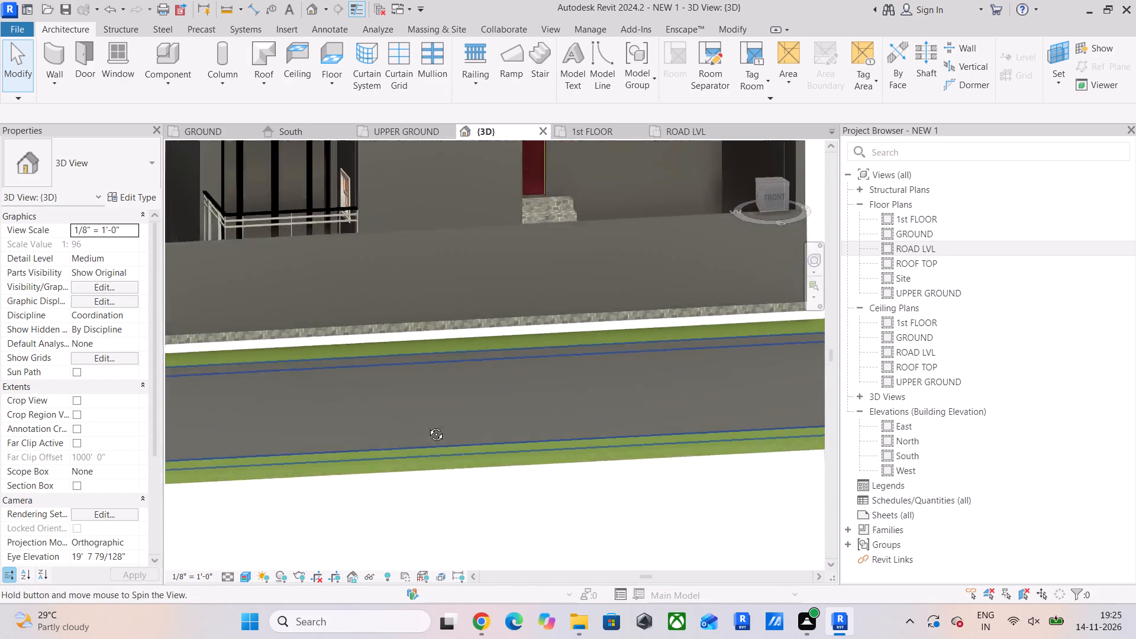
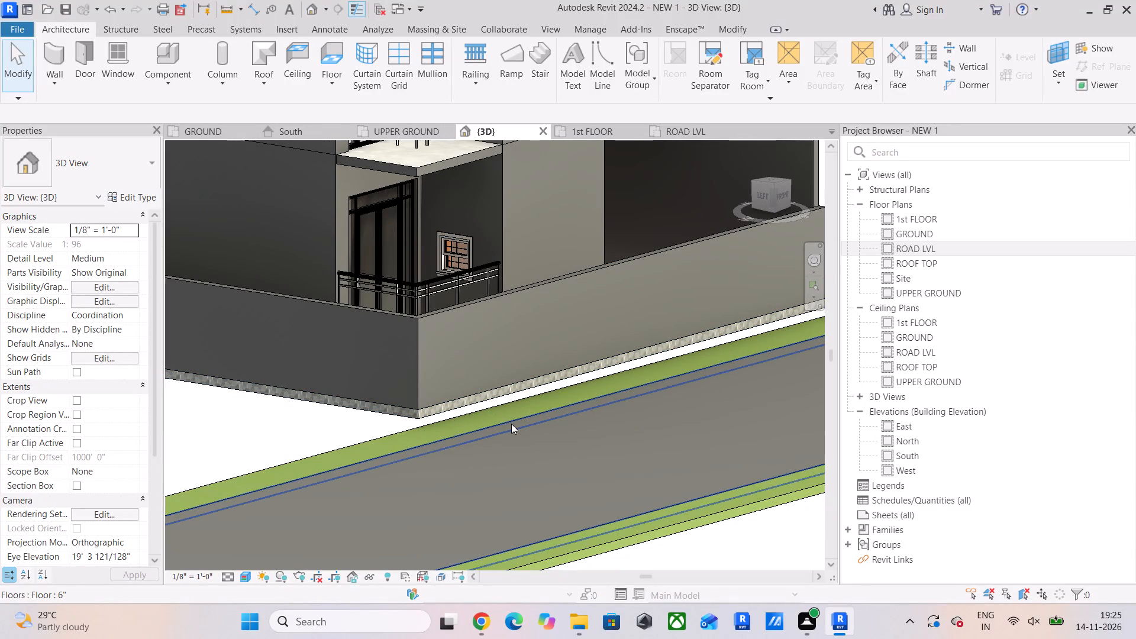
Look over the house's exterior, balconies and open top in the 3D view from several sides.
scroll(544, 421, down, 3)
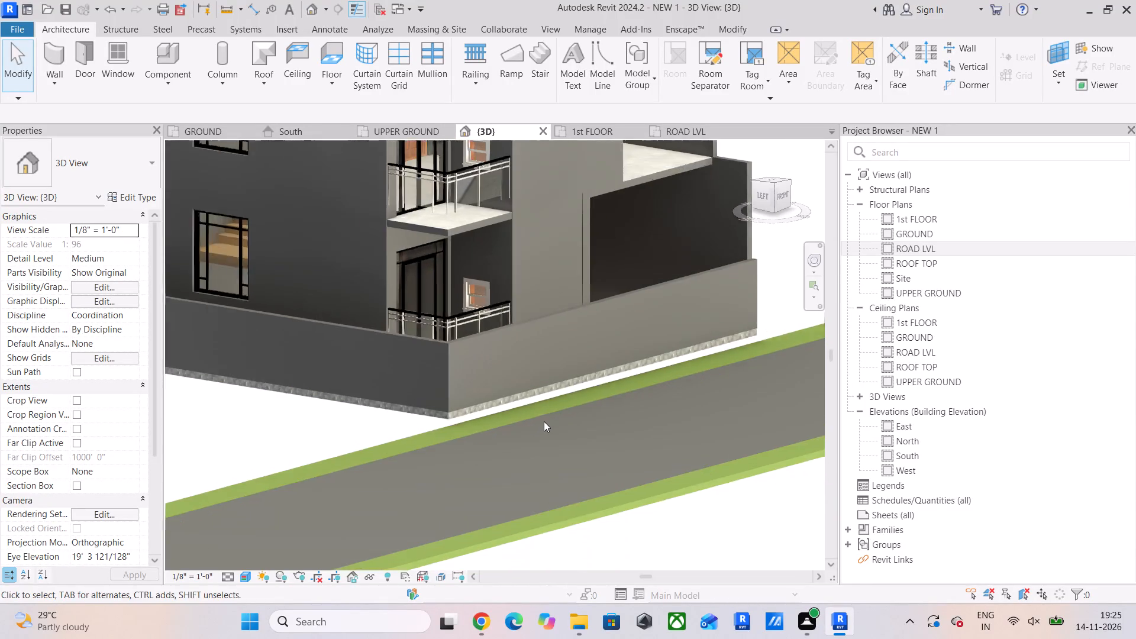
scroll(544, 421, down, 1)
shift+middle_drag(563, 419, 469, 385)
middle_drag(471, 381, 433, 470)
scroll(530, 419, down, 3)
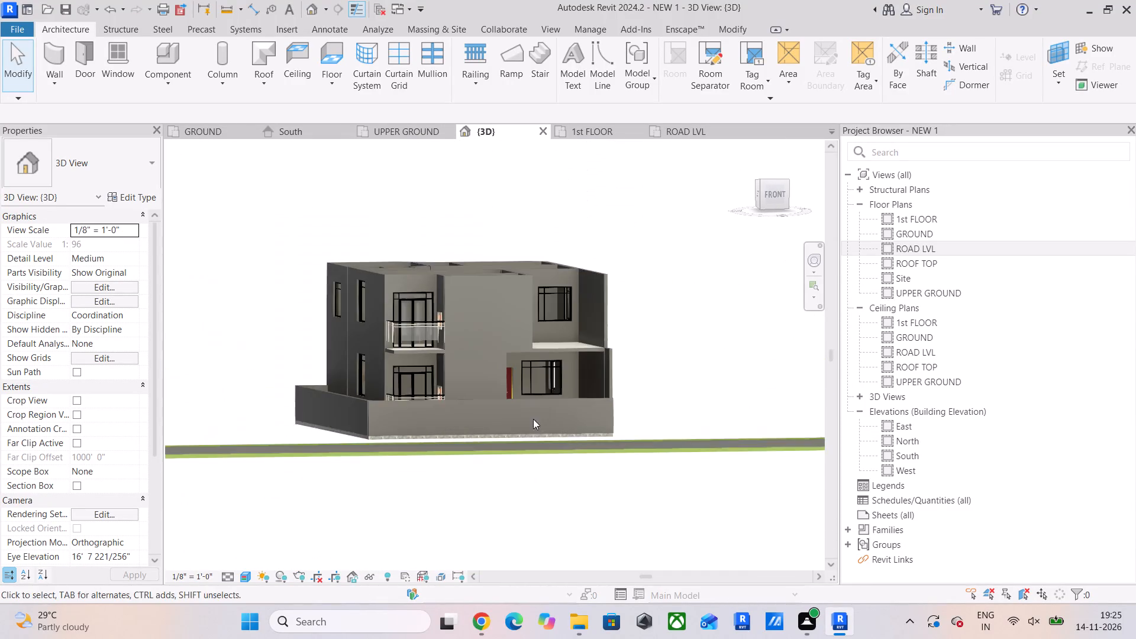
shift+middle_drag(535, 421, 431, 438)
middle_drag(474, 420, 457, 467)
scroll(556, 381, up, 5)
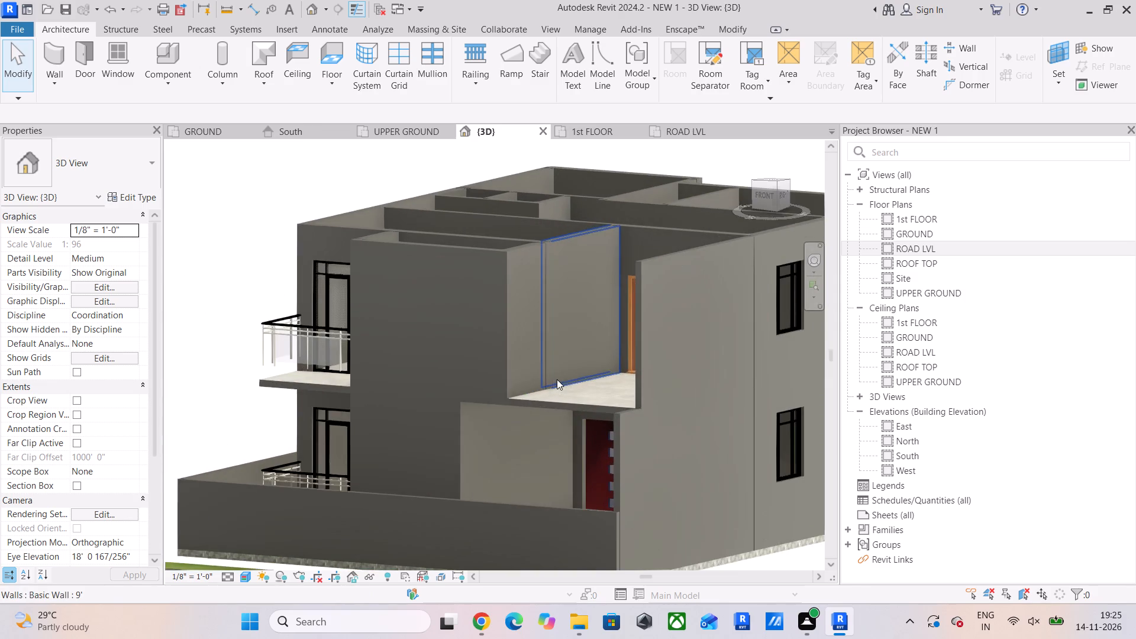
middle_drag(552, 401, 553, 444)
scroll(553, 445, down, 6)
shift+middle_drag(547, 446, 561, 448)
Copy the 1st FLOOR slab and paste it aligned to the ROOF TOP level.
click(560, 445)
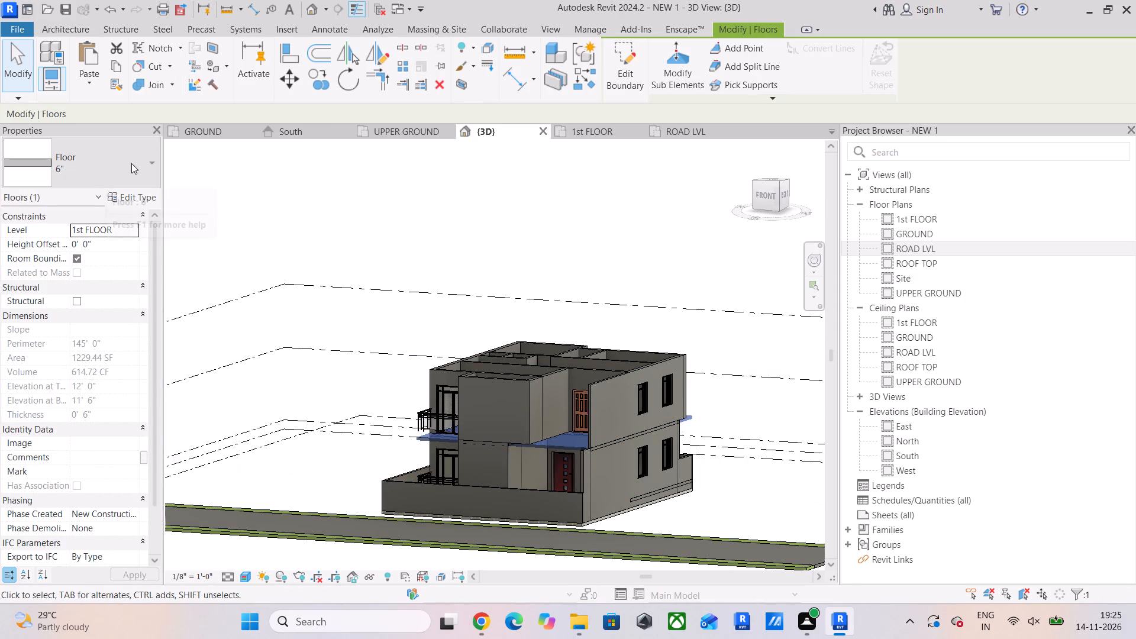
double_click(116, 70)
click(79, 81)
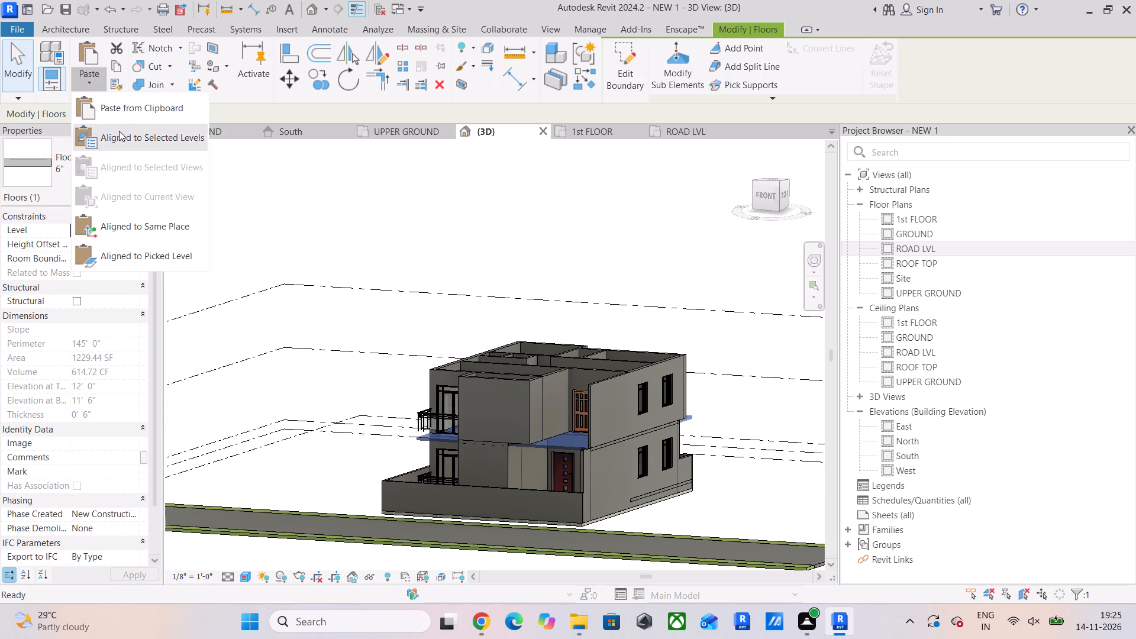
click(120, 131)
click(505, 239)
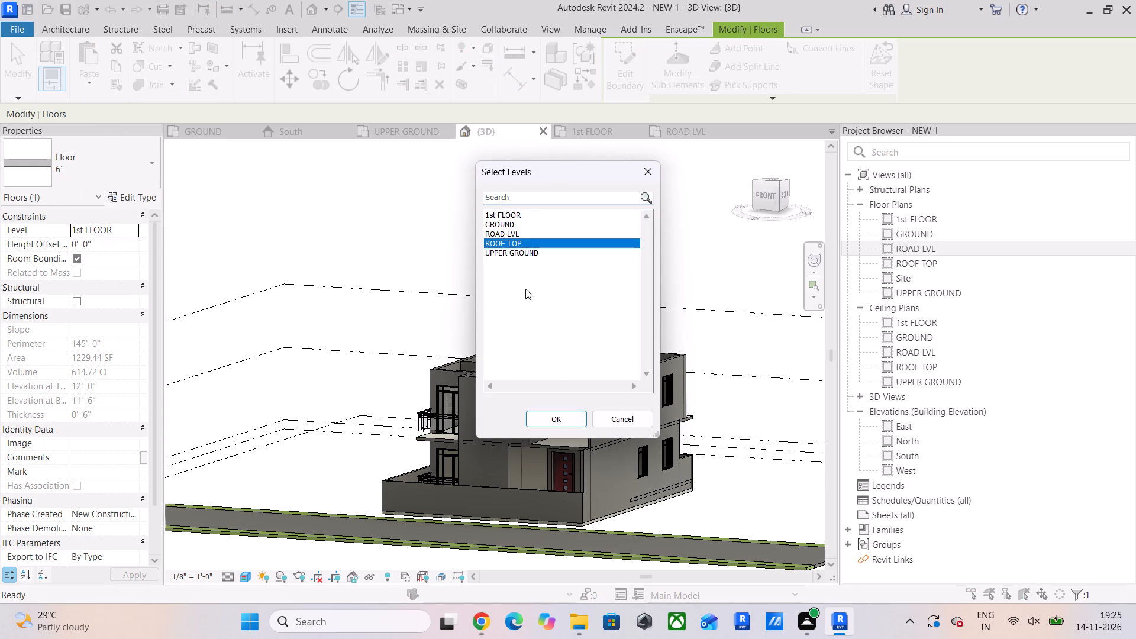
click(551, 415)
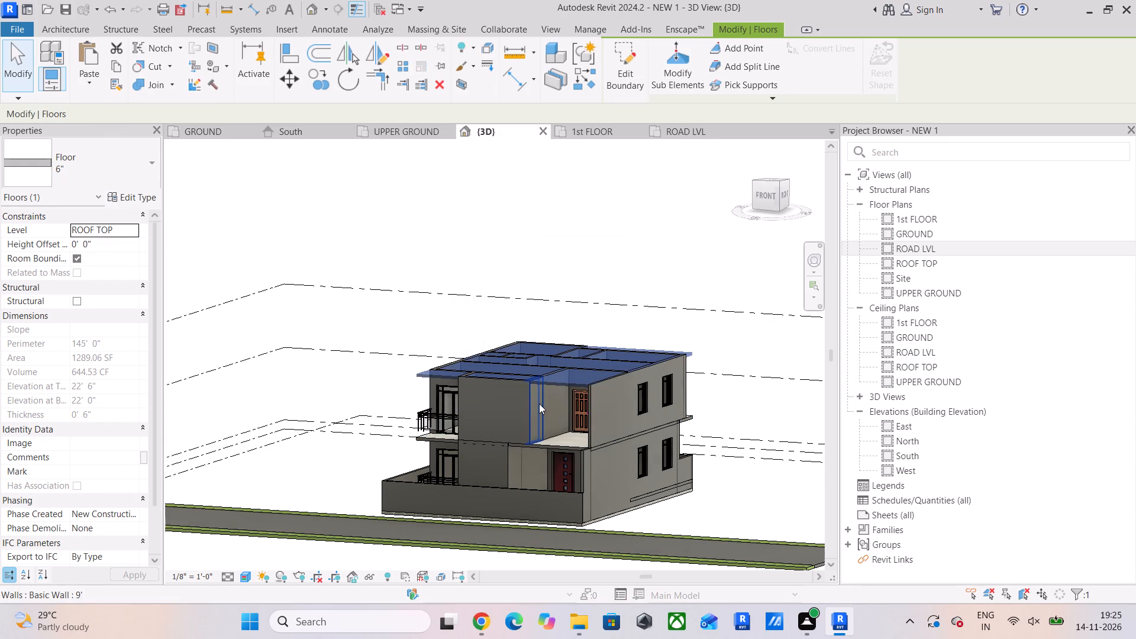
Edit the ROOF TOP slab's boundary in the 1st FLOOR plan, adding two lines that box off the open front corner from the bathroom's outer corner.
shift+middle_drag(539, 406, 588, 421)
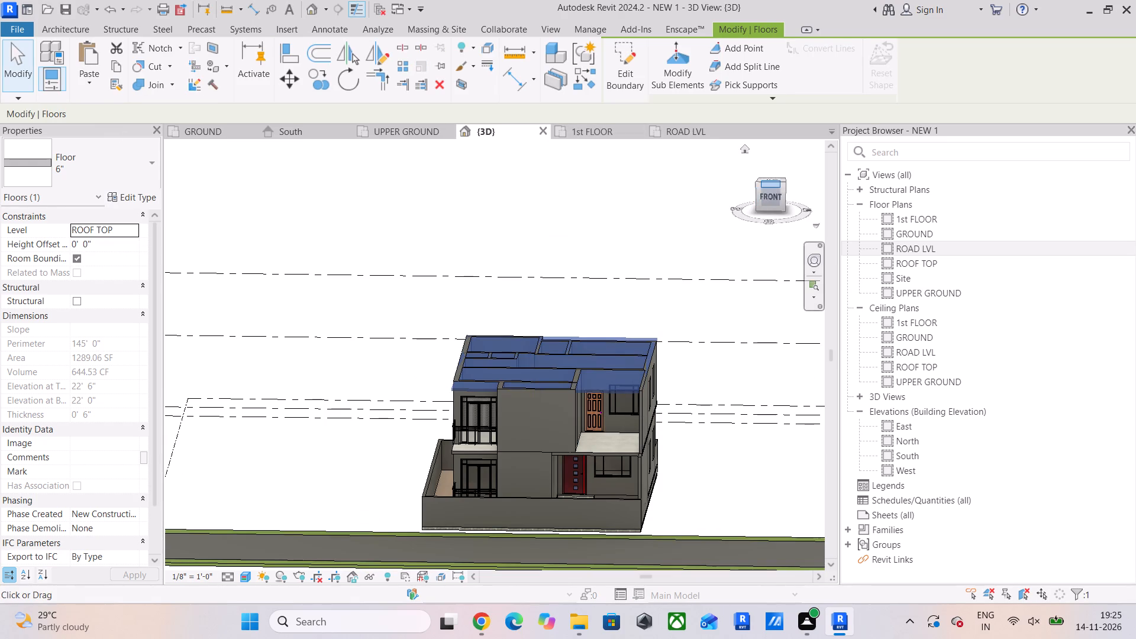
click(590, 131)
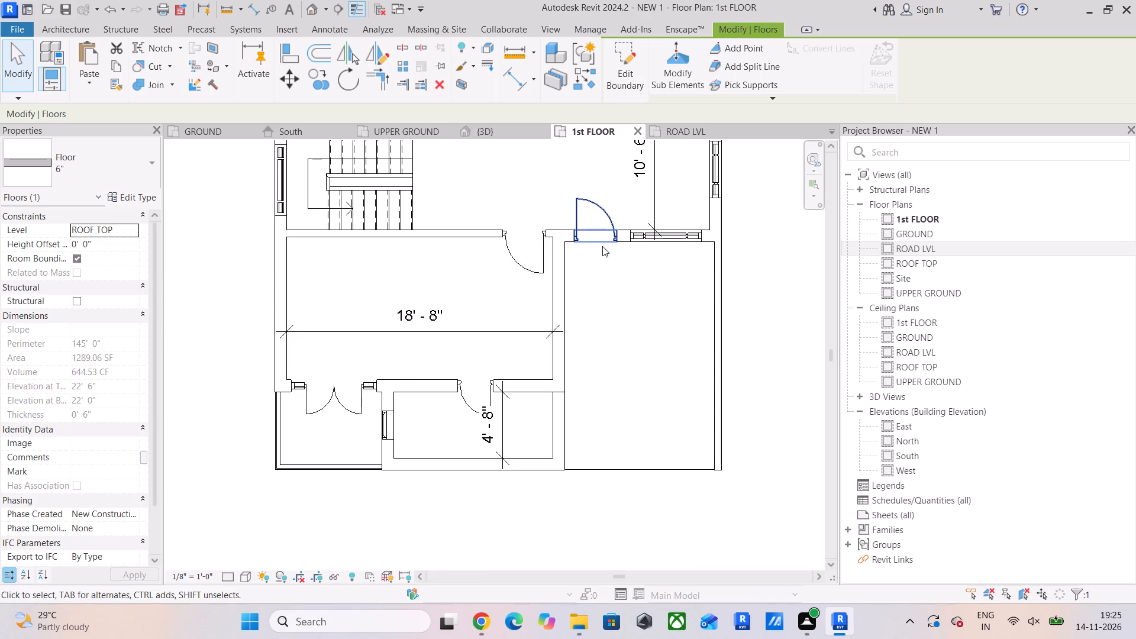
scroll(614, 192, down, 4)
middle_drag(617, 241, 531, 305)
click(618, 76)
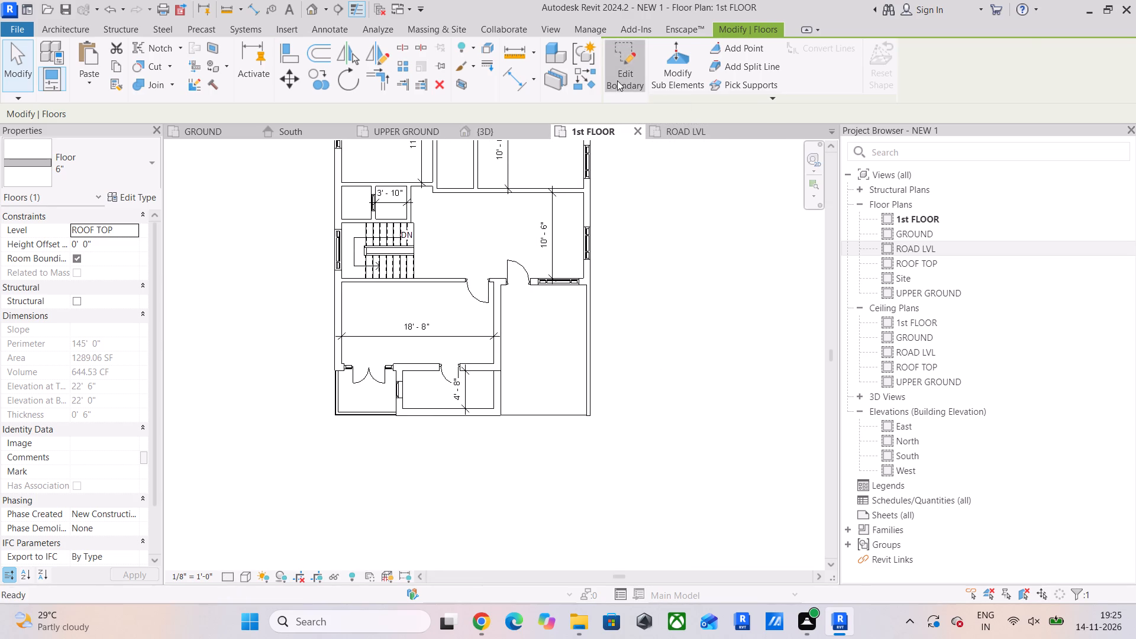
scroll(547, 415, up, 3)
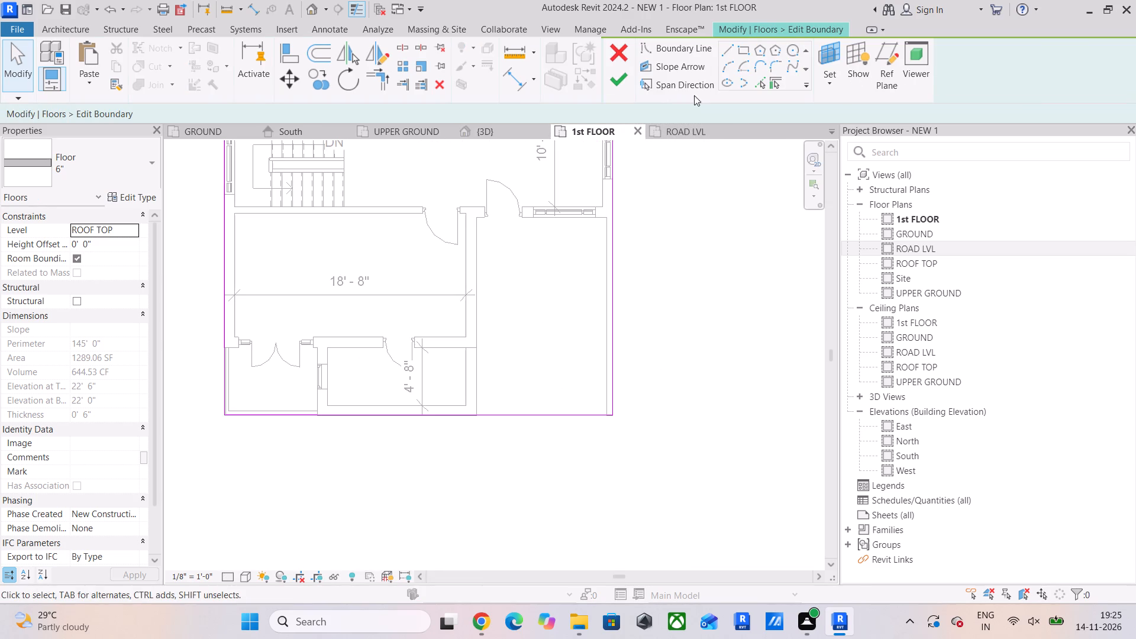
click(723, 46)
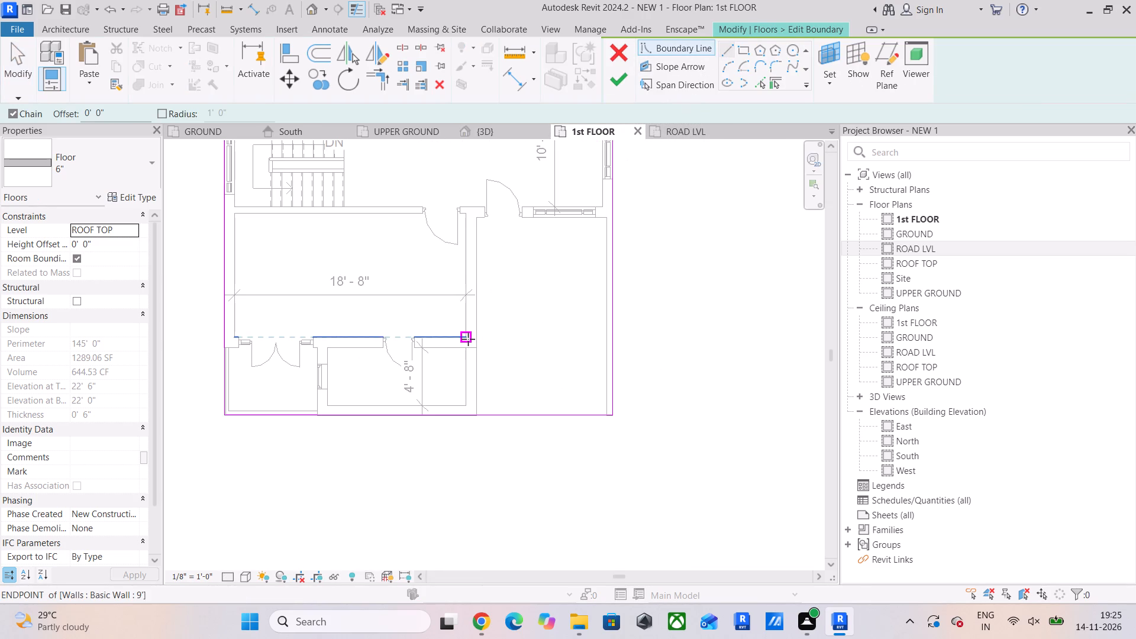
scroll(468, 339, up, 8)
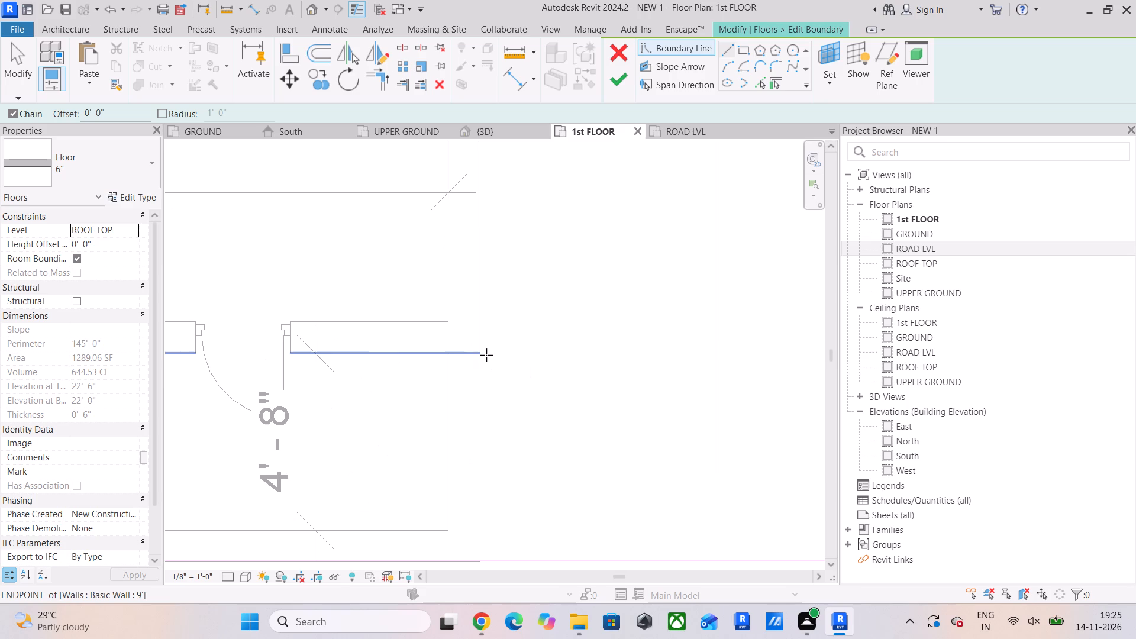
click(484, 355)
scroll(632, 357, down, 4)
middle_drag(656, 351, 527, 351)
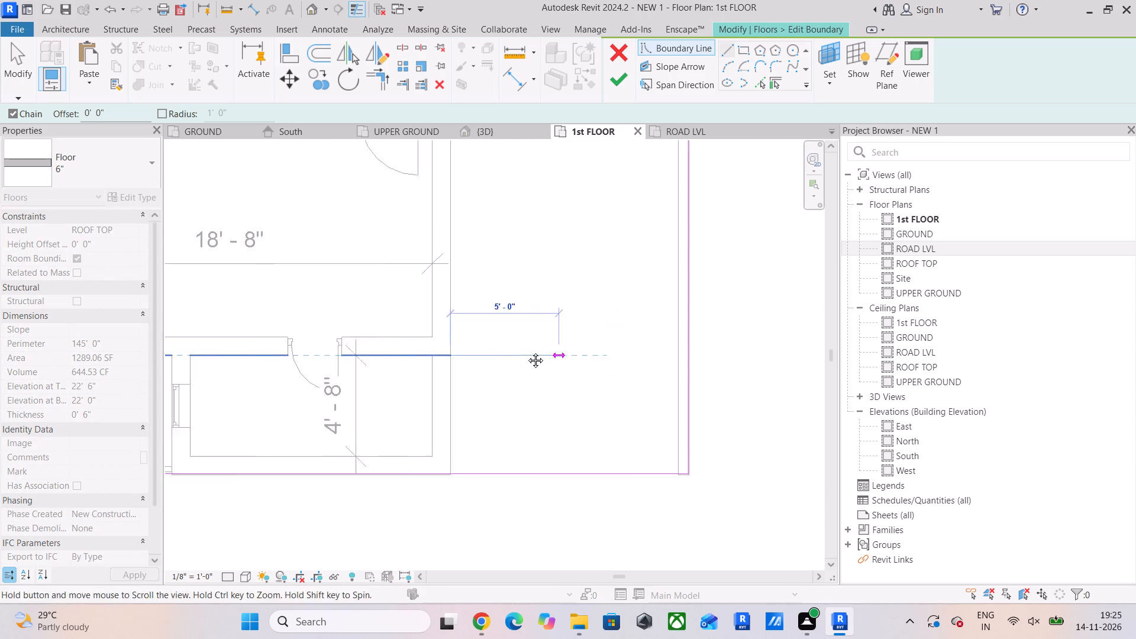
middle_drag(527, 351, 525, 351)
click(653, 353)
key(Escape)
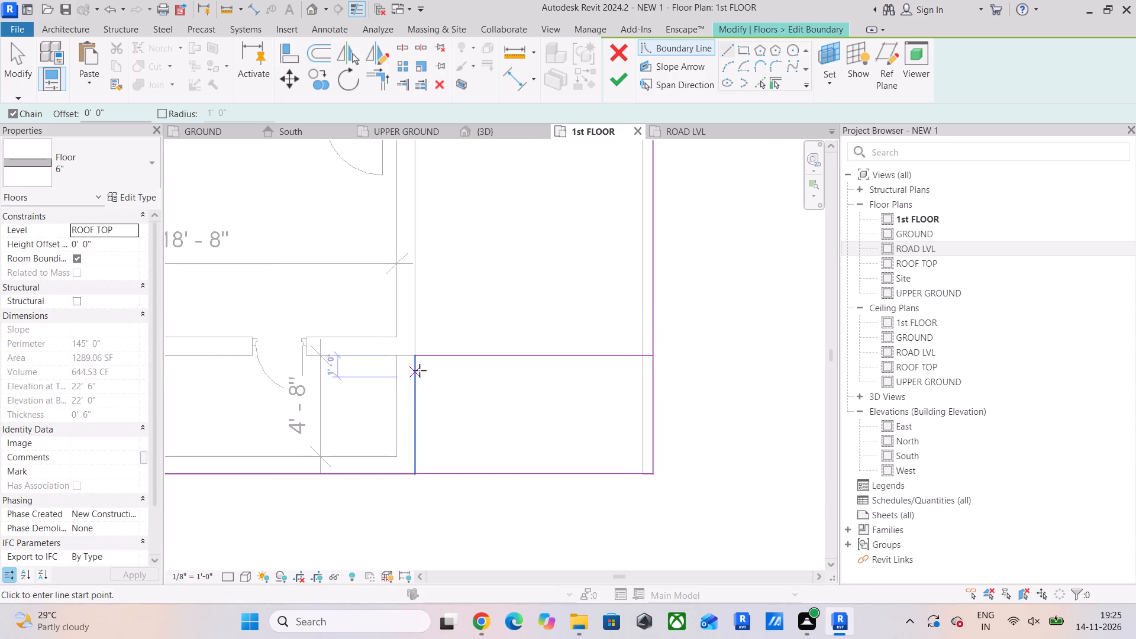
click(418, 360)
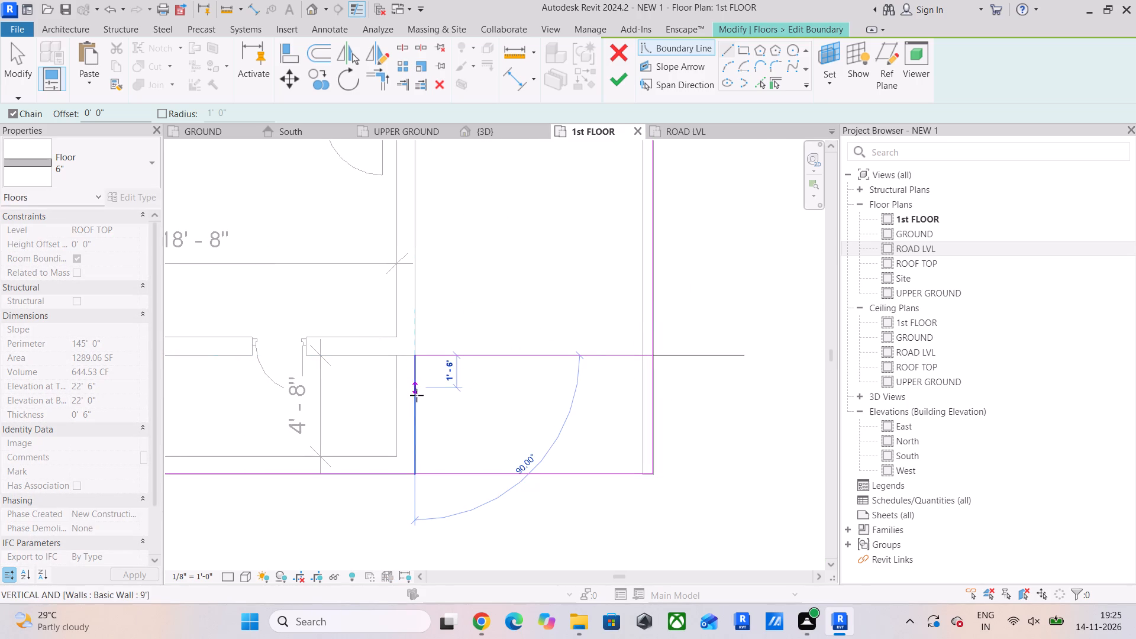
click(411, 475)
key(Escape)
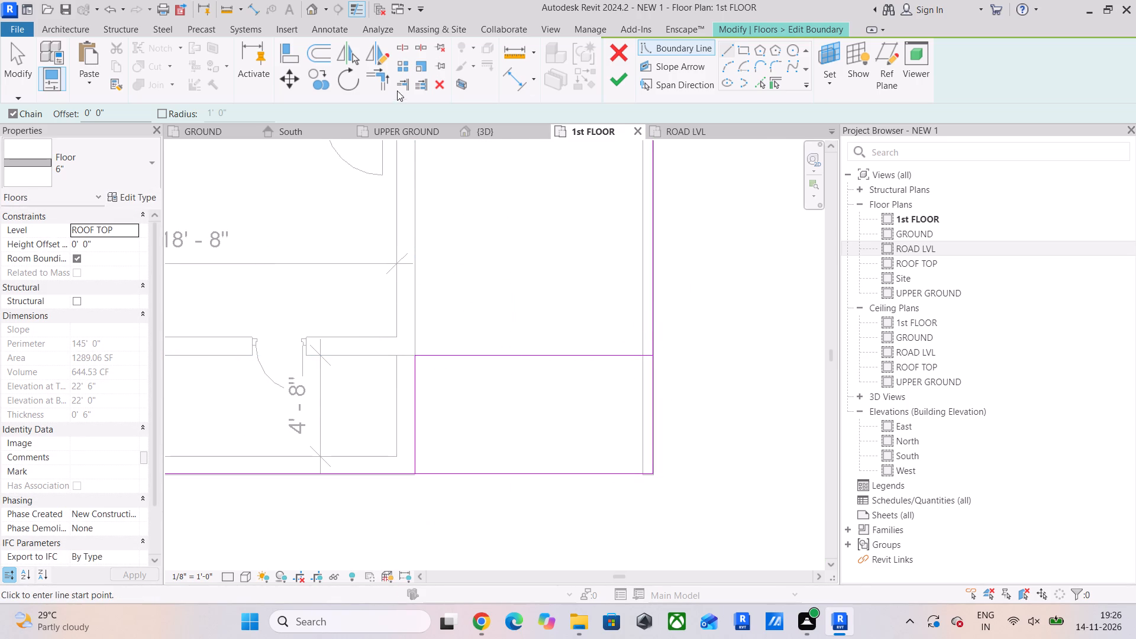
Trim the roof slab's boundary lines to cut away the front corner rectangle, and finish the boundary edit.
click(377, 88)
click(366, 468)
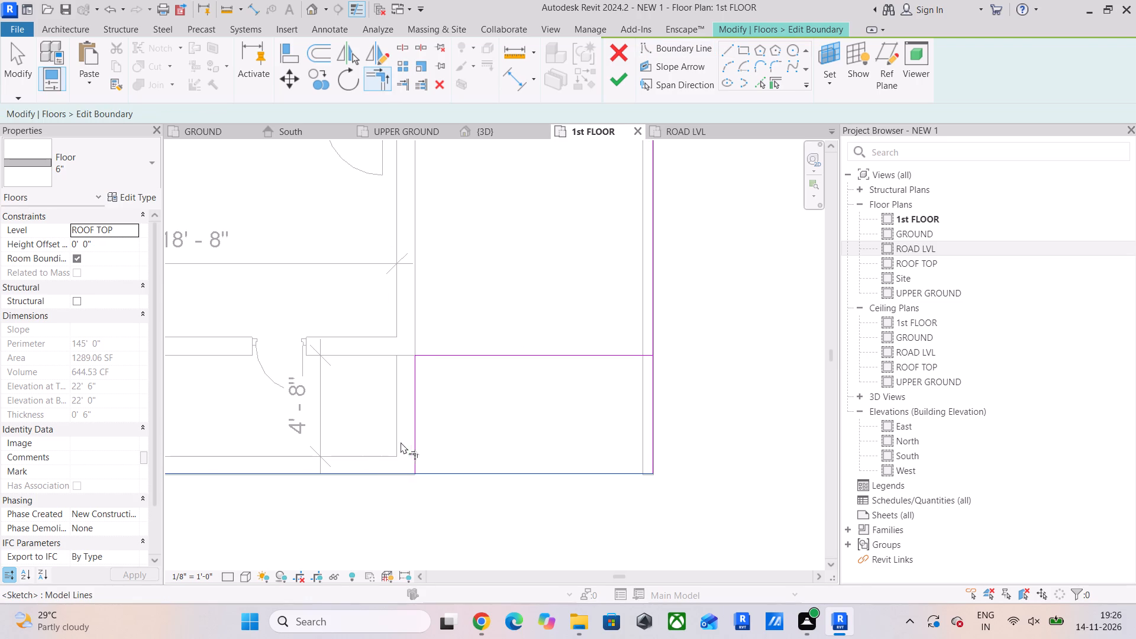
click(410, 426)
click(490, 356)
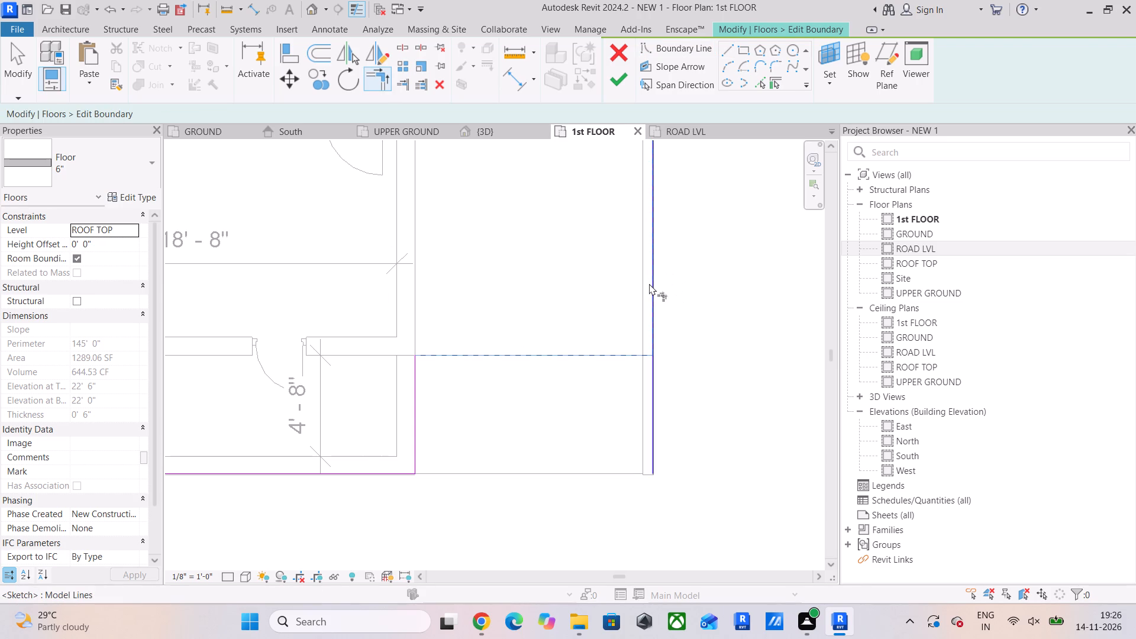
click(649, 283)
scroll(554, 291, down, 2)
middle_drag(553, 299, 571, 398)
key(Escape)
key(Escape)
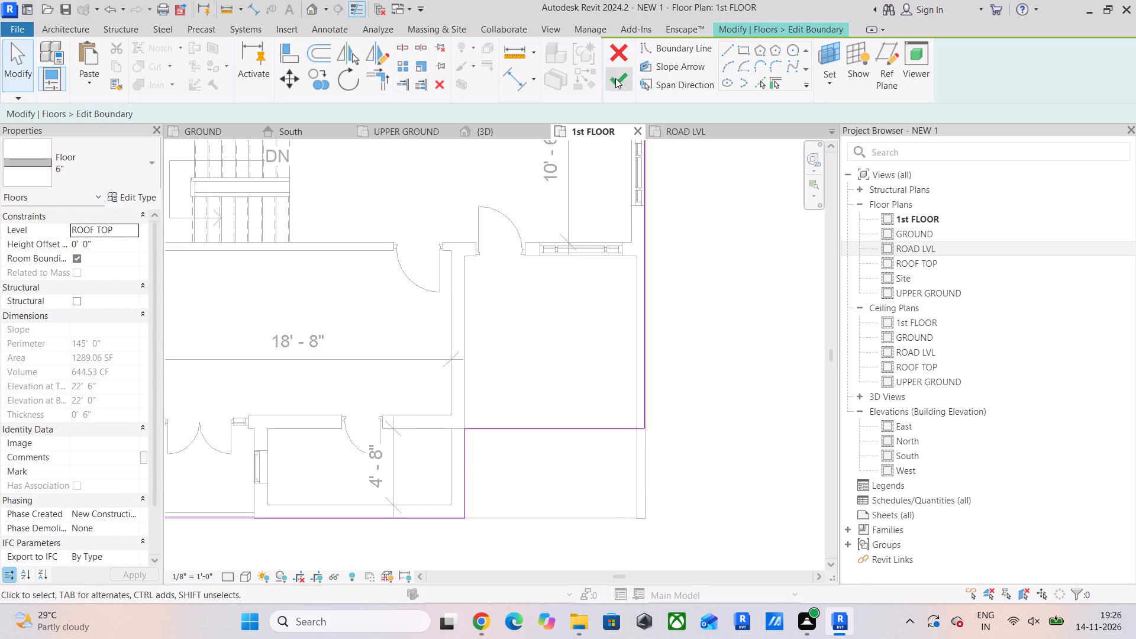
click(615, 78)
click(694, 324)
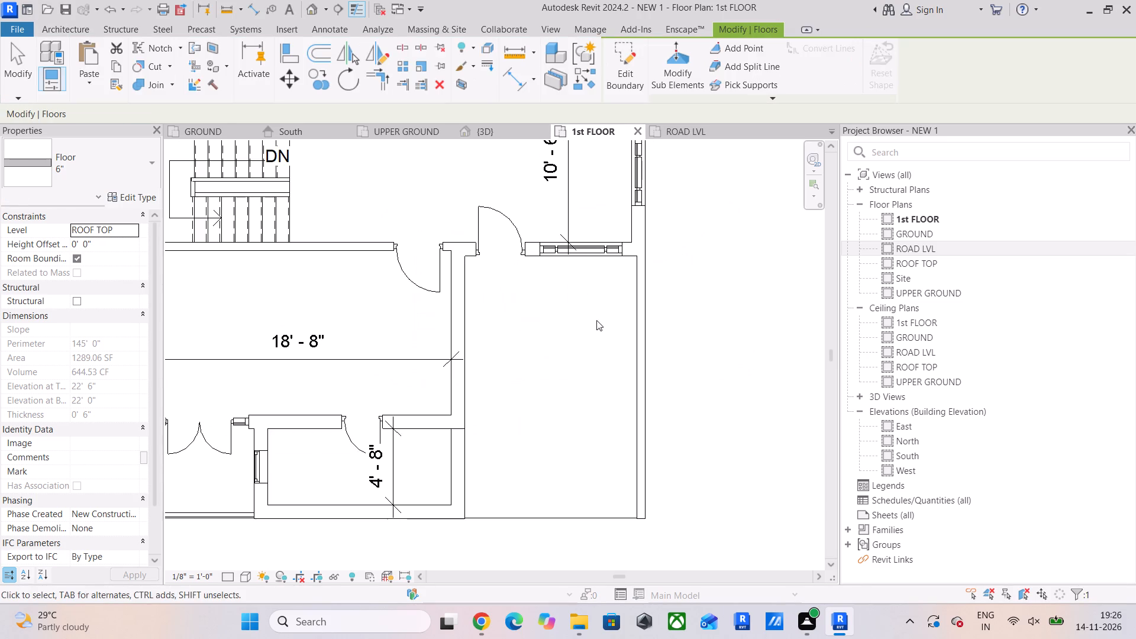
Examine the reshaped roof slab in the 3D view, from the front around to the rear.
scroll(581, 330, down, 3)
click(509, 137)
scroll(559, 230, down, 2)
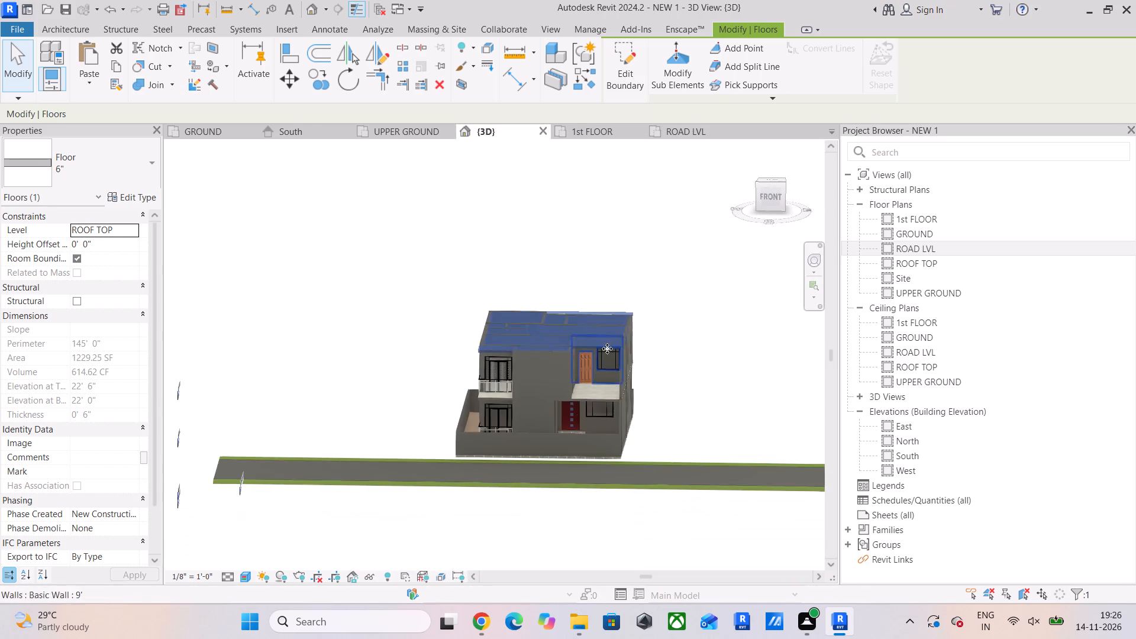
shift+middle_drag(646, 355, 520, 369)
scroll(469, 340, up, 9)
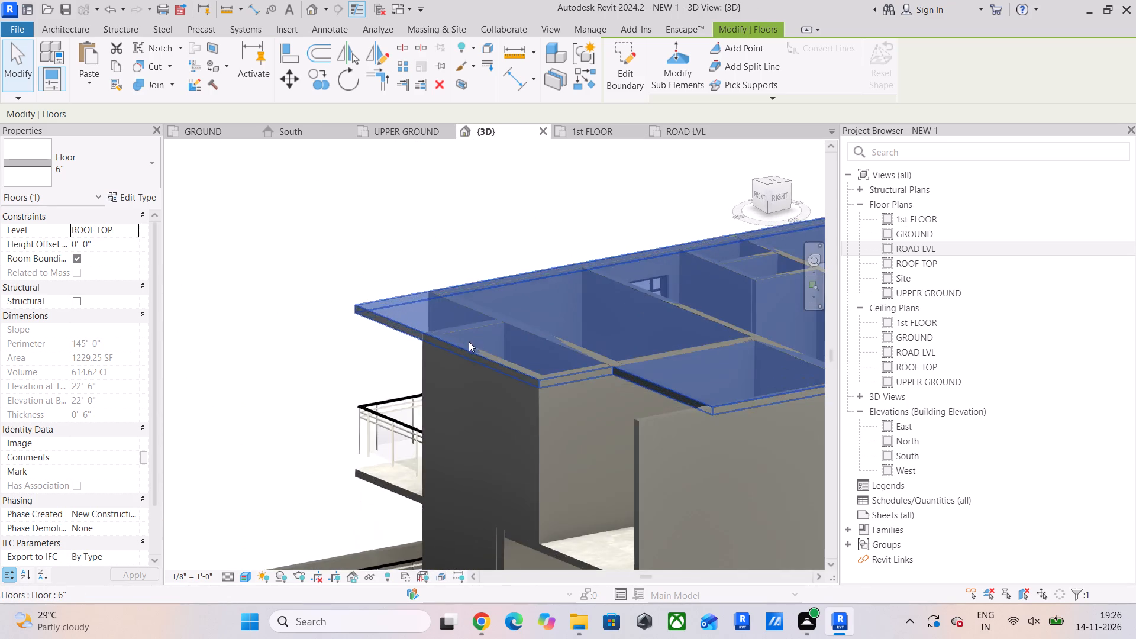
scroll(469, 343, down, 6)
middle_drag(532, 366, 430, 381)
shift+middle_drag(636, 388, 496, 369)
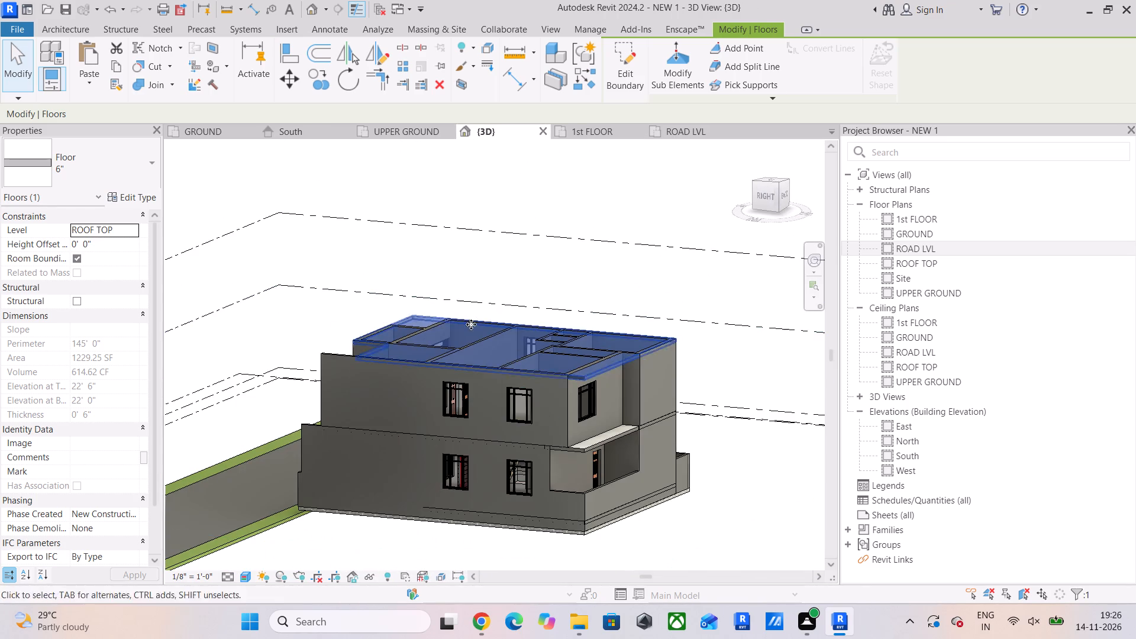
shift+middle_drag(474, 336, 483, 341)
Open the 1st FLOOR slab's boundary for editing in the UPPER GROUND plan, with a boundary line offset of 0.5".
click(606, 446)
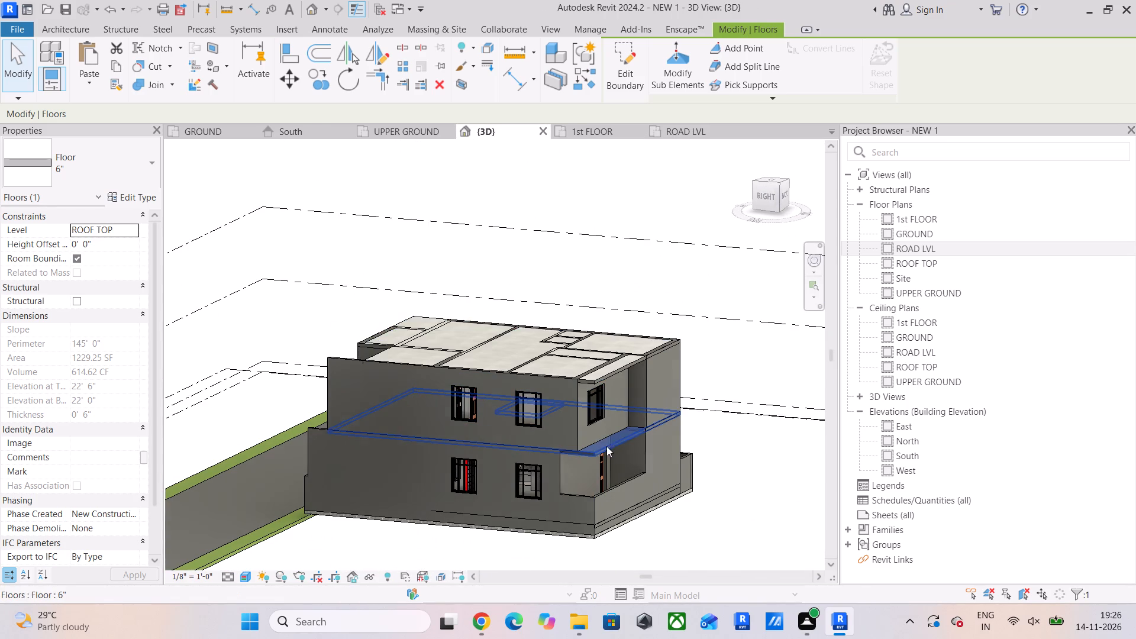
click(428, 134)
click(634, 82)
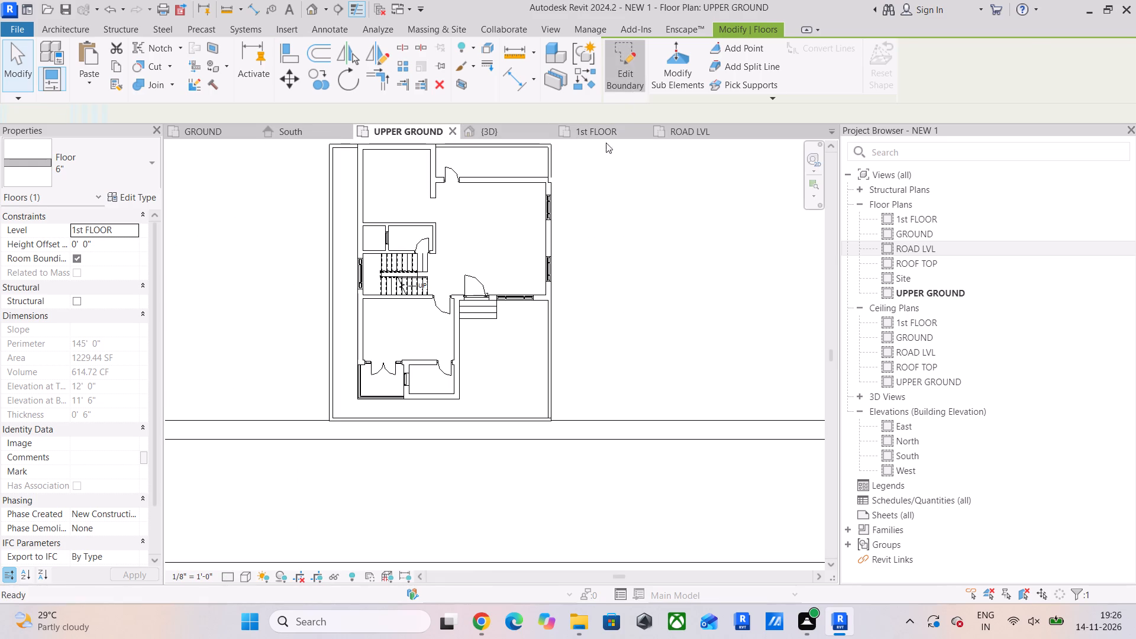
middle_drag(487, 214, 477, 302)
scroll(482, 240, up, 5)
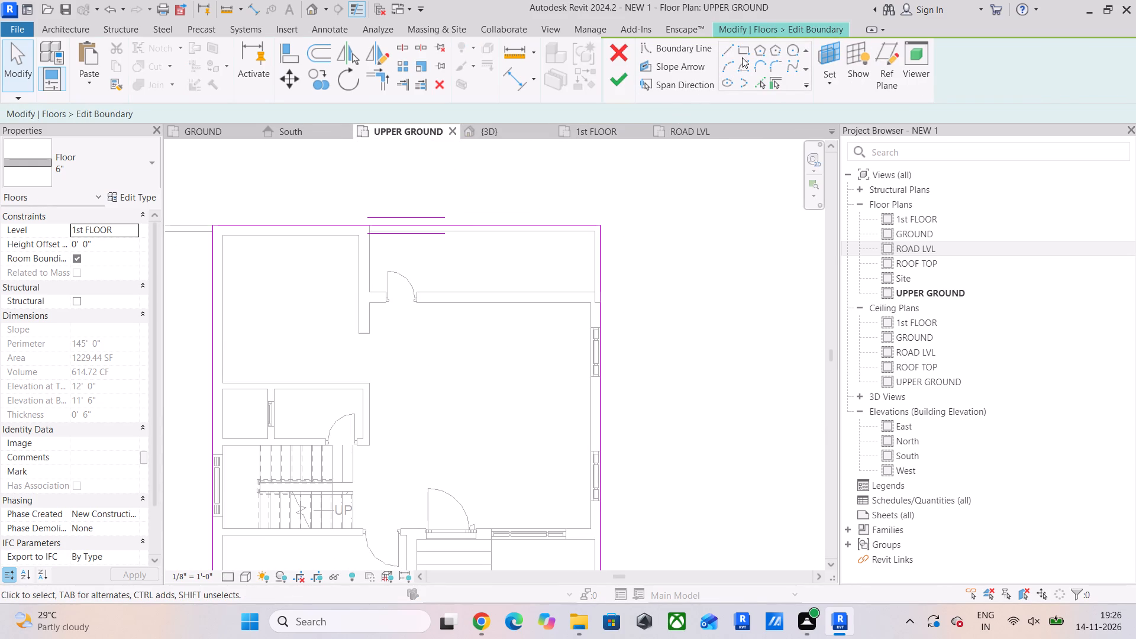
click(732, 49)
drag(131, 112, 28, 117)
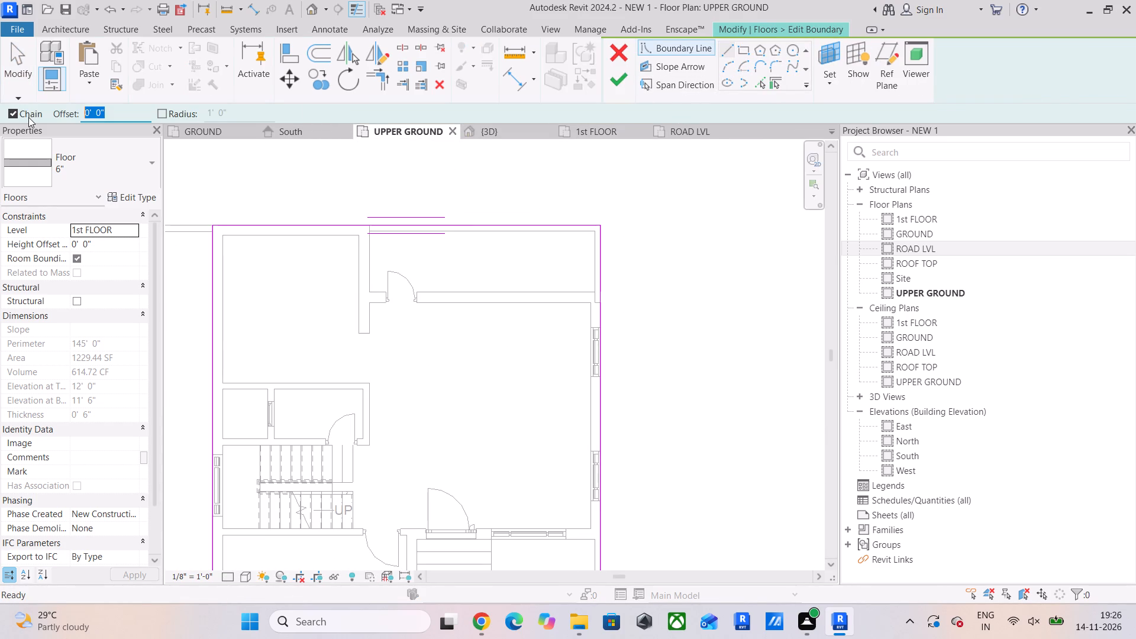
key(period)
text(5")
key(Return)
Draw an offset boundary line about 5'-3" long from the slab's rear edge along the side wall to the rear door's wall, flipping the offset side.
scroll(479, 292, up, 5)
middle_drag(388, 232, 380, 304)
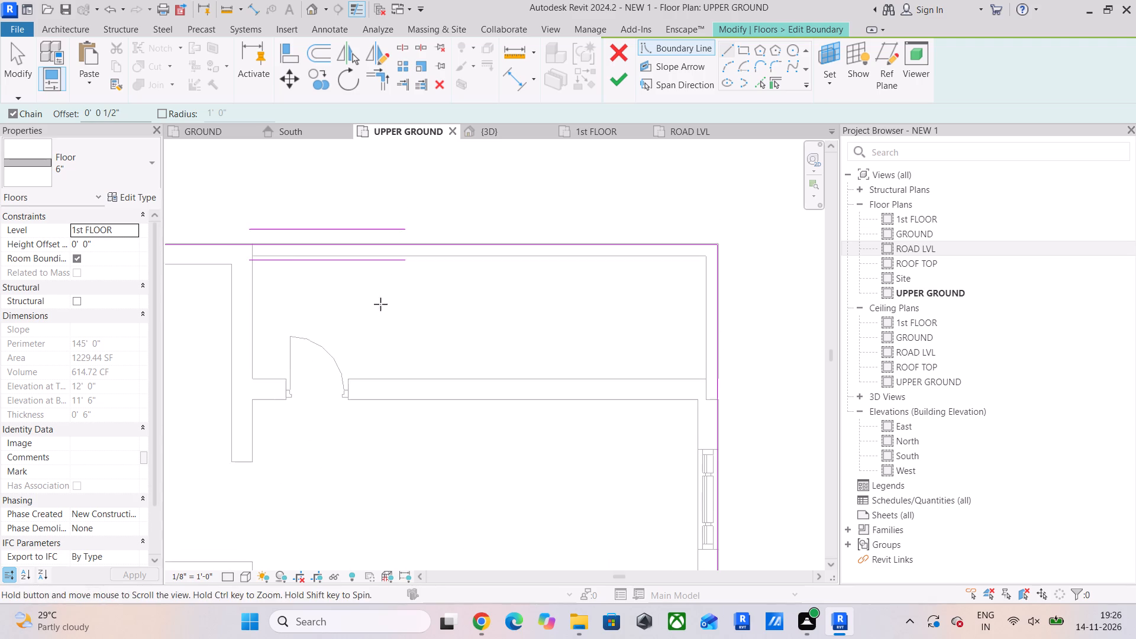
scroll(272, 250, up, 12)
drag(221, 233, 221, 239)
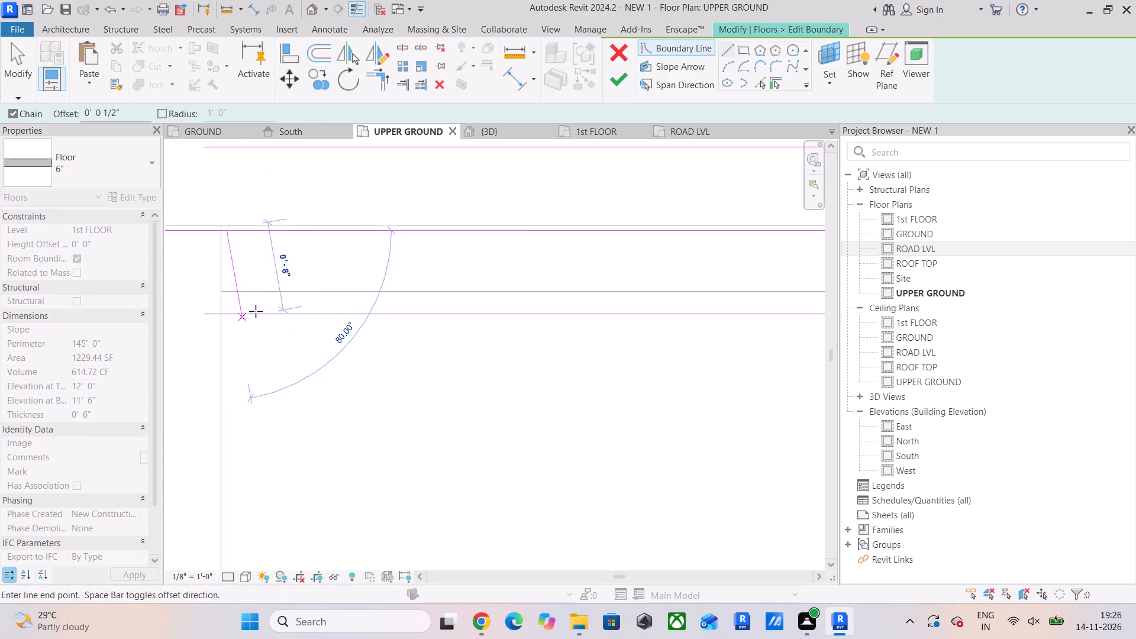
key(Escape)
scroll(280, 308, down, 9)
scroll(241, 307, up, 2)
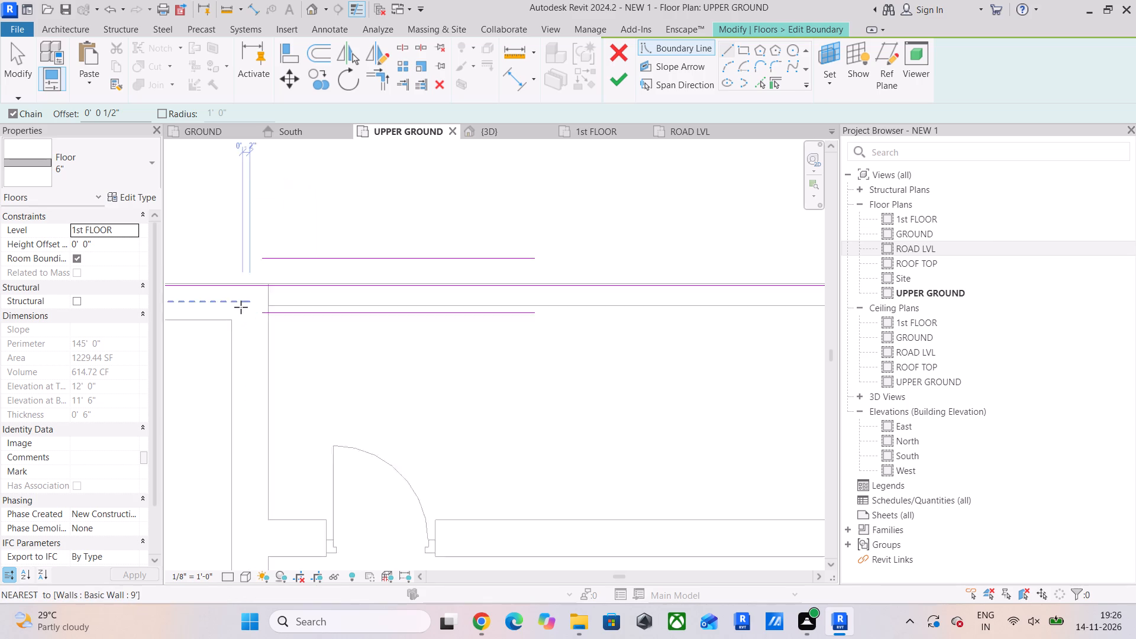
scroll(241, 307, up, 8)
click(336, 237)
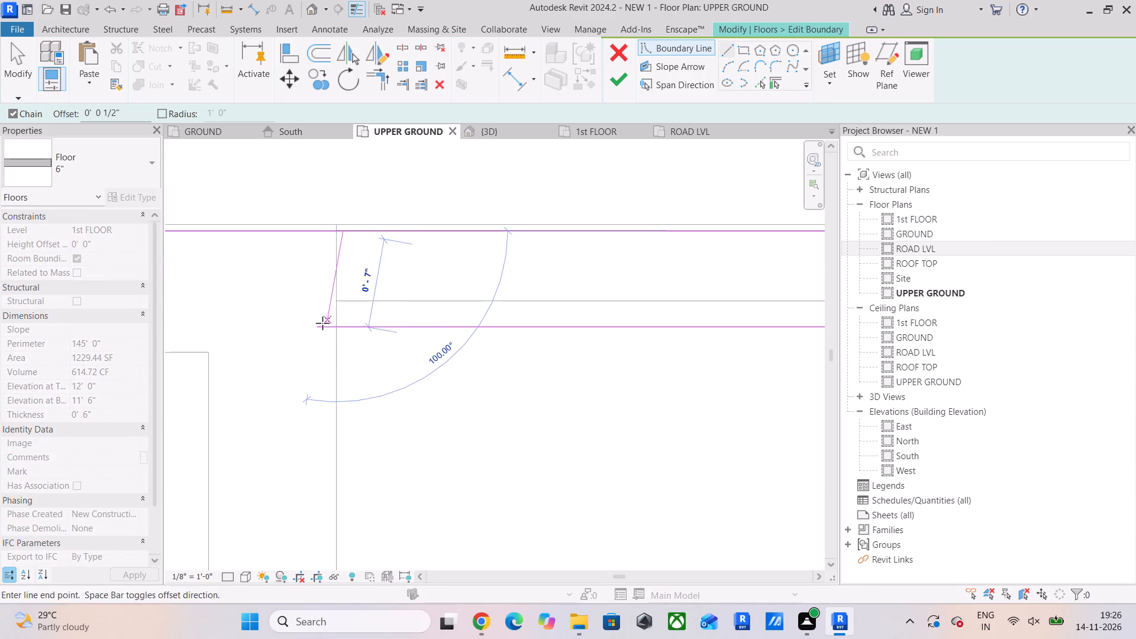
key(space)
scroll(339, 388, down, 5)
middle_drag(339, 389, 340, 235)
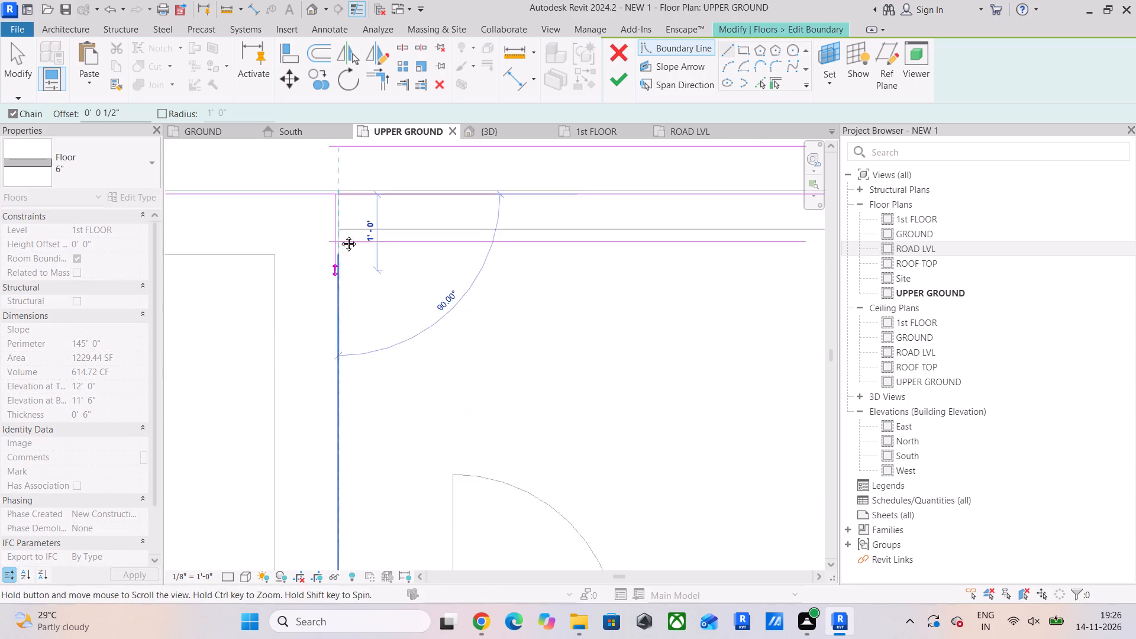
middle_drag(340, 235, 340, 233)
scroll(337, 277, down, 8)
middle_drag(340, 319, 338, 274)
scroll(339, 319, up, 6)
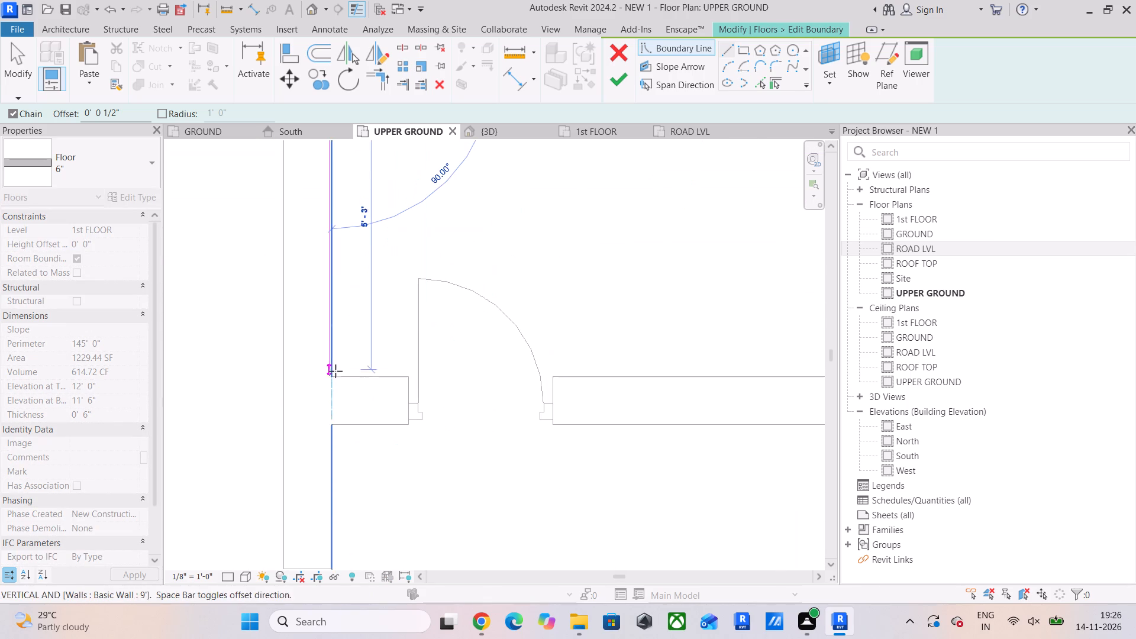
click(335, 375)
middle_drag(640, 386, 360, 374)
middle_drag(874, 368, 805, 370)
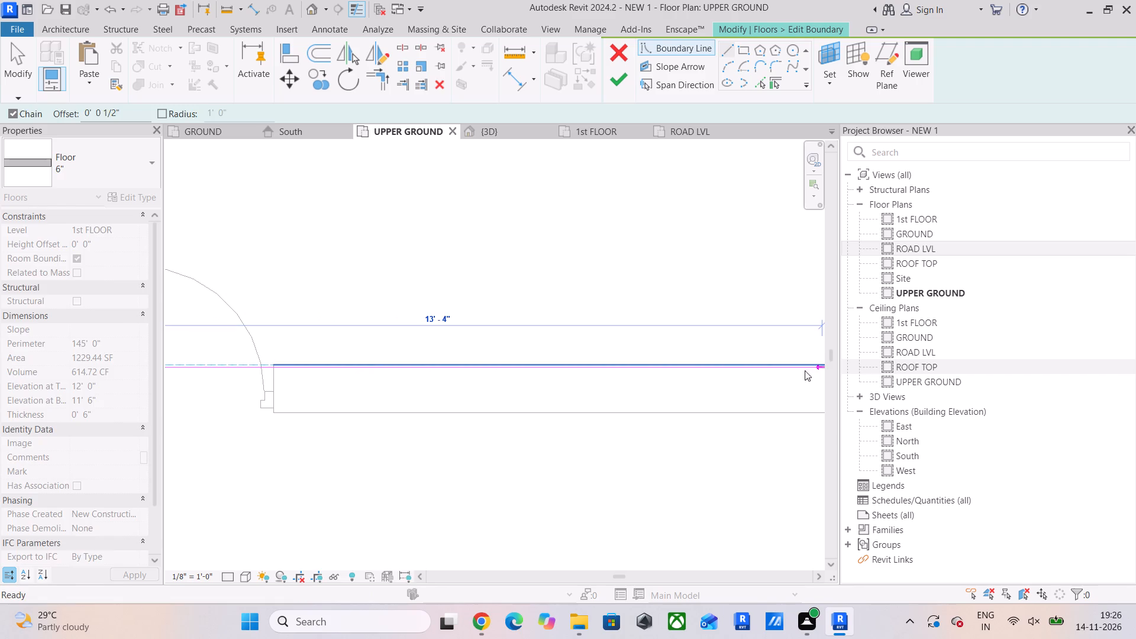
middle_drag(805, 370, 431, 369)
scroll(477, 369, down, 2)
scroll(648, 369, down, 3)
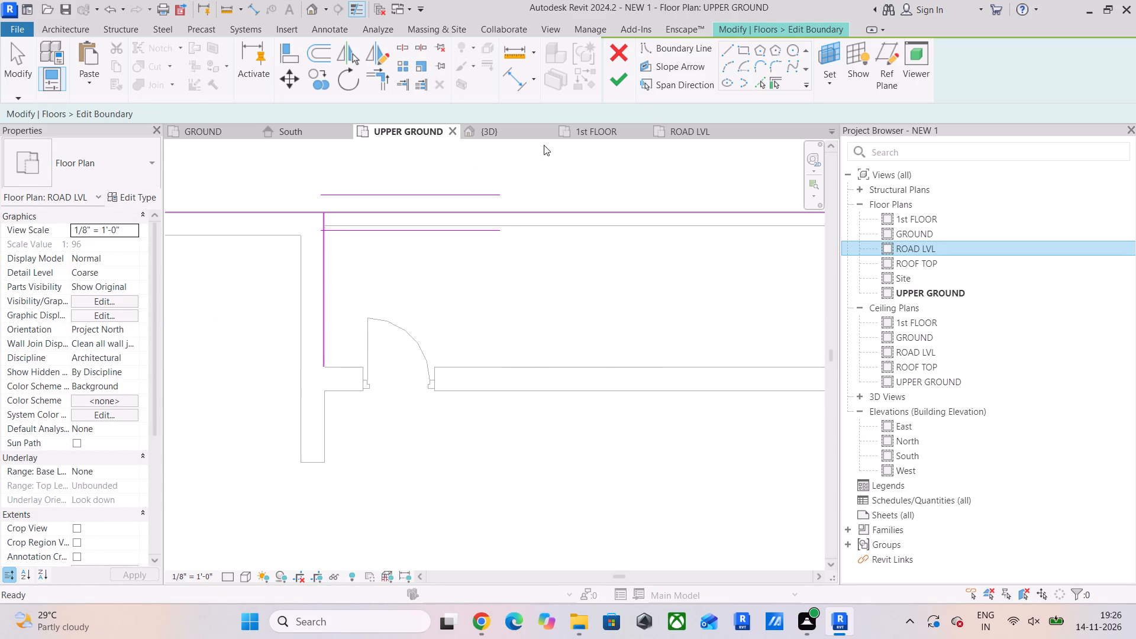
Draw an offset boundary line along the rear door's wall, from the side wall corner to the slab's far side edge, flipping the offset side.
click(734, 52)
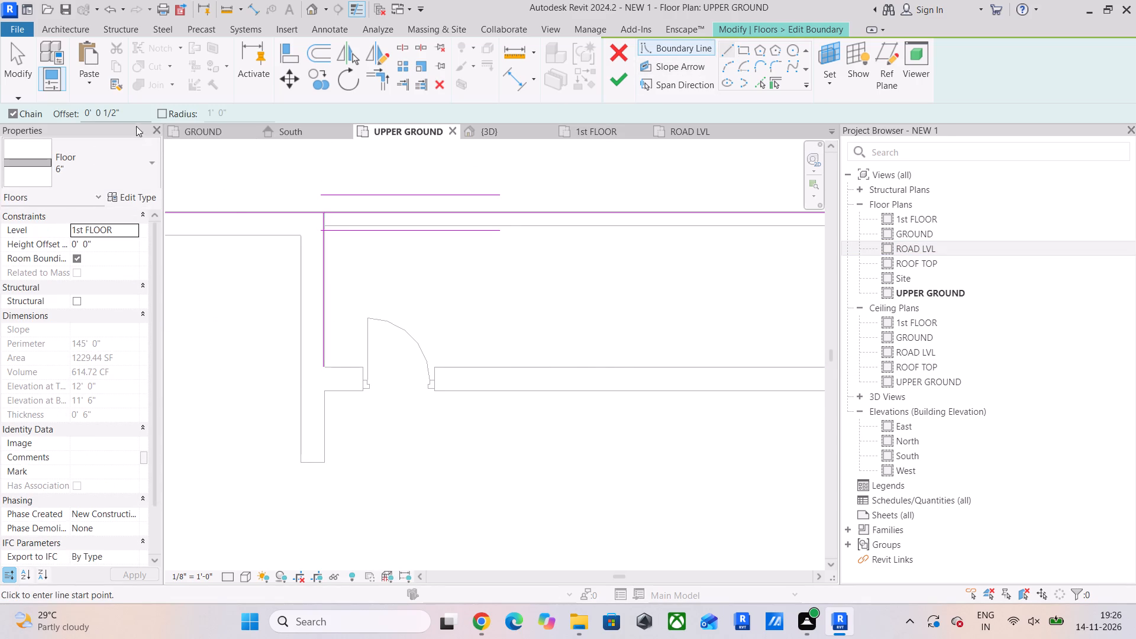
scroll(348, 364, up, 10)
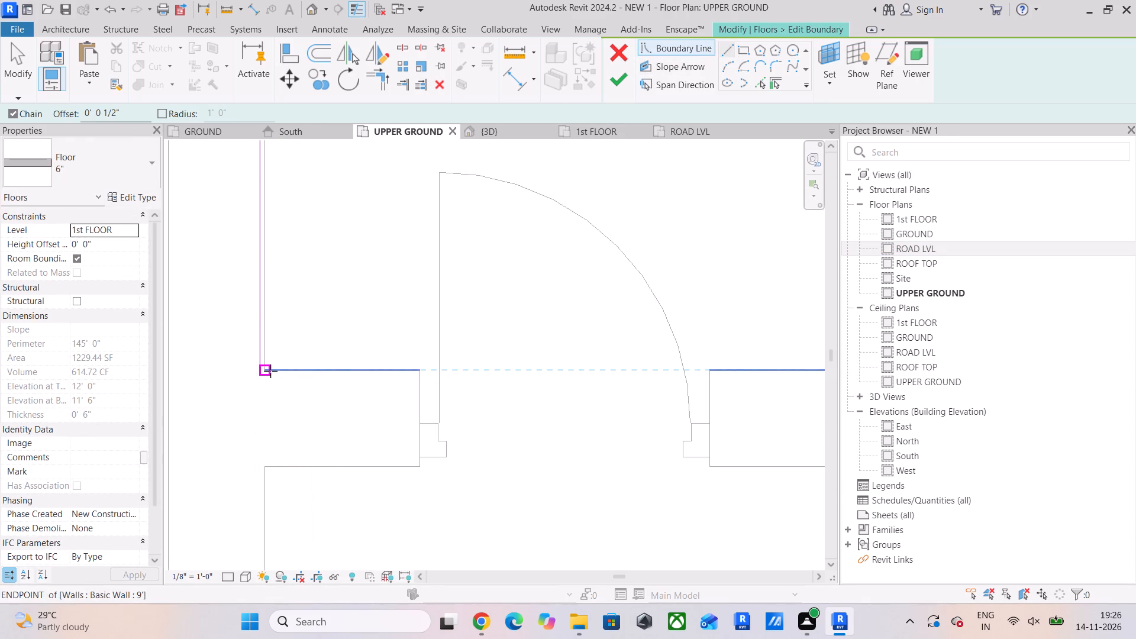
click(270, 371)
scroll(464, 373, down, 5)
key(space)
middle_drag(514, 379, 151, 376)
scroll(553, 370, down, 3)
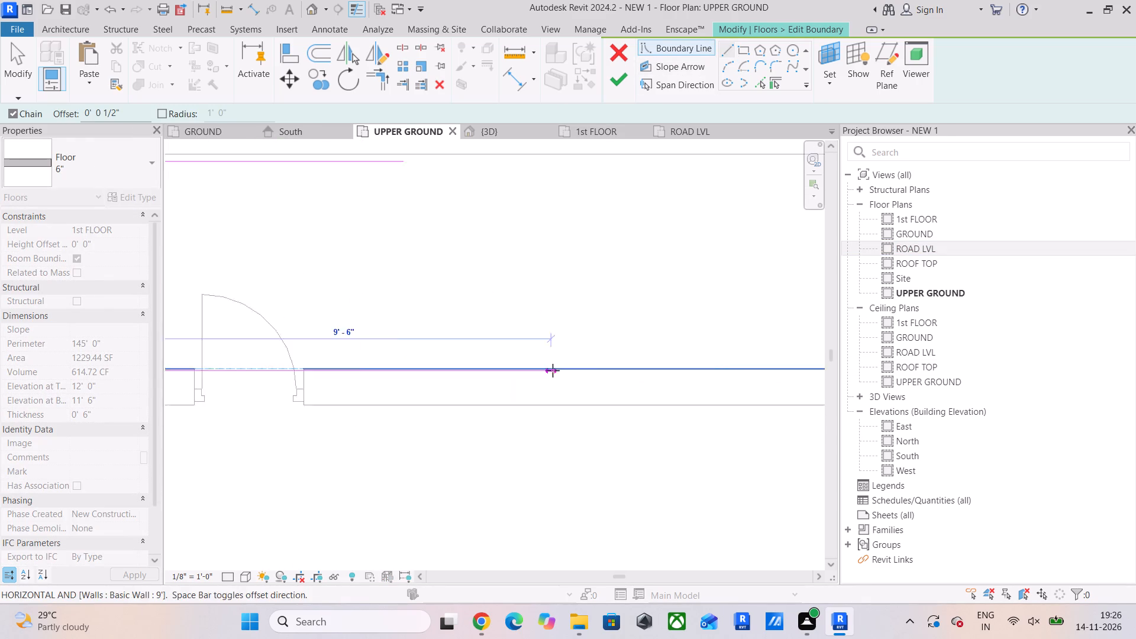
scroll(553, 370, down, 1)
middle_drag(596, 370, 349, 364)
scroll(598, 364, up, 5)
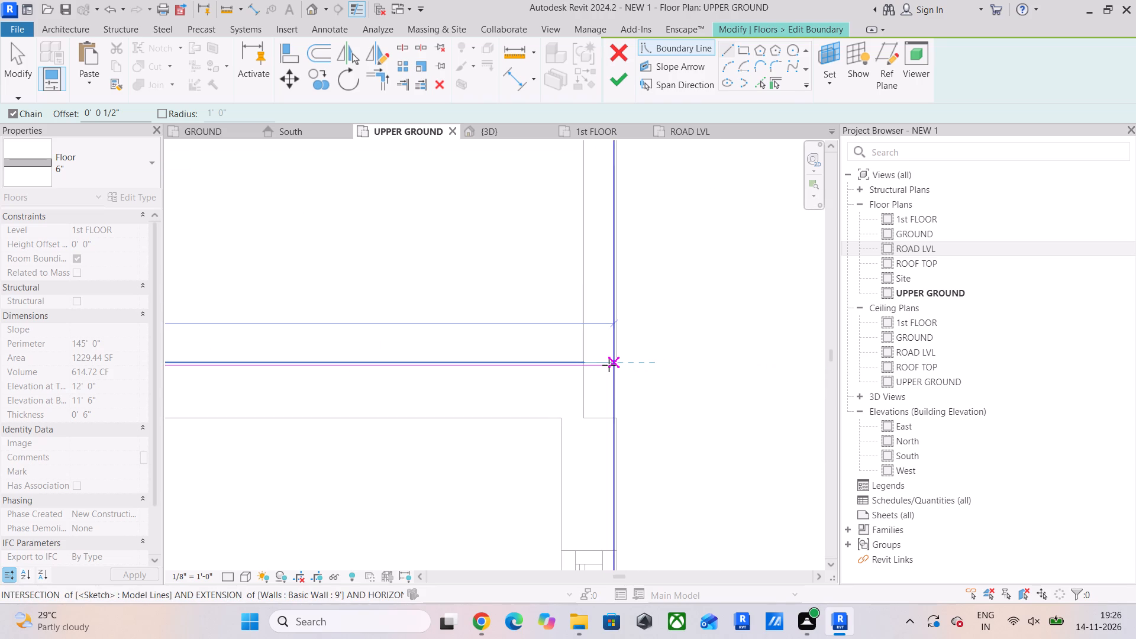
click(609, 365)
key(Escape)
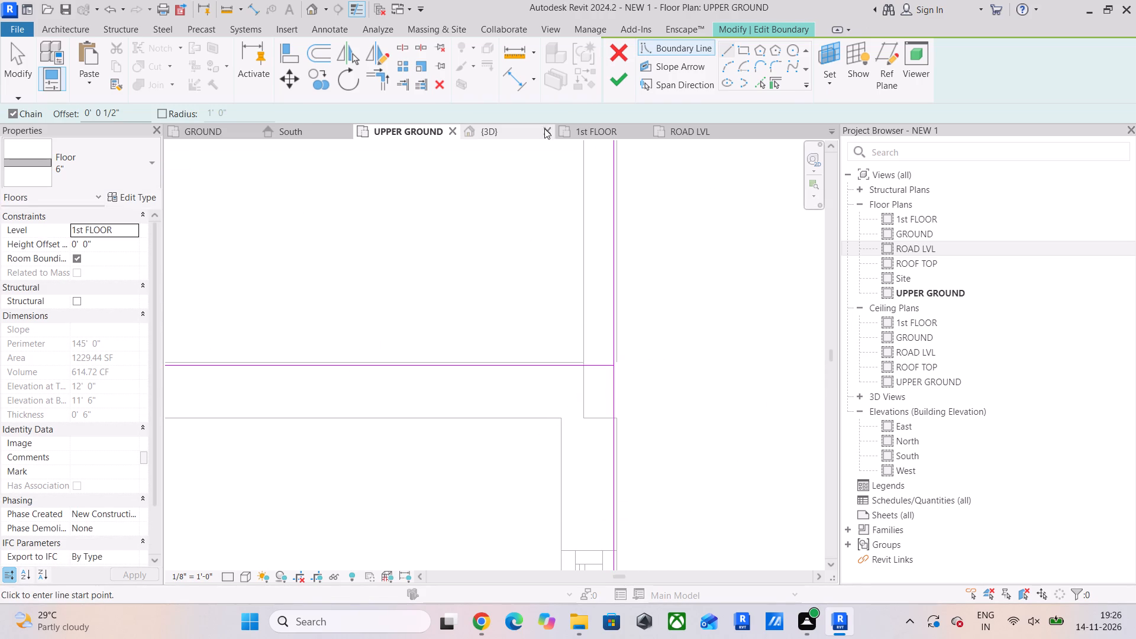
Trim the 1st FLOOR slab's boundary lines into corners so the rectangle behind the rear door's wall is cut away.
click(377, 79)
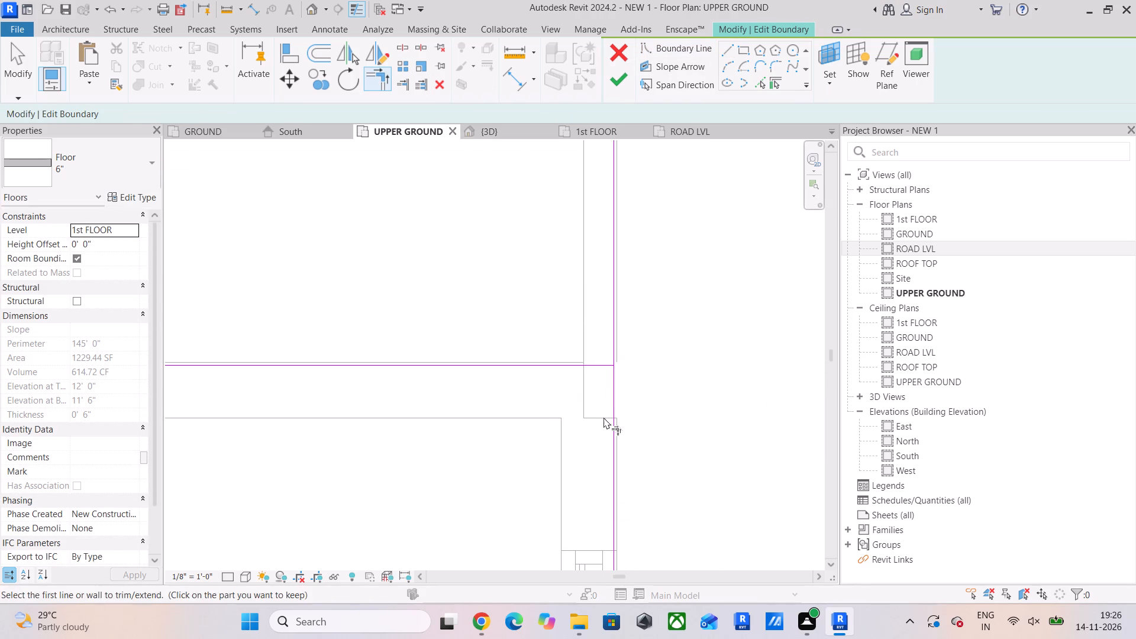
click(611, 395)
click(594, 370)
scroll(438, 422, down, 5)
middle_drag(460, 427, 769, 432)
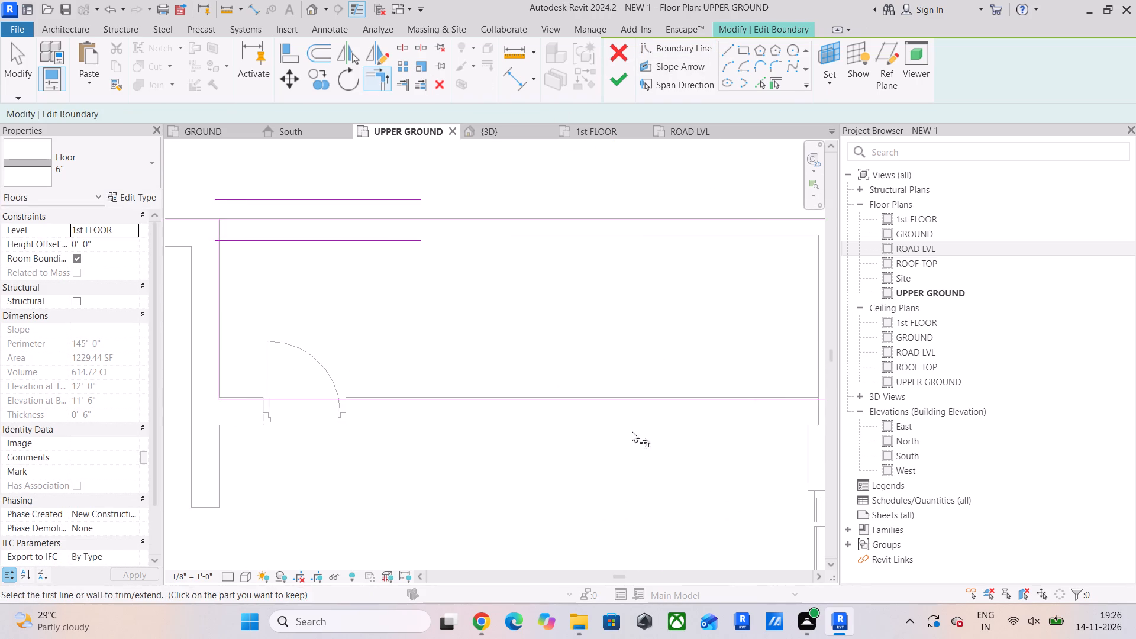
middle_drag(312, 398, 368, 411)
click(274, 332)
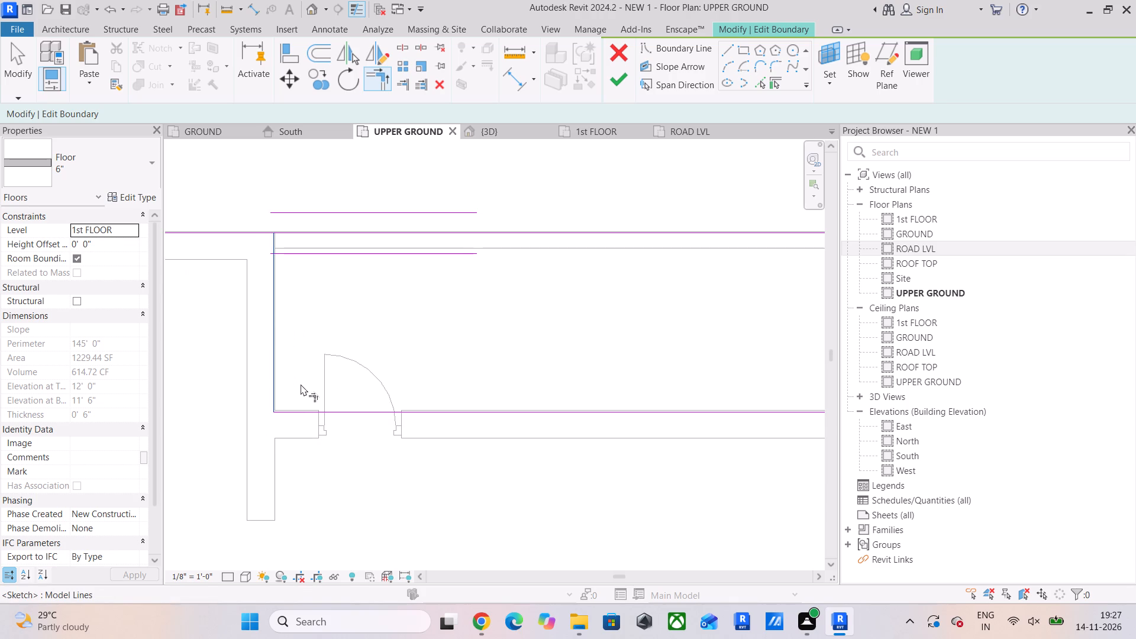
click(309, 410)
scroll(309, 410, up, 6)
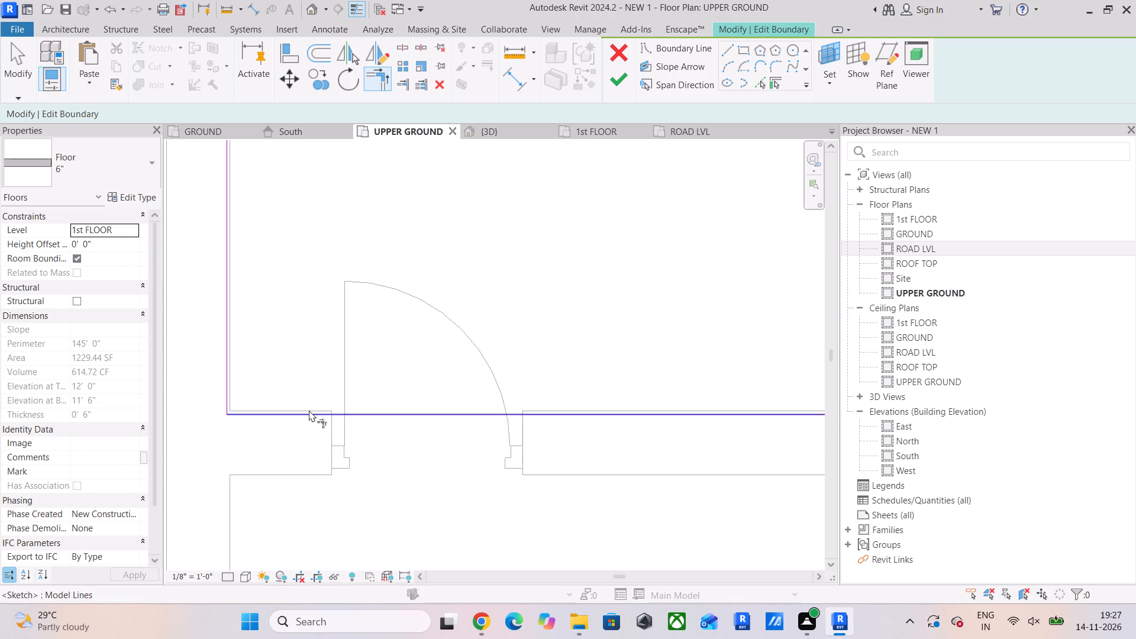
scroll(309, 410, down, 5)
middle_drag(339, 416, 401, 479)
click(431, 377)
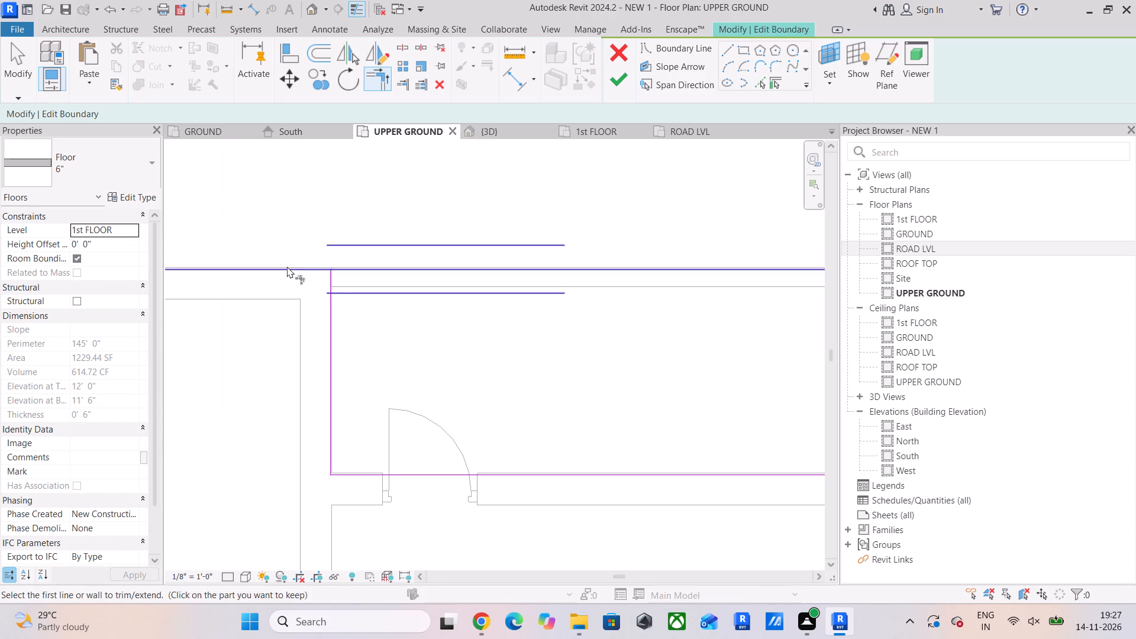
click(287, 266)
click(334, 316)
scroll(434, 340, down, 7)
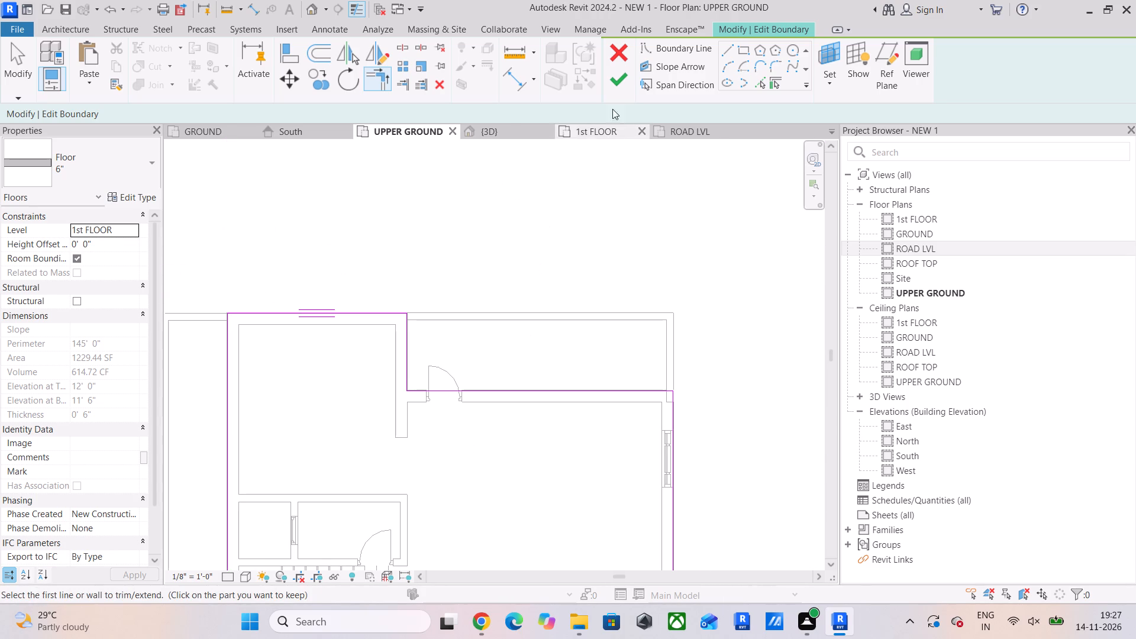
Finish the 1st FLOOR slab's boundary edit without attaching the walls to its bottom.
click(618, 78)
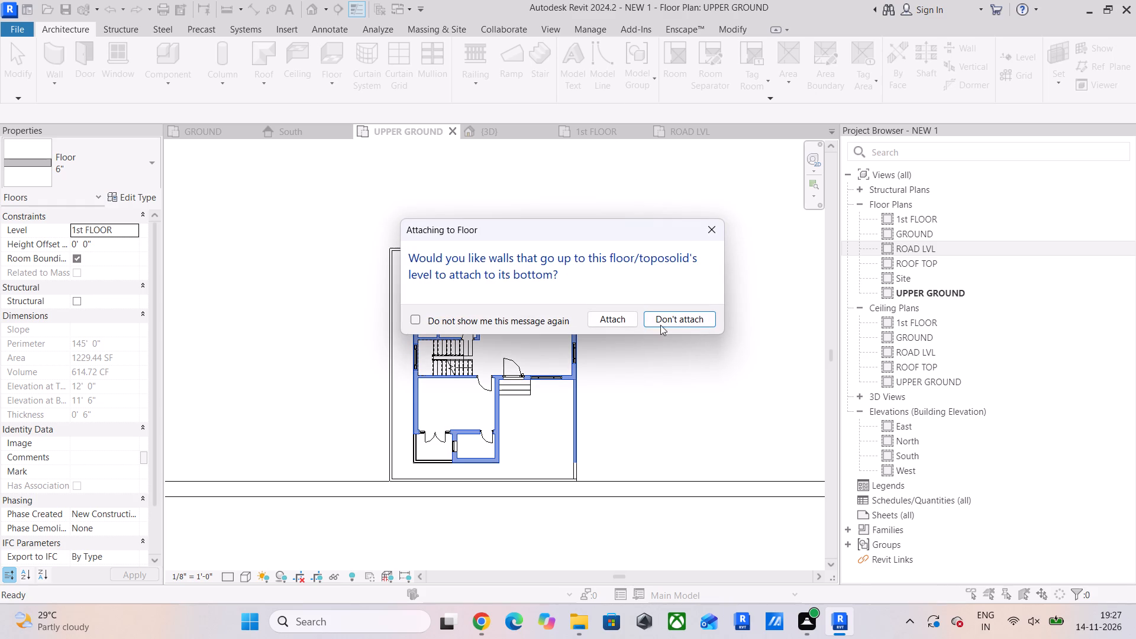
click(649, 310)
click(659, 321)
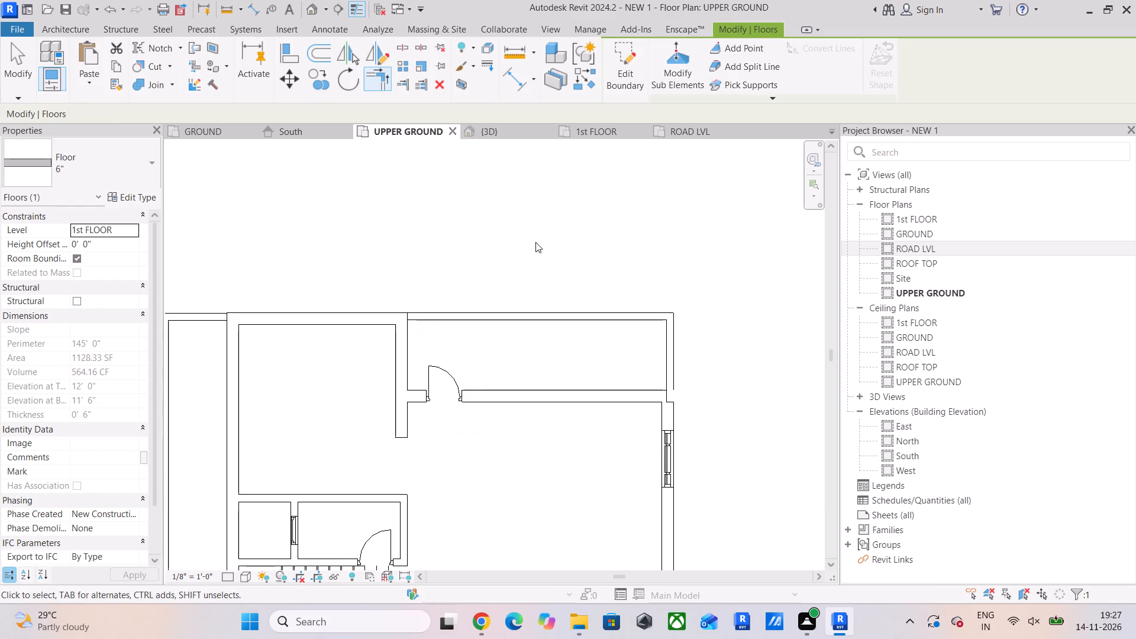
Select the ROOF TOP slab in the 3D view and open its boundary for editing in the 1st FLOOR plan.
scroll(512, 181, down, 5)
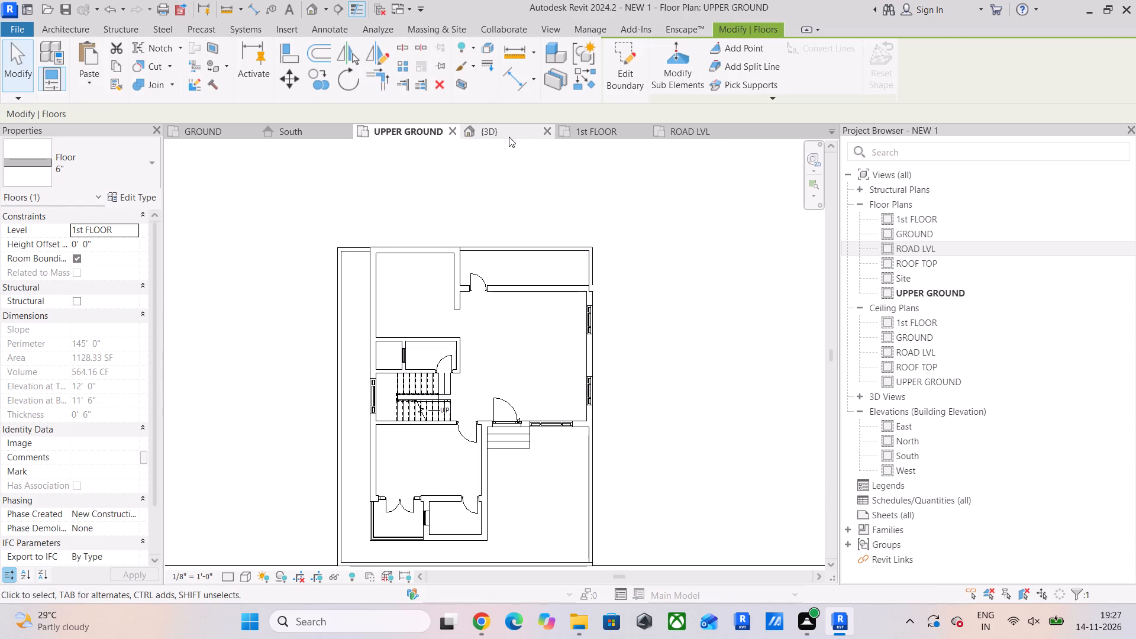
click(513, 133)
click(611, 376)
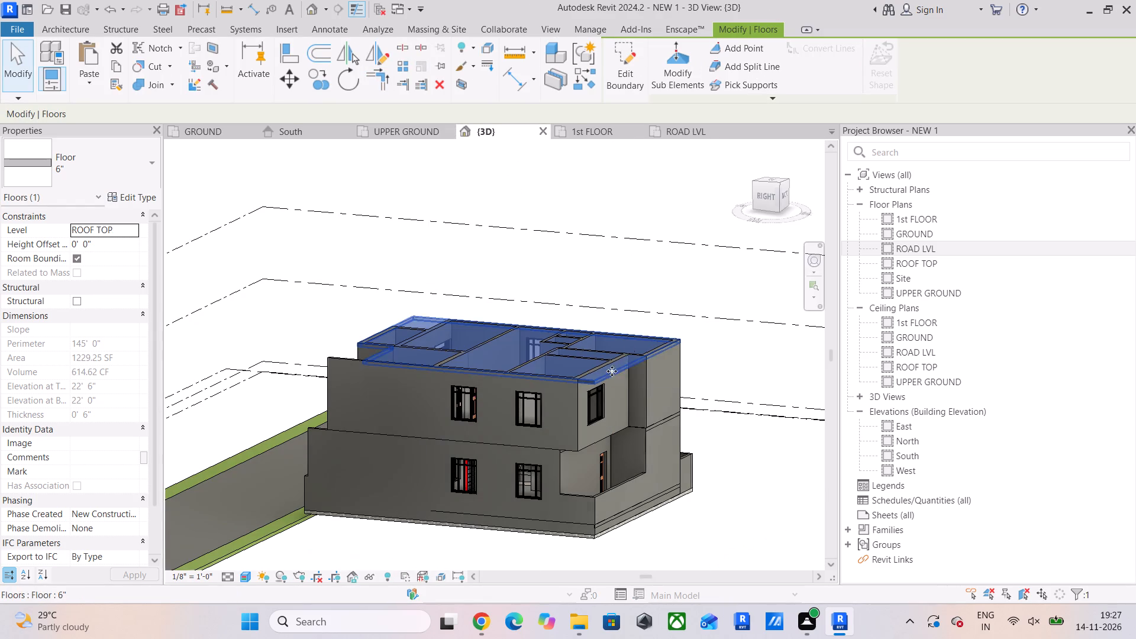
click(601, 131)
scroll(579, 228, down, 5)
middle_drag(576, 249, 563, 327)
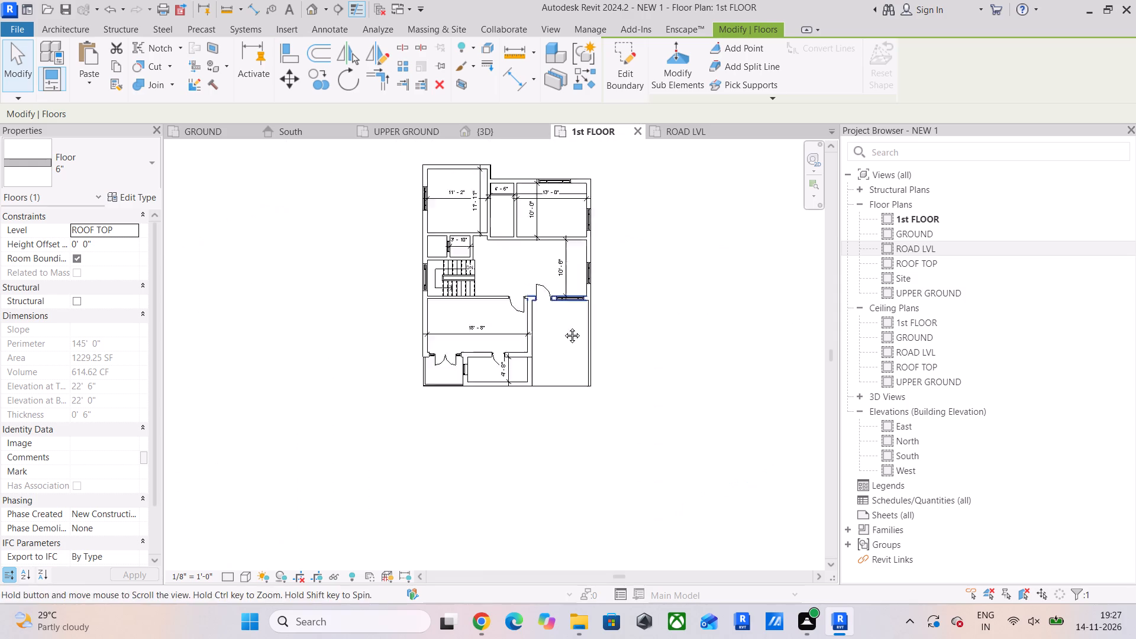
middle_drag(563, 327, 566, 385)
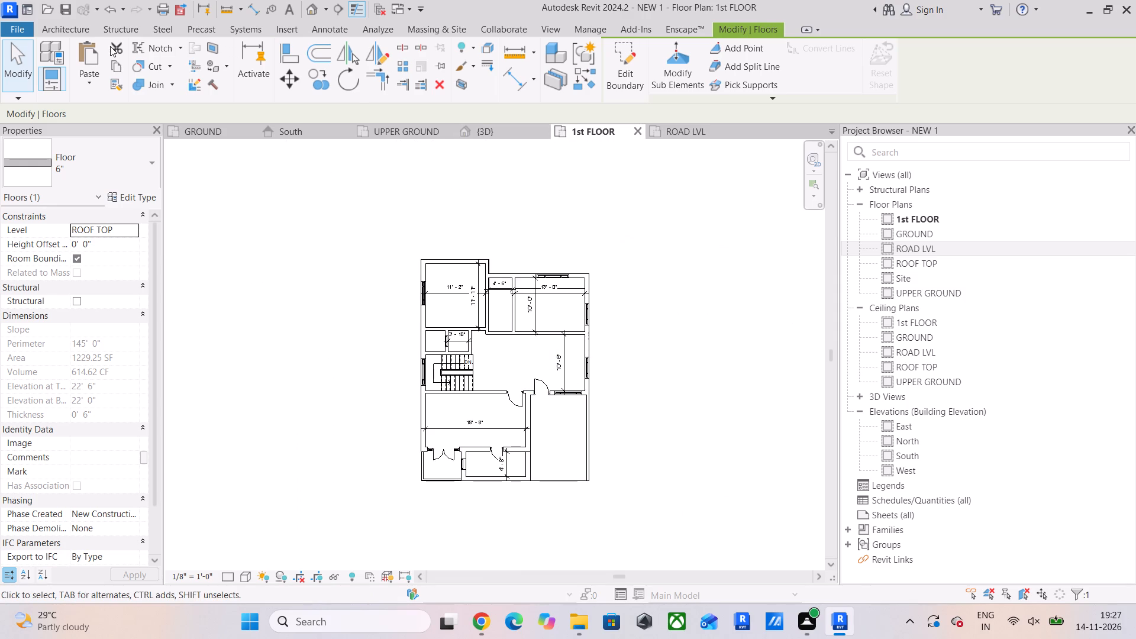
click(625, 76)
With a 0.5" offset, draw a boundary line about 2'-7" long from the roof slab's rear edge along the projecting room's side wall, flipping the offset side.
scroll(486, 251, up, 7)
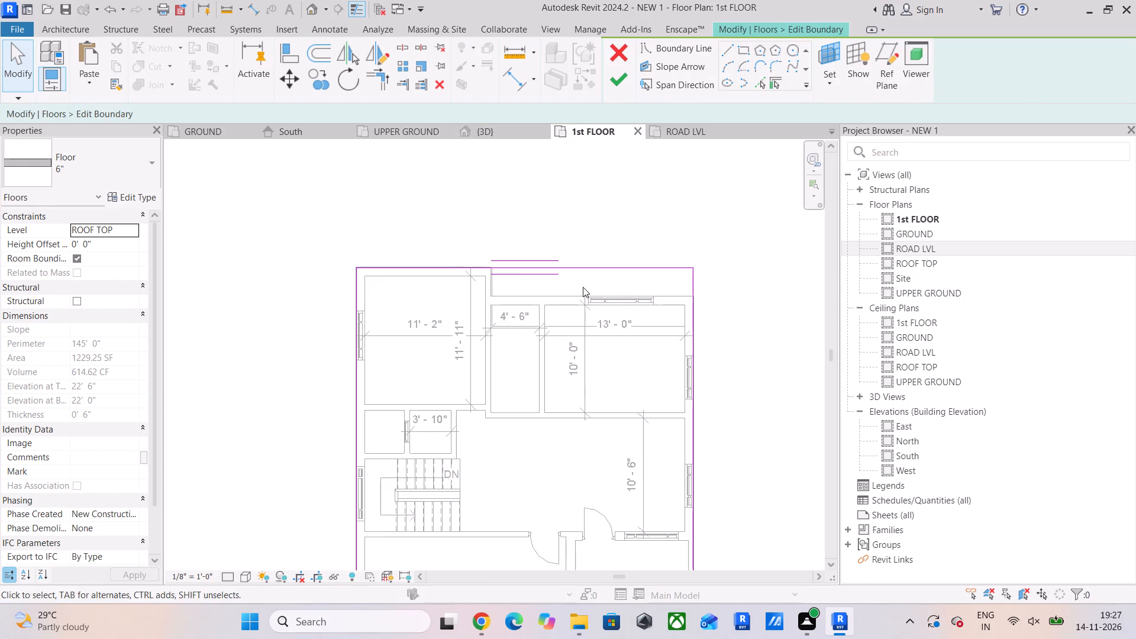
scroll(583, 287, up, 2)
drag(726, 54, 721, 63)
scroll(398, 248, up, 9)
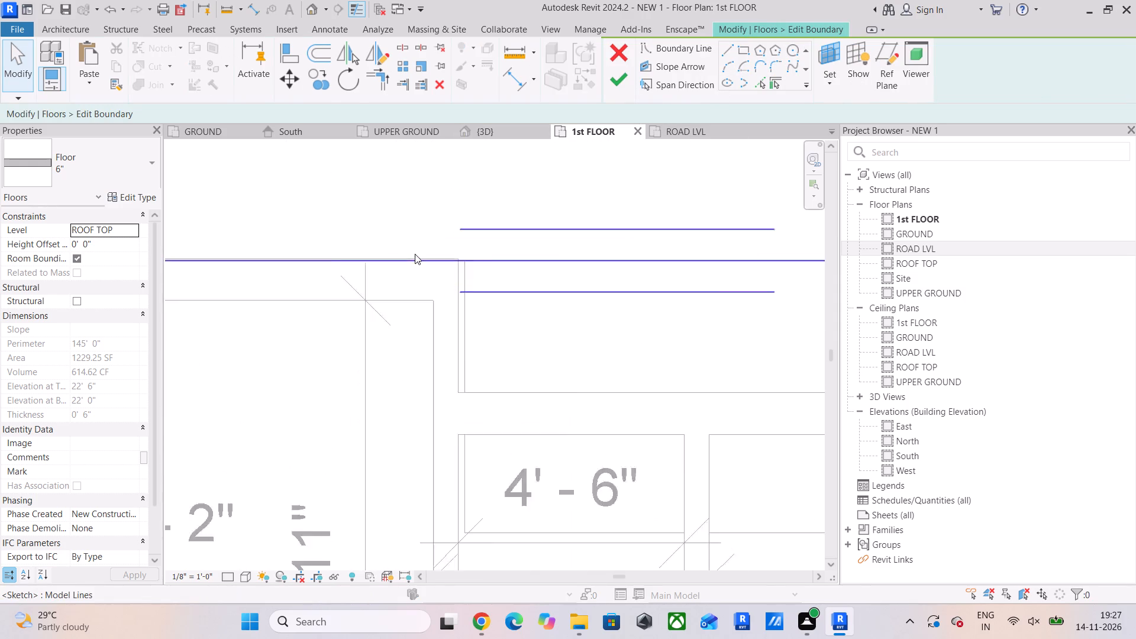
scroll(415, 254, up, 2)
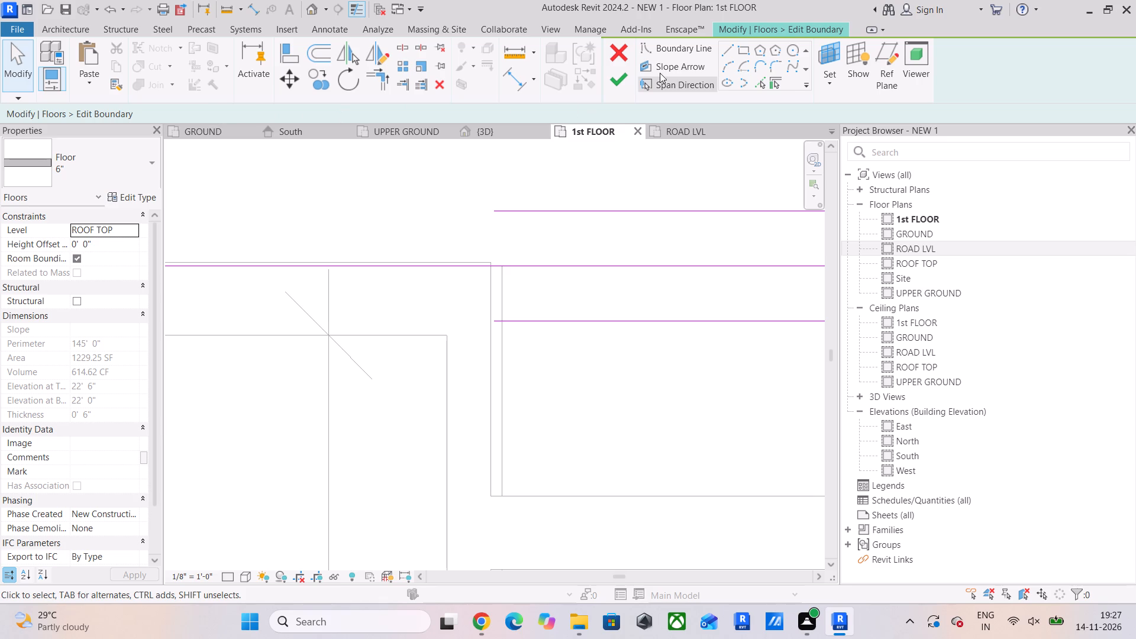
click(722, 46)
drag(130, 112, 34, 112)
key(period)
key(5)
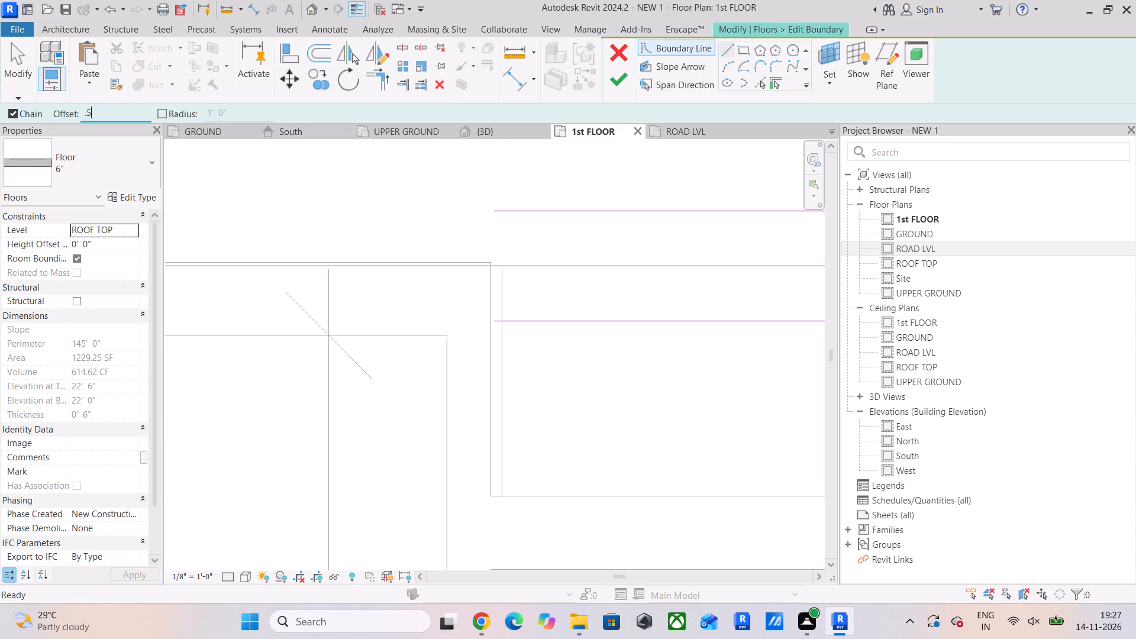
key(shift+quotedbl)
key(Return)
scroll(514, 248, up, 5)
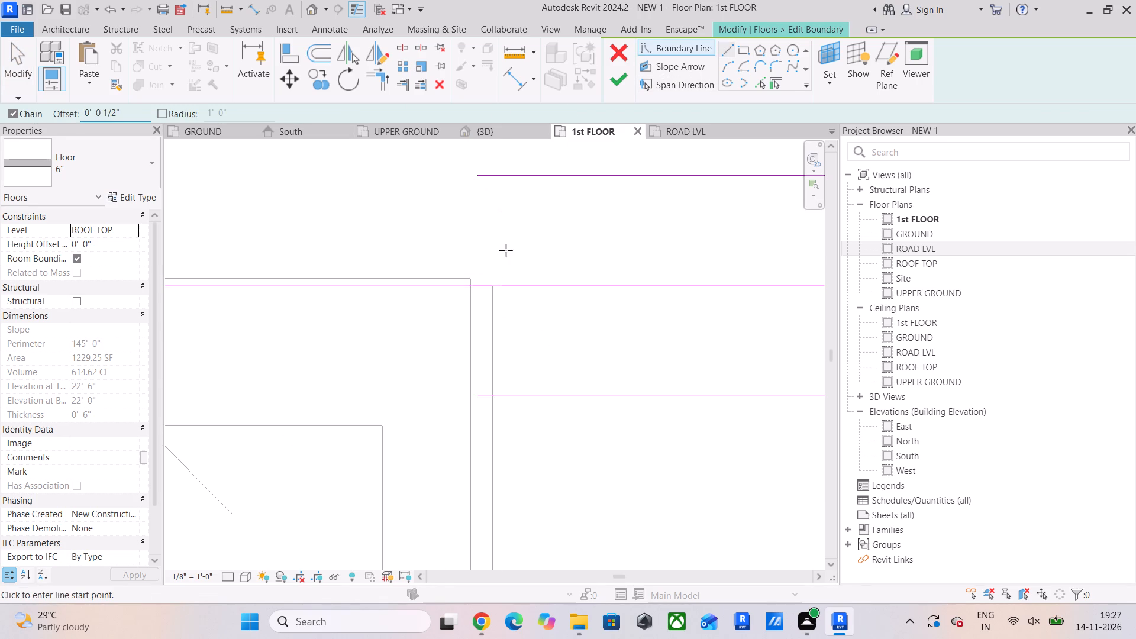
drag(472, 286, 470, 295)
key(space)
scroll(462, 396, down, 9)
middle_drag(462, 398, 458, 321)
scroll(467, 419, up, 4)
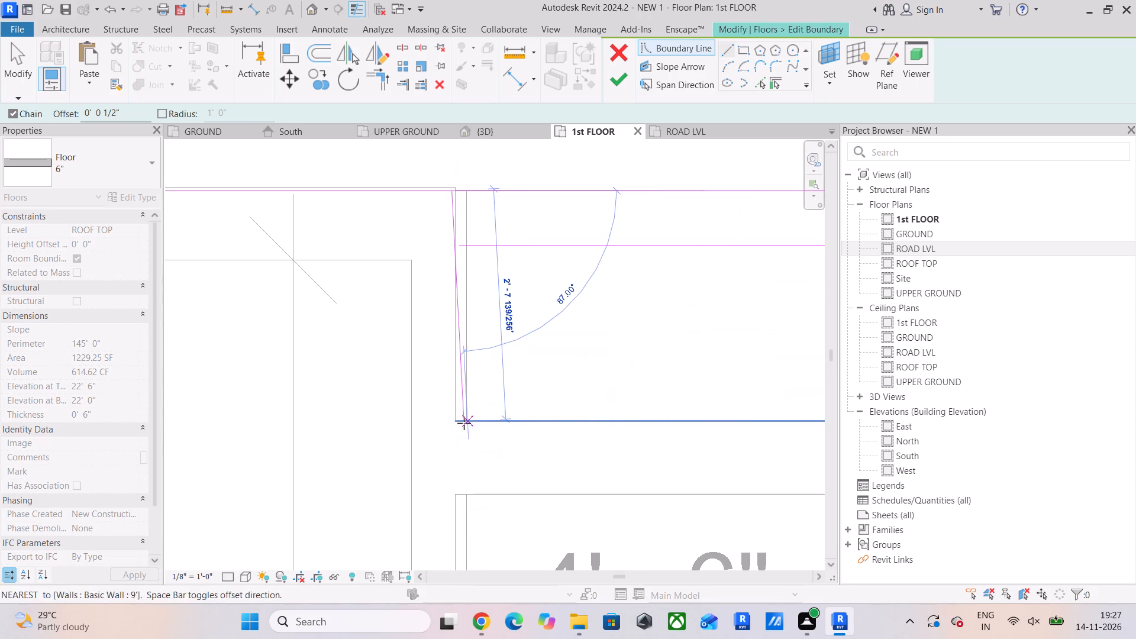
click(450, 422)
Continue the offset boundary line along the recessed rear window wall to the roof slab's far side edge, and end the line.
scroll(609, 425, down, 2)
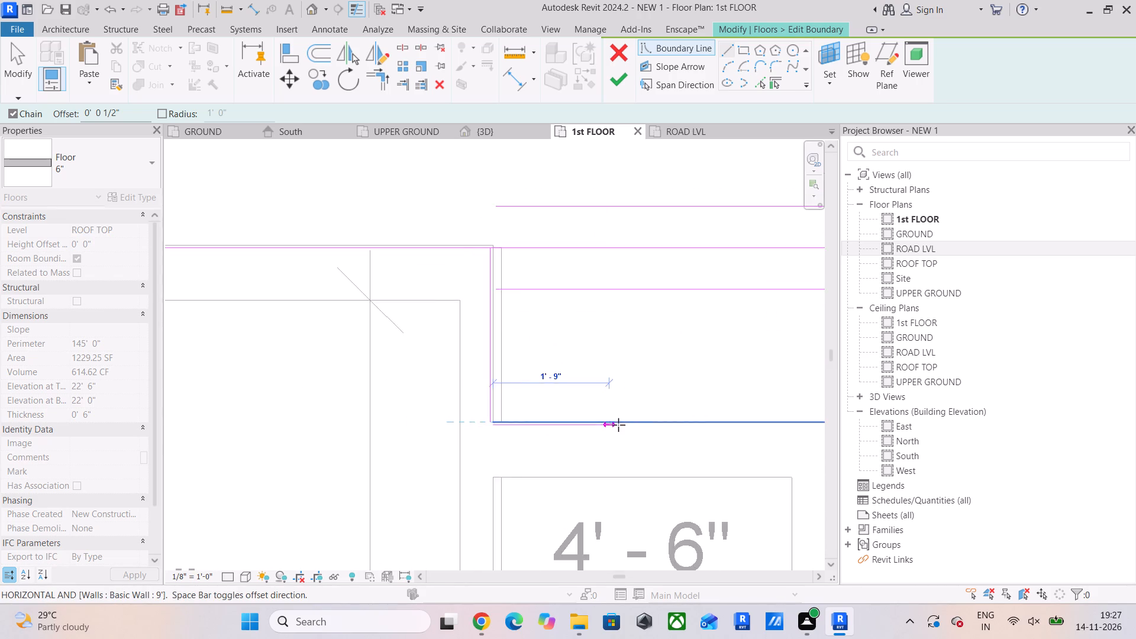
scroll(618, 425, down, 2)
middle_drag(675, 427, 391, 421)
middle_drag(665, 421, 233, 414)
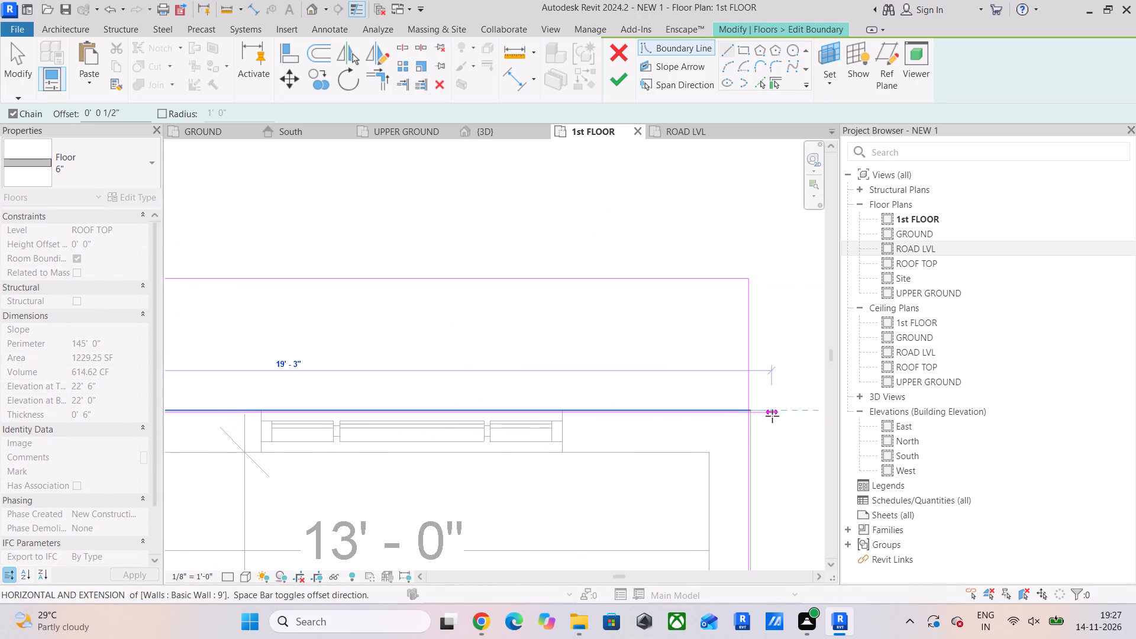
scroll(746, 415, up, 5)
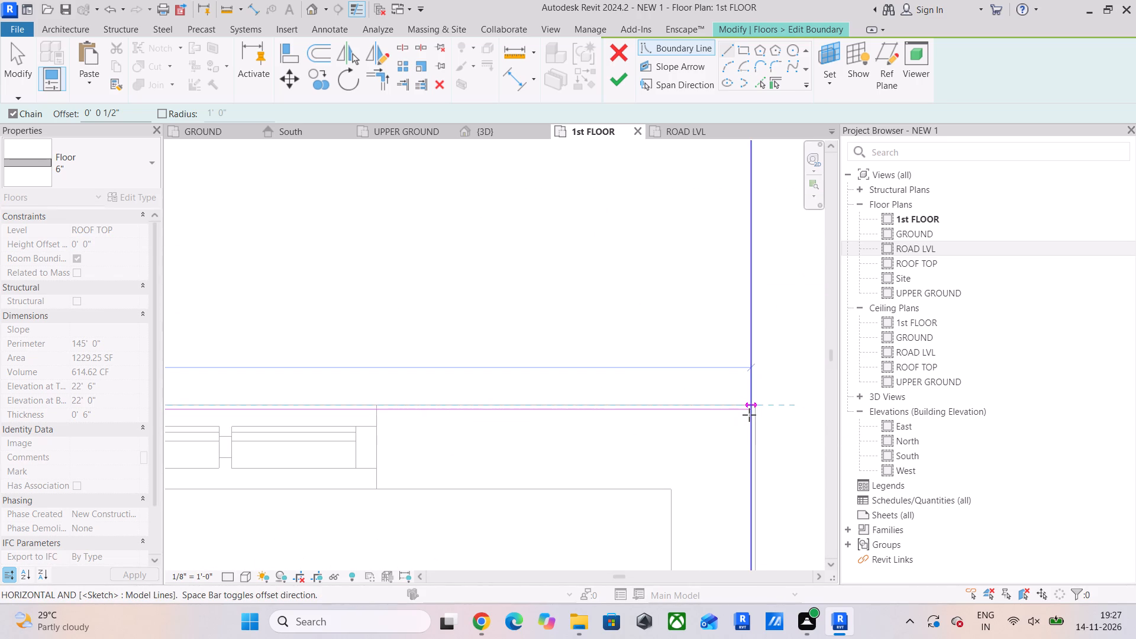
scroll(753, 414, up, 4)
click(753, 414)
key(Escape)
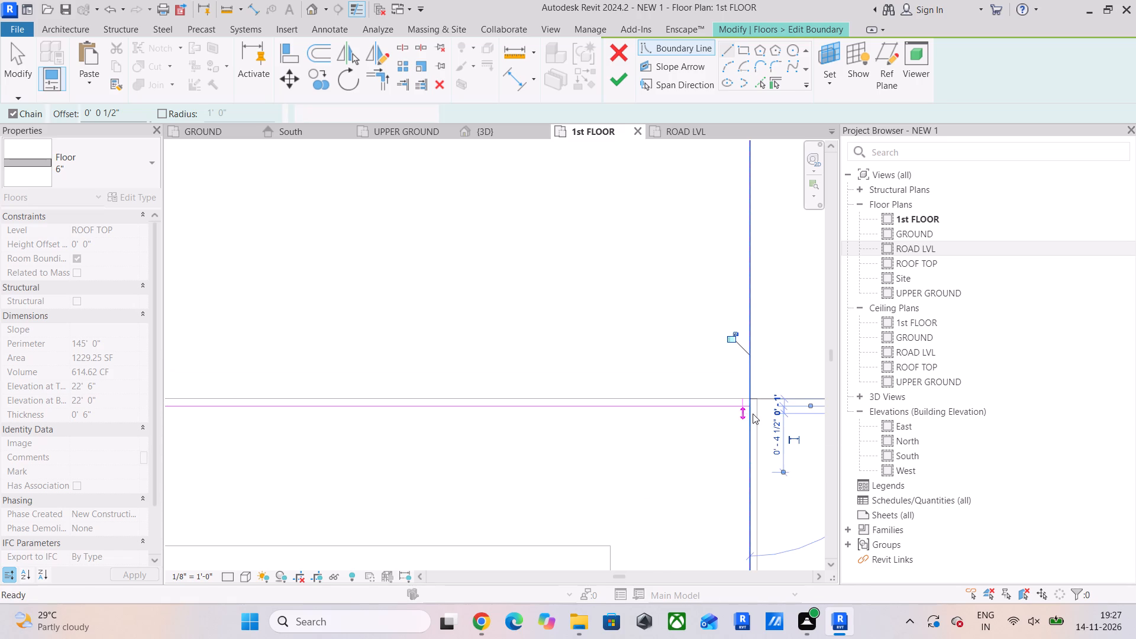
key(Escape)
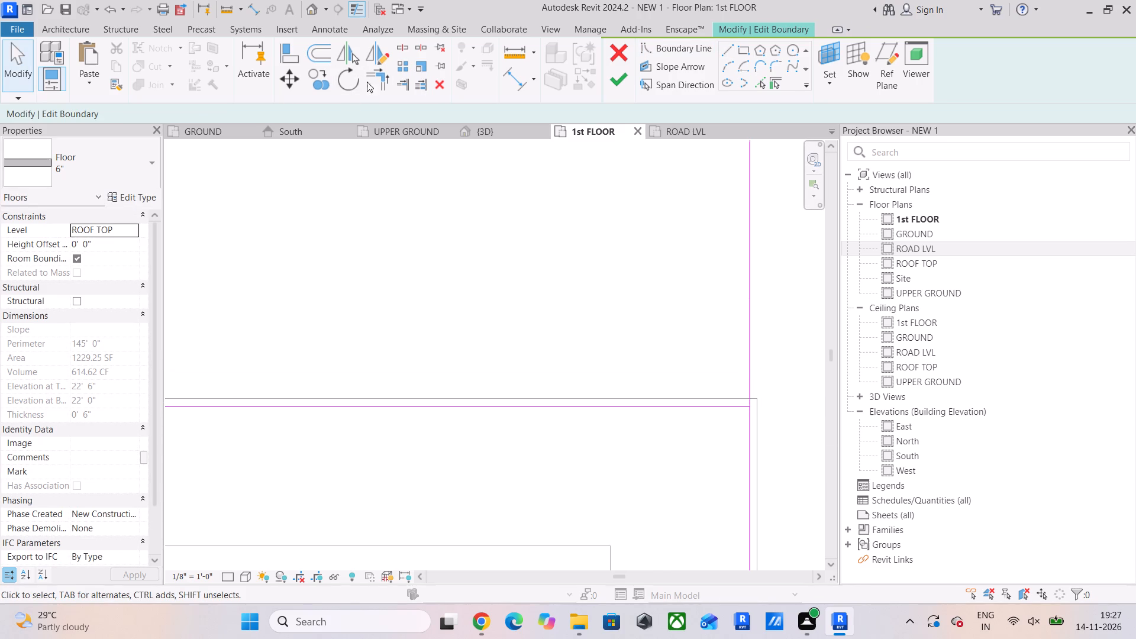
Trim the roof slab's boundary lines to cut away the rear corner rectangle, and finish the boundary edit.
click(372, 80)
click(745, 438)
click(714, 405)
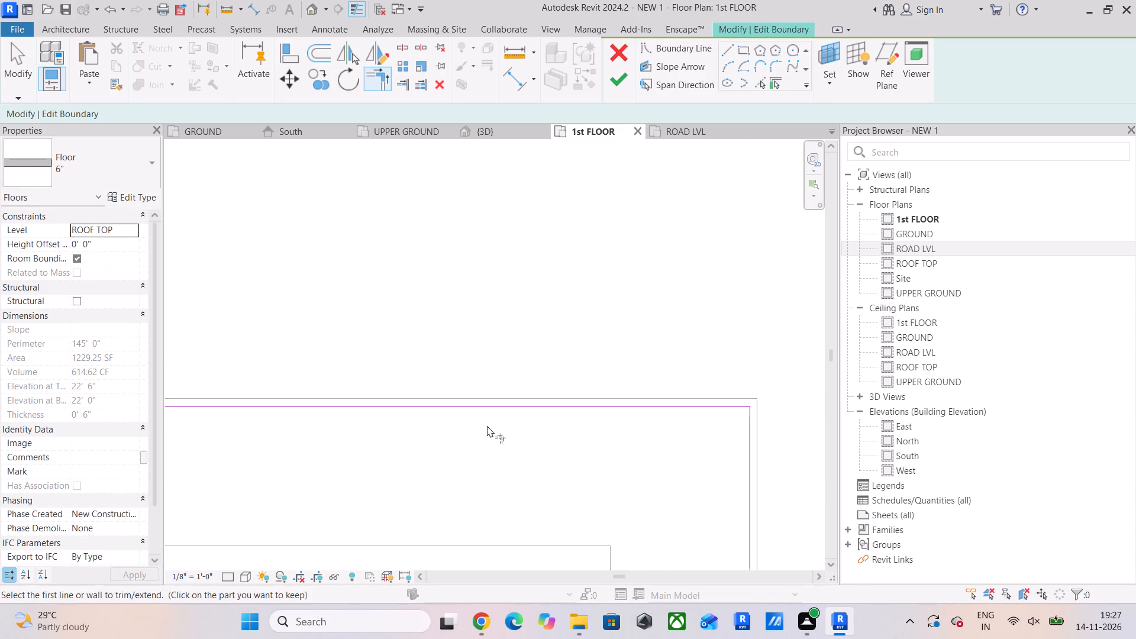
scroll(477, 424, down, 11)
middle_drag(477, 424, 693, 388)
middle_drag(363, 314, 757, 401)
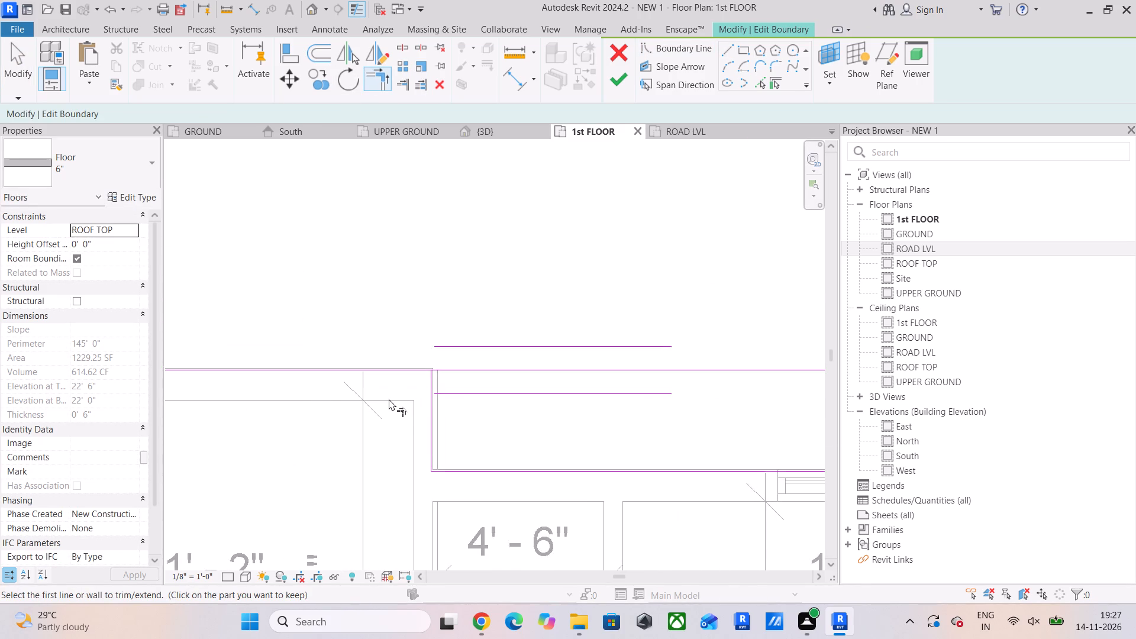
scroll(389, 399, up, 5)
click(430, 346)
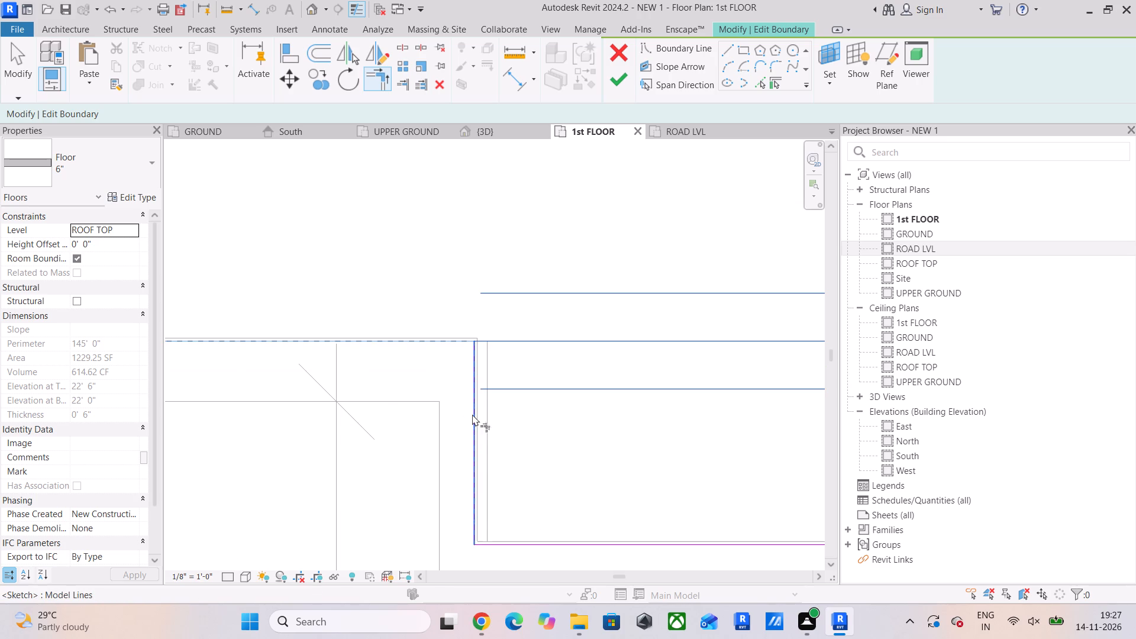
click(473, 414)
middle_drag(491, 512, 475, 416)
scroll(472, 424, up, 6)
scroll(472, 424, down, 4)
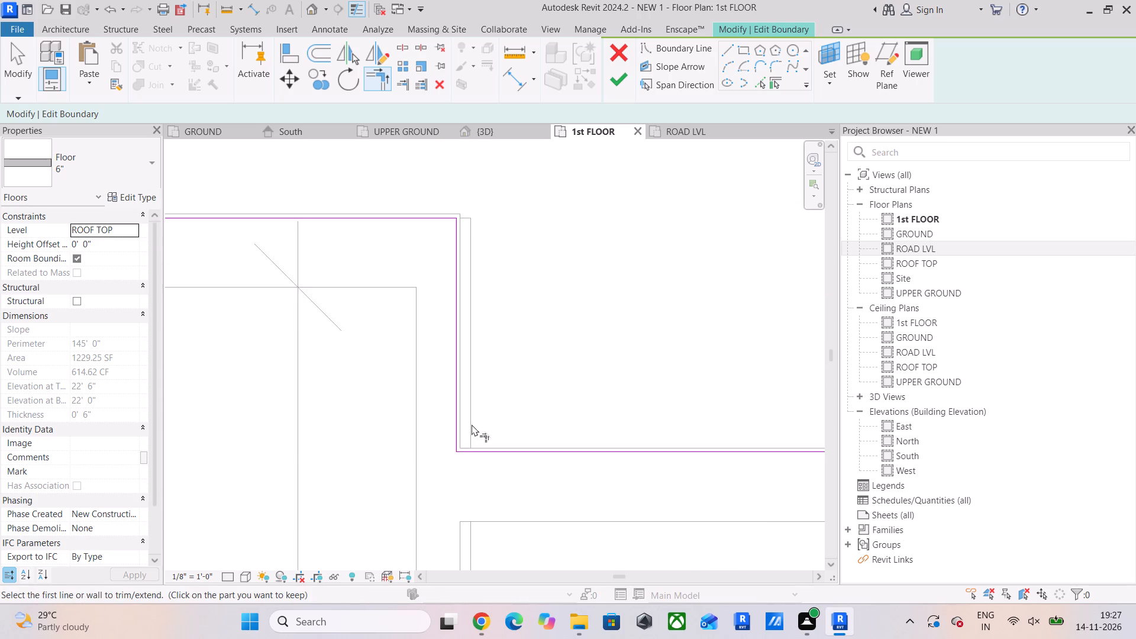
scroll(472, 424, down, 8)
middle_drag(565, 416, 486, 421)
scroll(486, 420, down, 4)
click(617, 78)
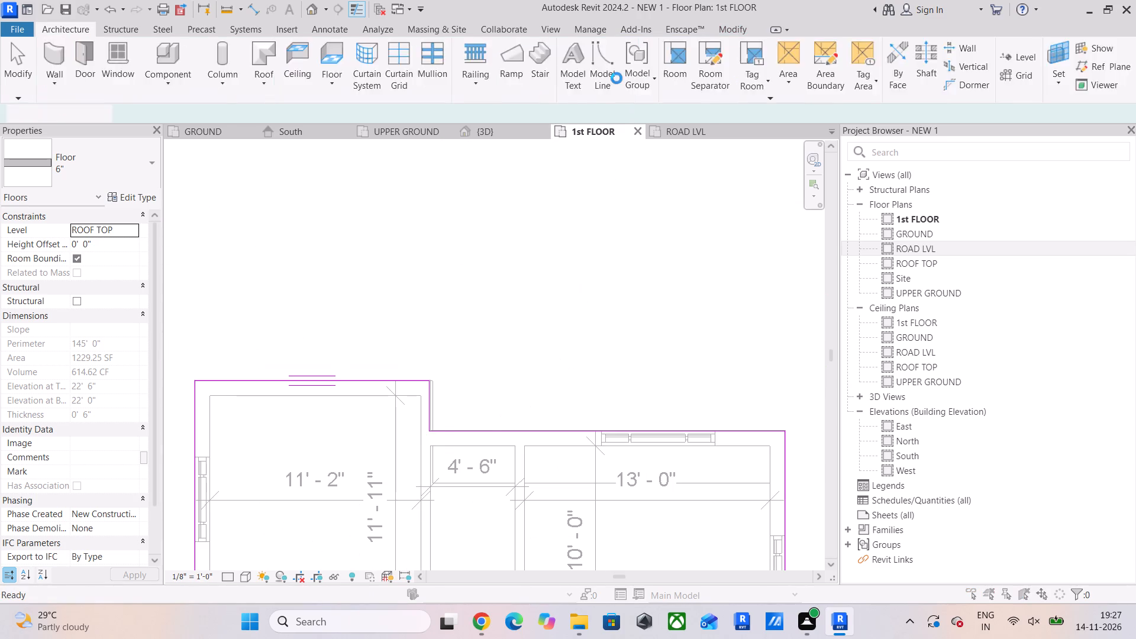
Examine the reshaped roof slab and the wall tops along its edges in the 3D view.
click(694, 321)
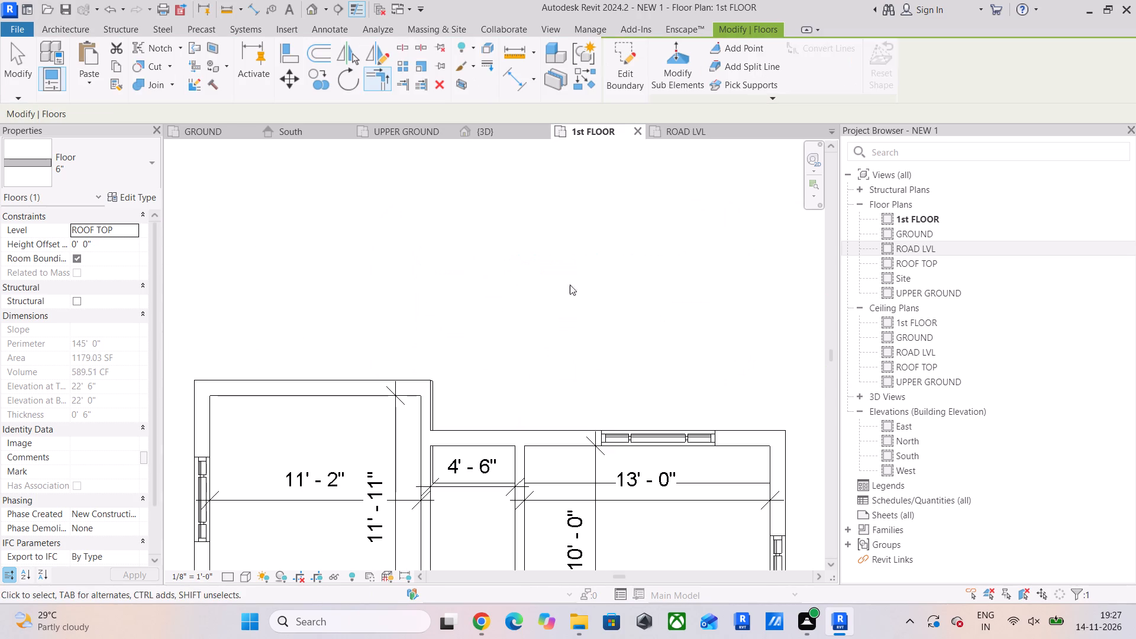
click(494, 135)
scroll(552, 290, down, 4)
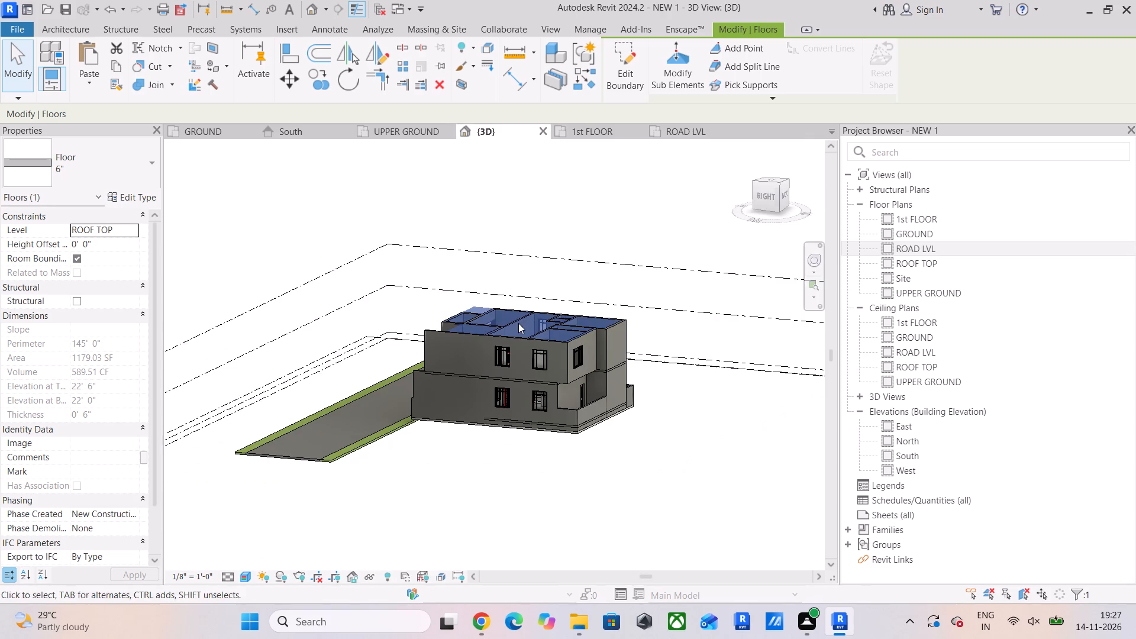
shift+middle_drag(505, 337, 764, 353)
shift+scroll(508, 337, down, 1)
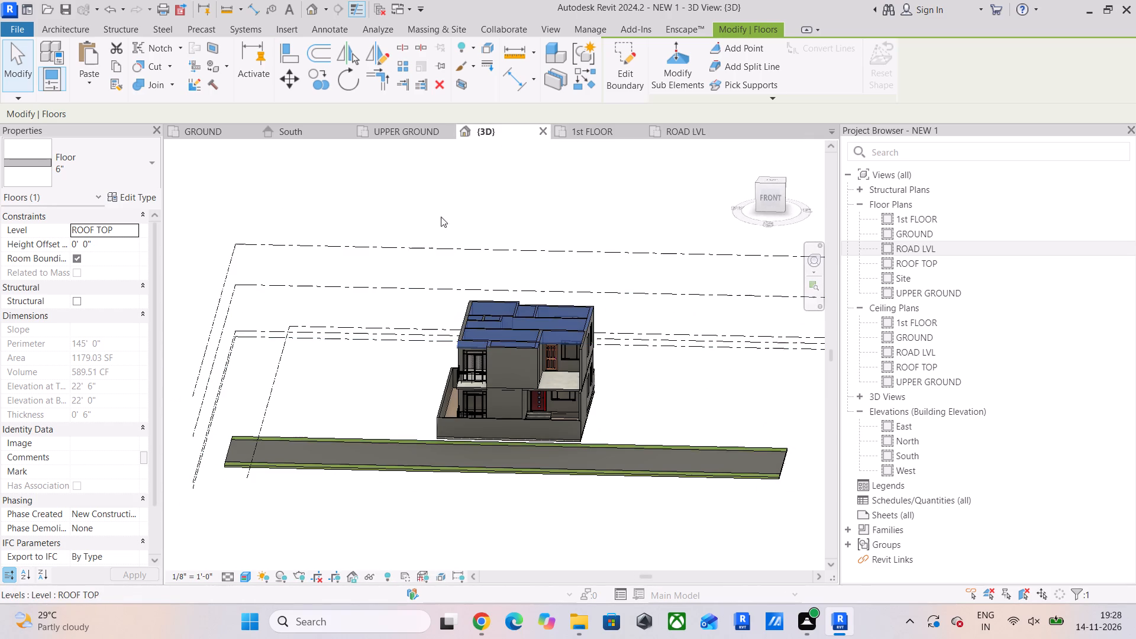
click(446, 206)
scroll(499, 318, up, 6)
shift+middle_drag(422, 376, 529, 382)
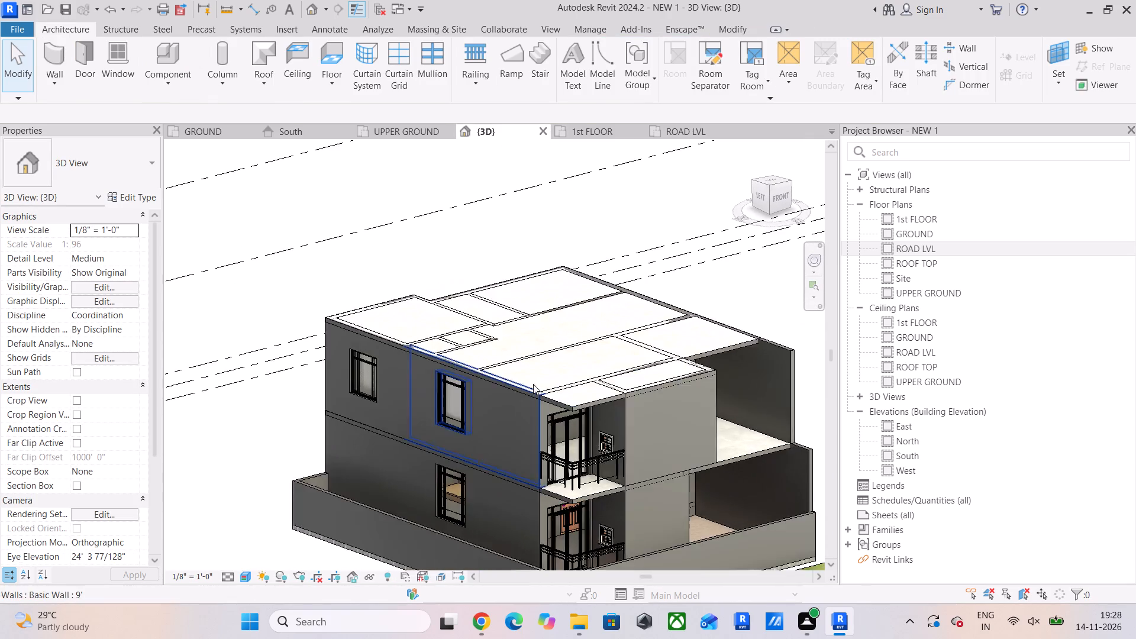
scroll(558, 383, up, 5)
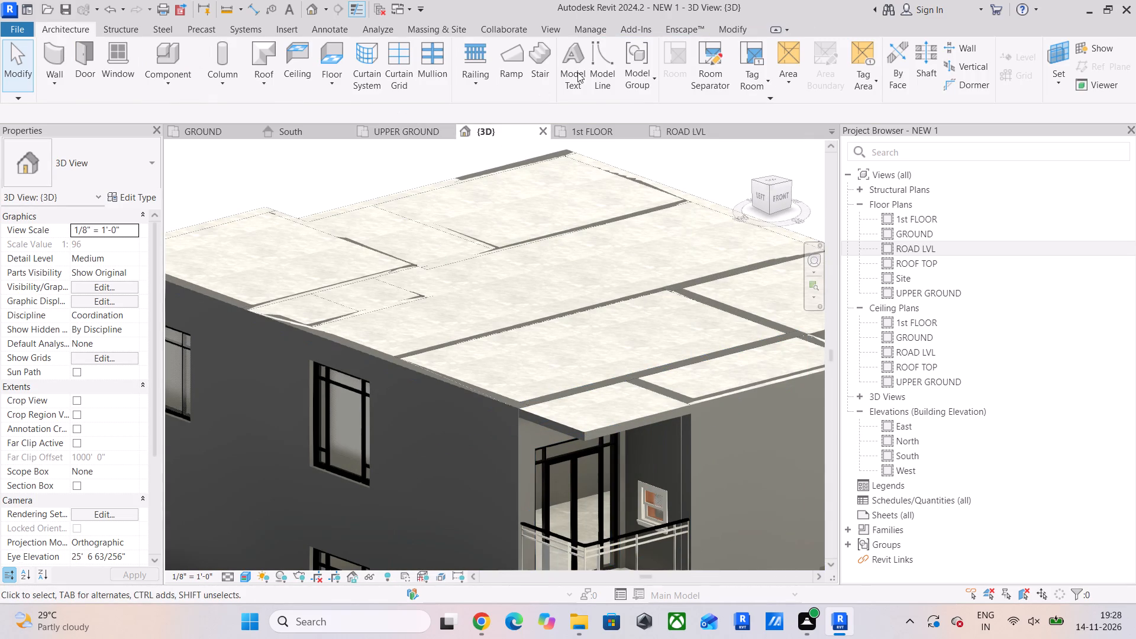
With Multiple Join on, join the roof slab to the side wall by the balcony and the nearby interior partition walls.
click(724, 33)
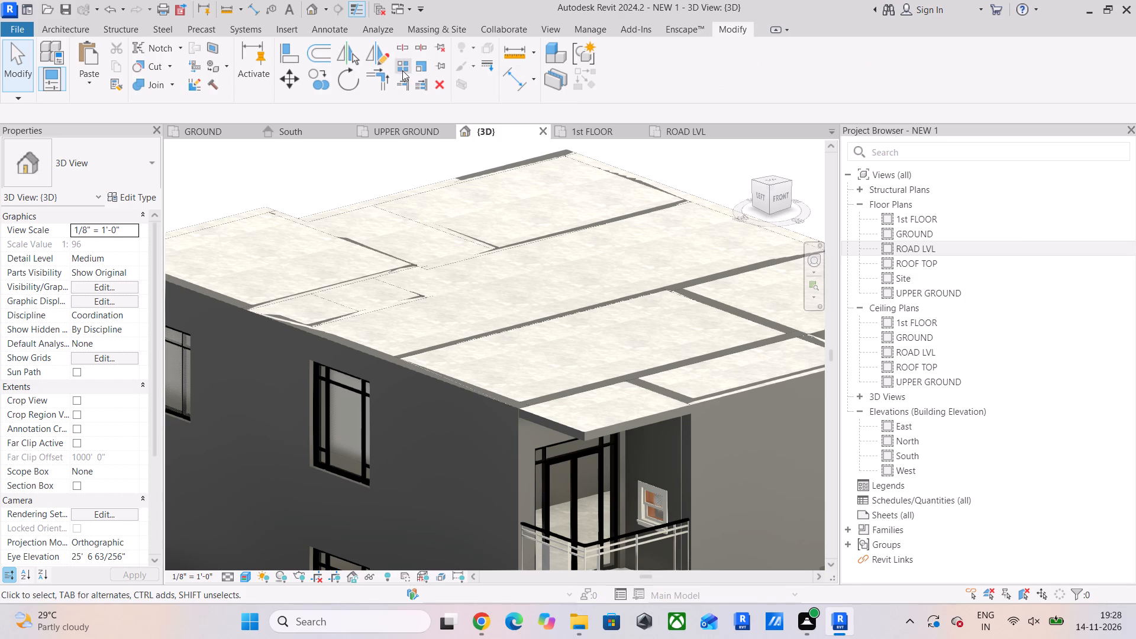
click(143, 85)
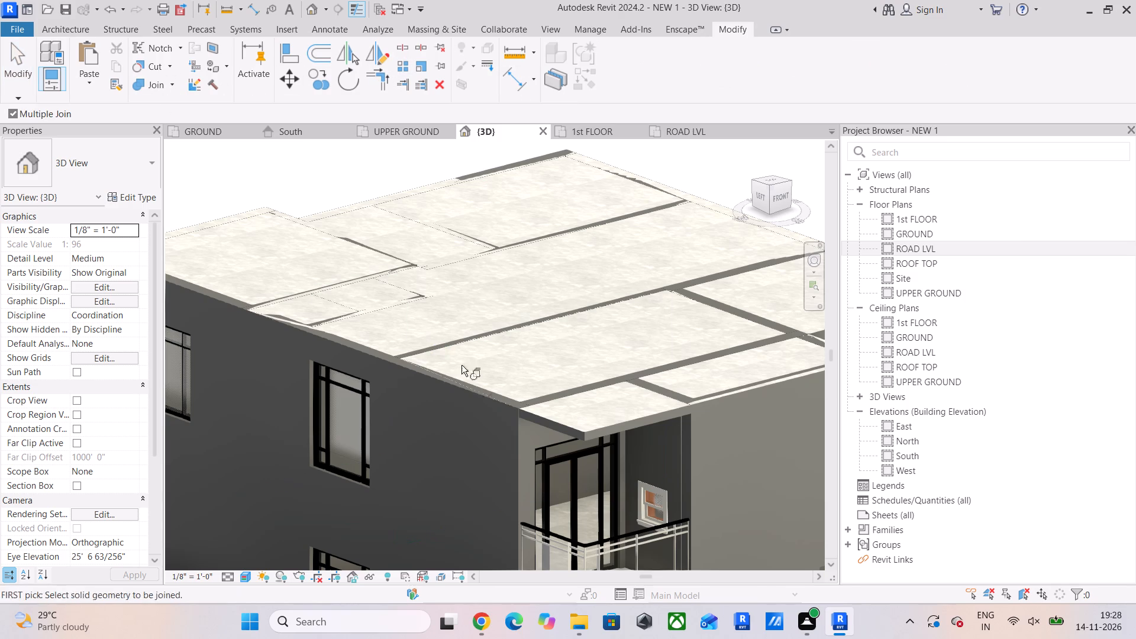
scroll(492, 384, up, 5)
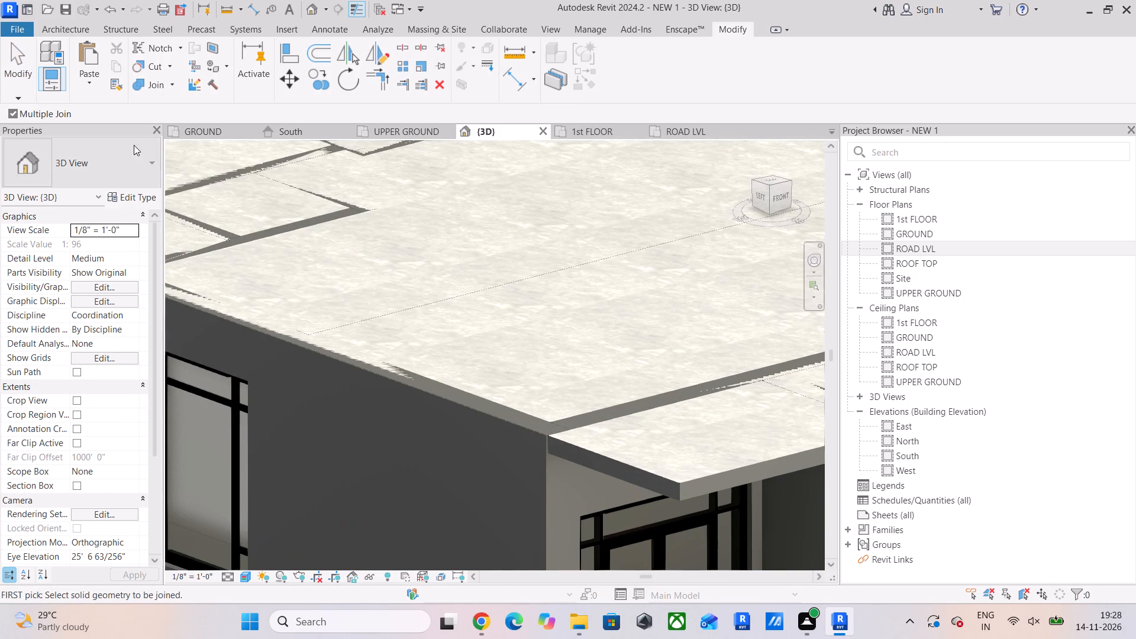
click(644, 464)
click(577, 417)
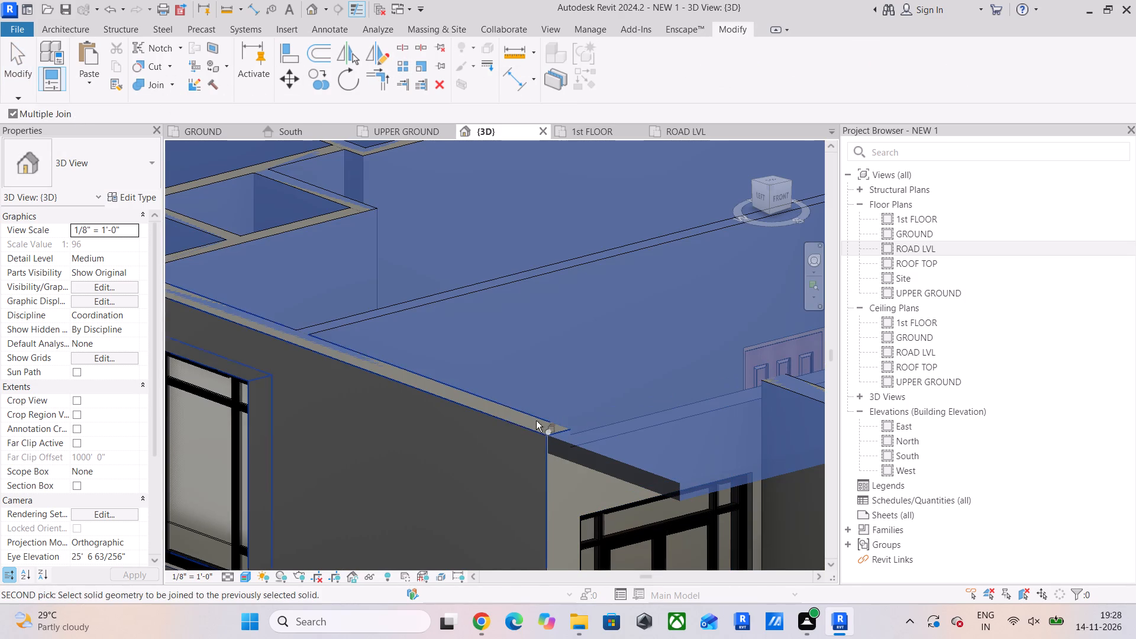
click(505, 416)
middle_drag(438, 366, 617, 427)
click(555, 380)
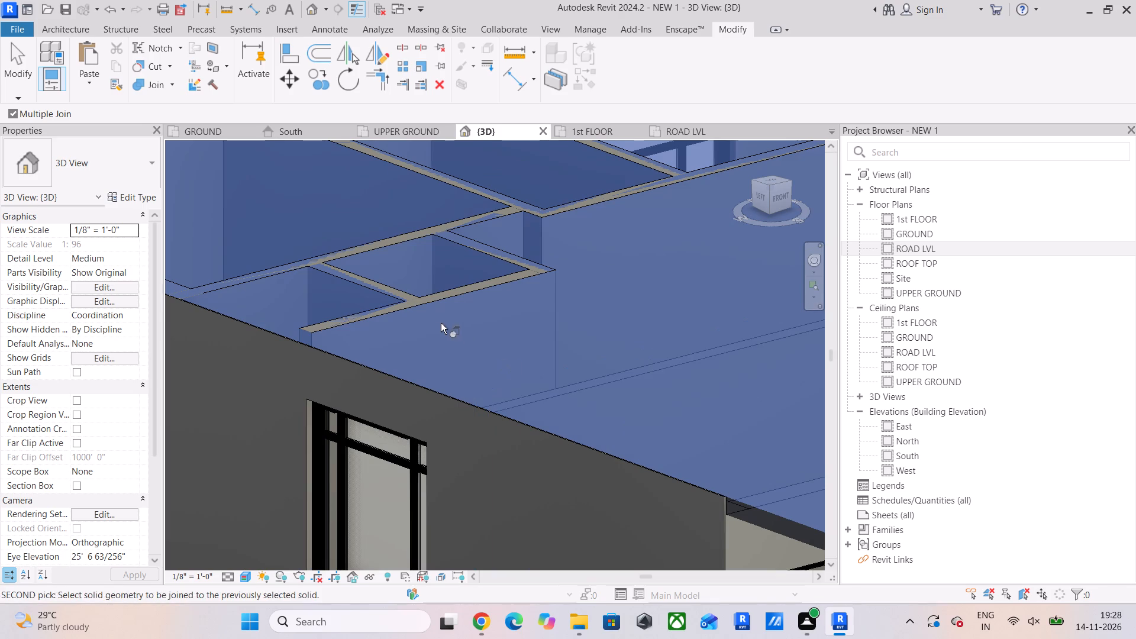
click(431, 300)
click(383, 285)
click(391, 244)
click(477, 260)
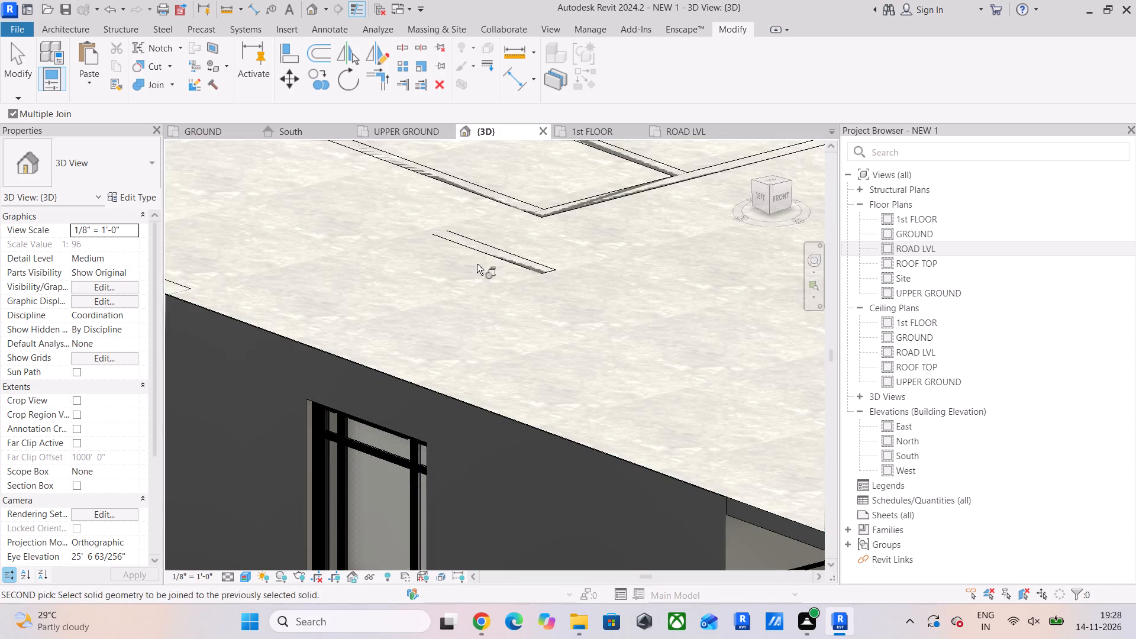
middle_drag(525, 293, 575, 361)
scroll(600, 435, down, 4)
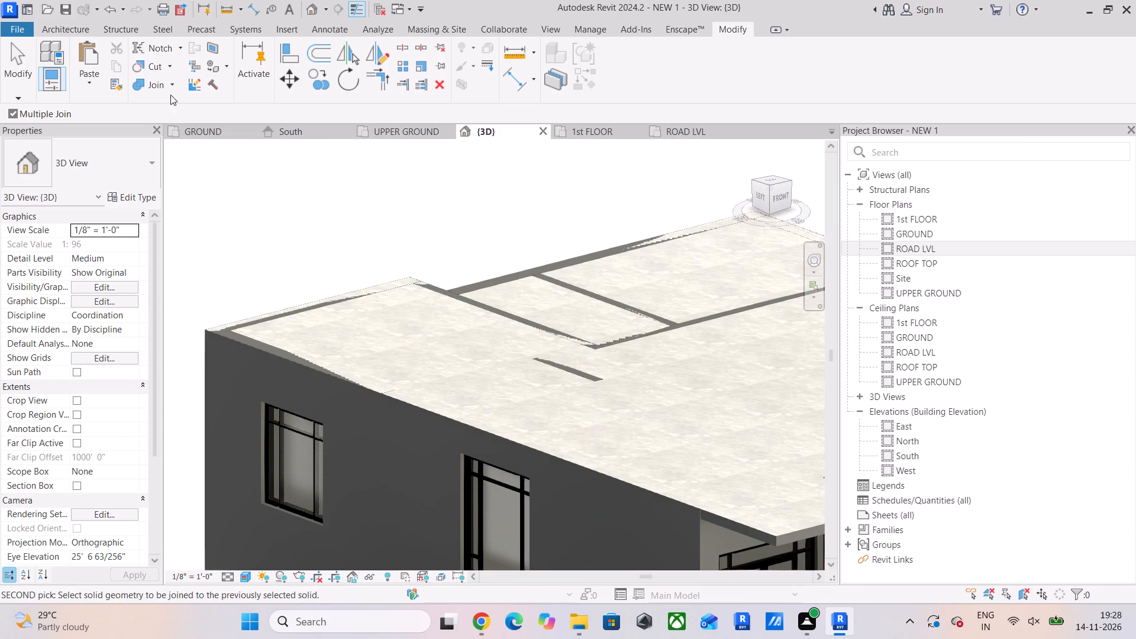
Restart the multiple join from the roof slab and join it to the remaining central partitions, the rear walls and the rear side wall.
click(159, 82)
scroll(271, 259, down, 4)
click(563, 417)
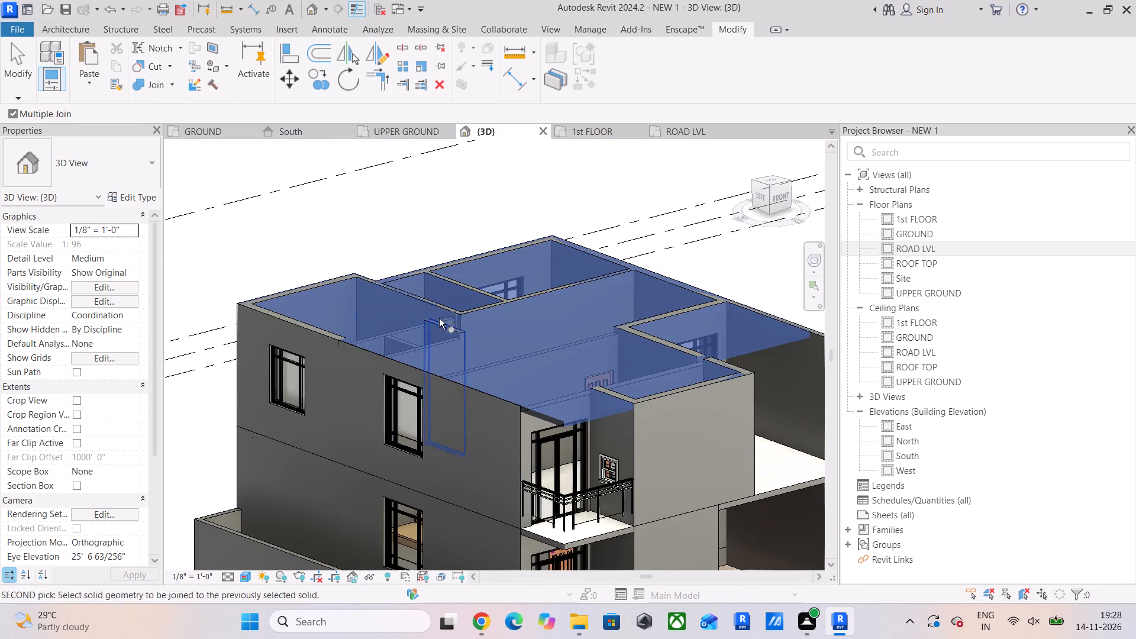
scroll(435, 318, up, 2)
click(439, 331)
click(450, 302)
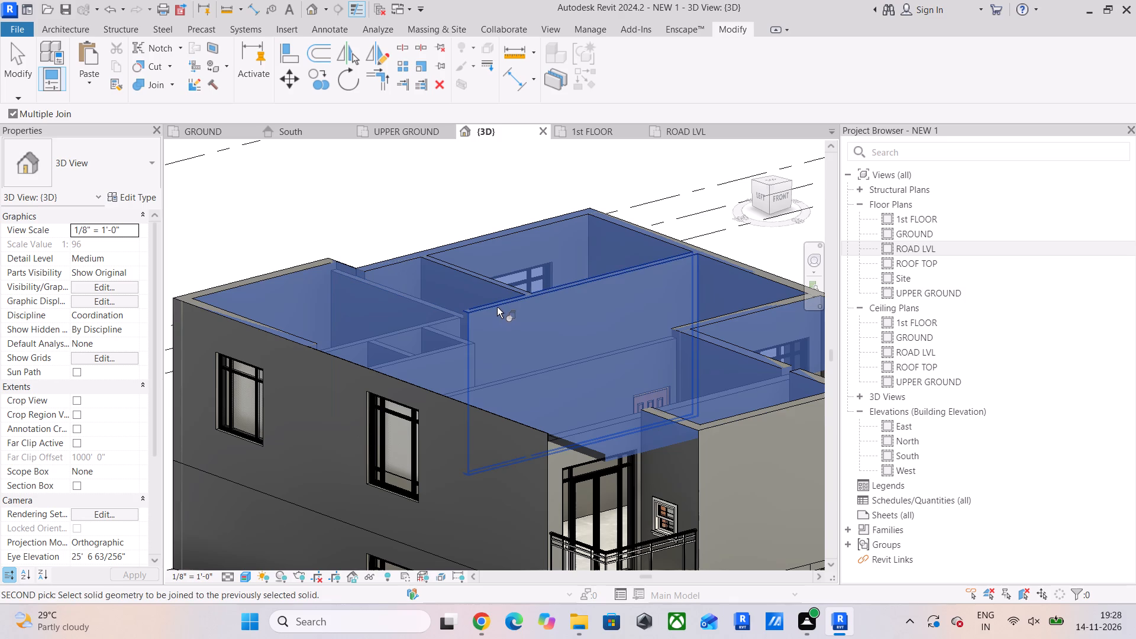
click(497, 303)
click(490, 273)
click(404, 256)
click(315, 256)
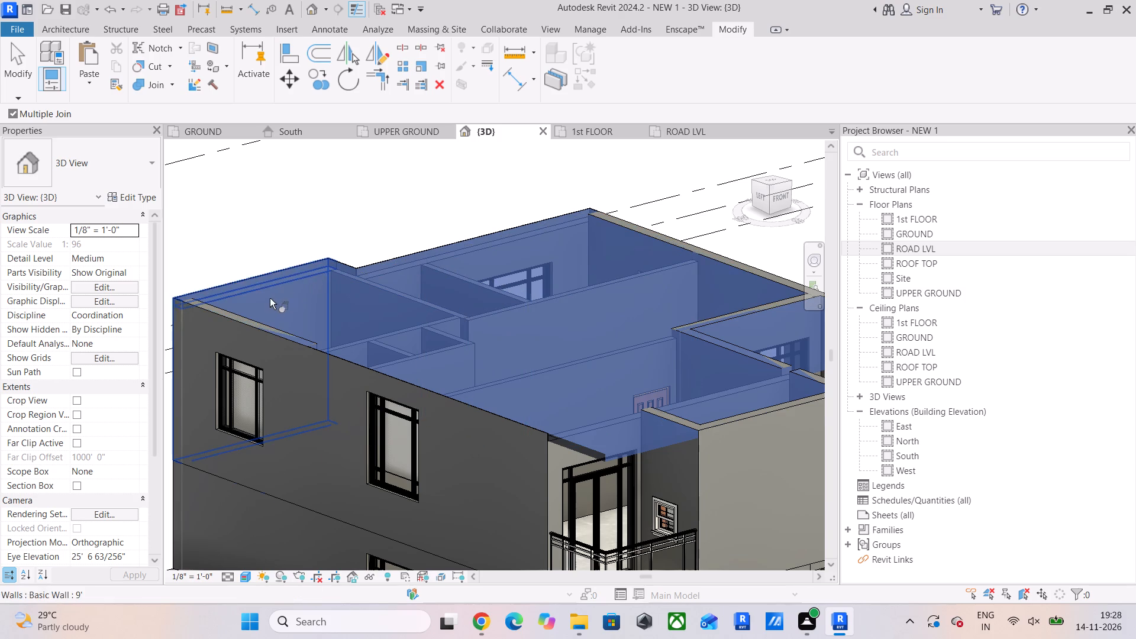
click(231, 314)
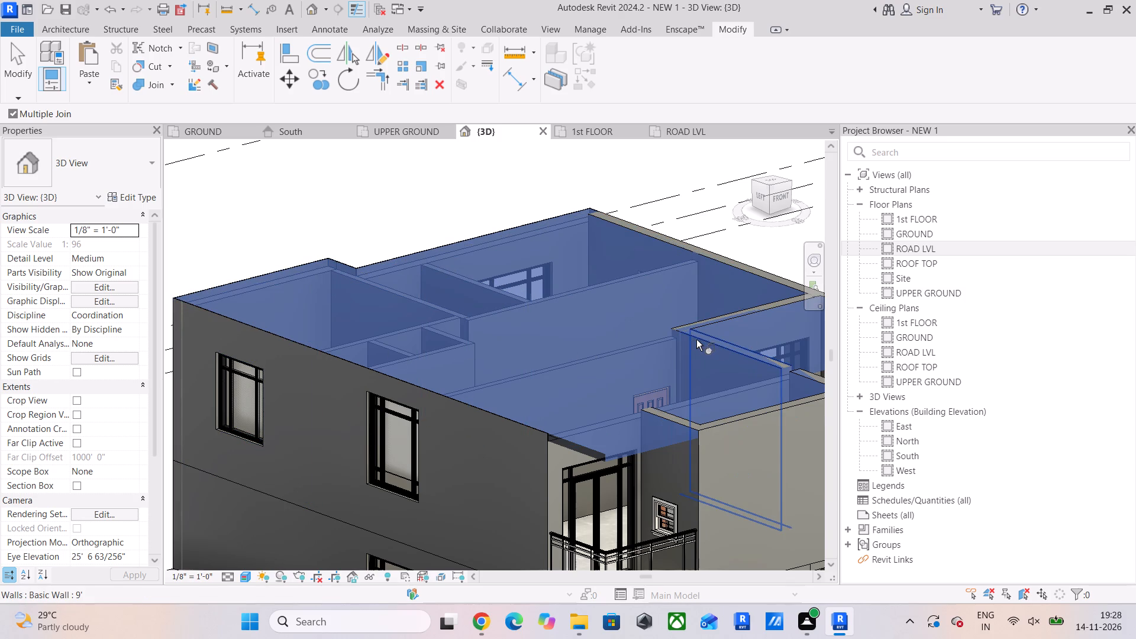
Continue joining the roof slab to the front interior partitions, the far side wall and the projecting front room's walls, and end the join.
click(696, 336)
click(698, 323)
middle_drag(688, 341, 671, 380)
click(726, 302)
middle_drag(728, 334, 726, 335)
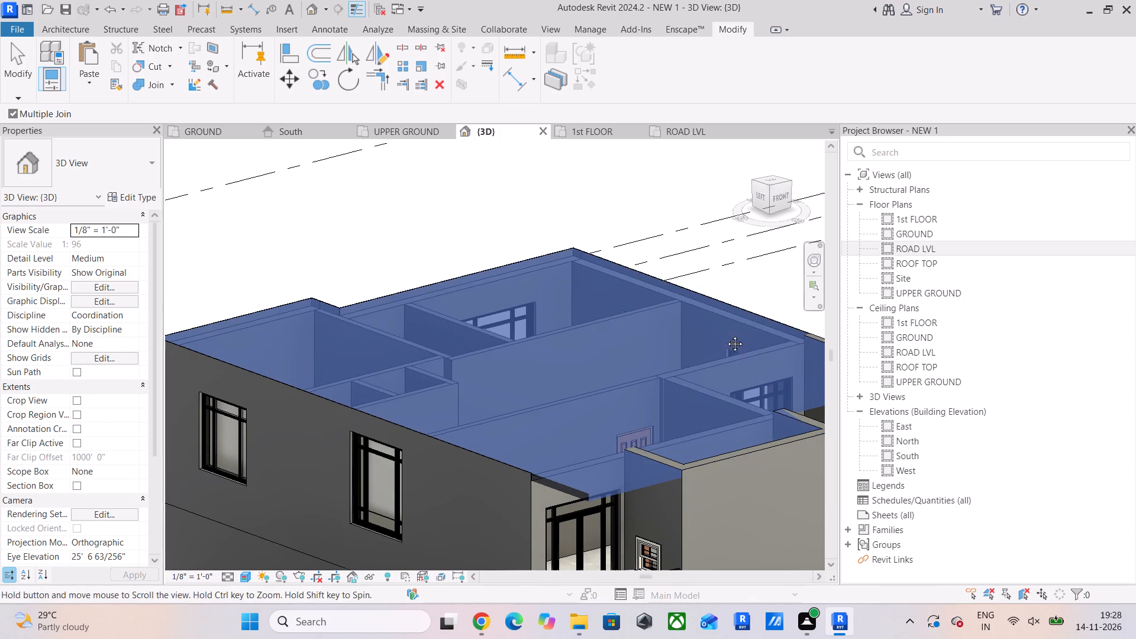
middle_drag(726, 335, 640, 337)
click(751, 347)
middle_drag(733, 373, 625, 331)
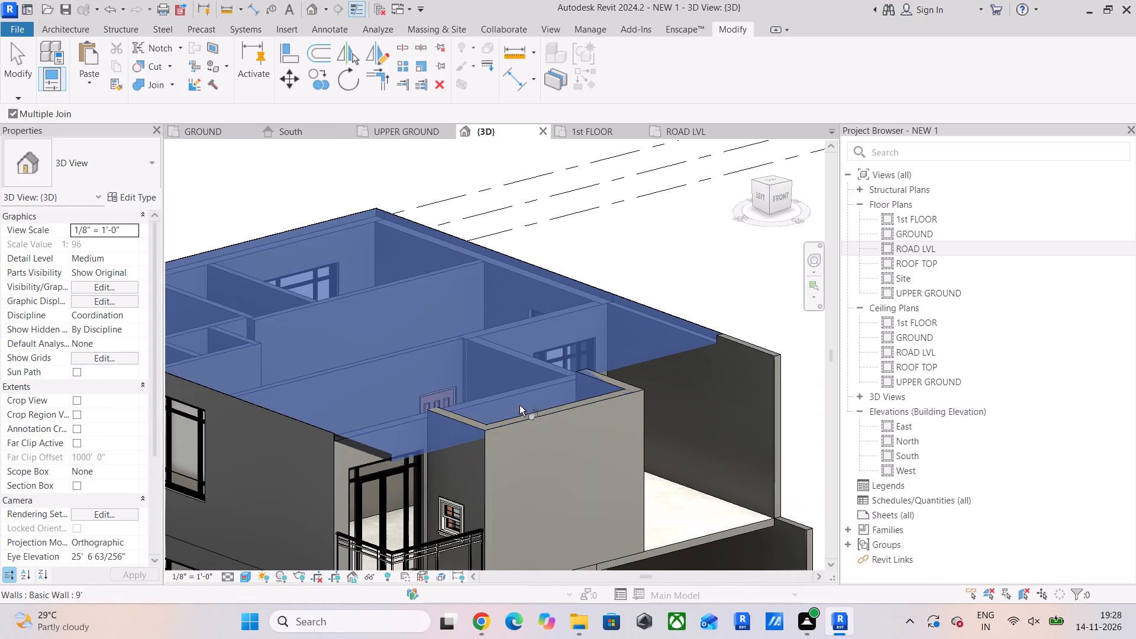
click(456, 412)
click(521, 414)
click(619, 383)
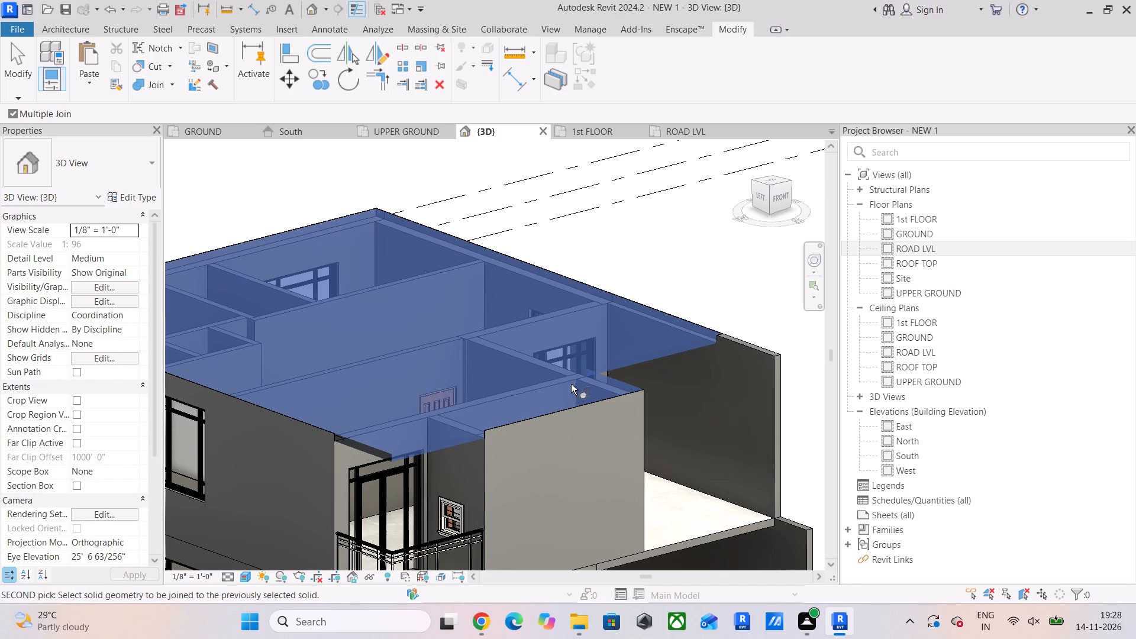
middle_drag(567, 378, 677, 408)
middle_drag(516, 330, 580, 340)
scroll(580, 340, down, 4)
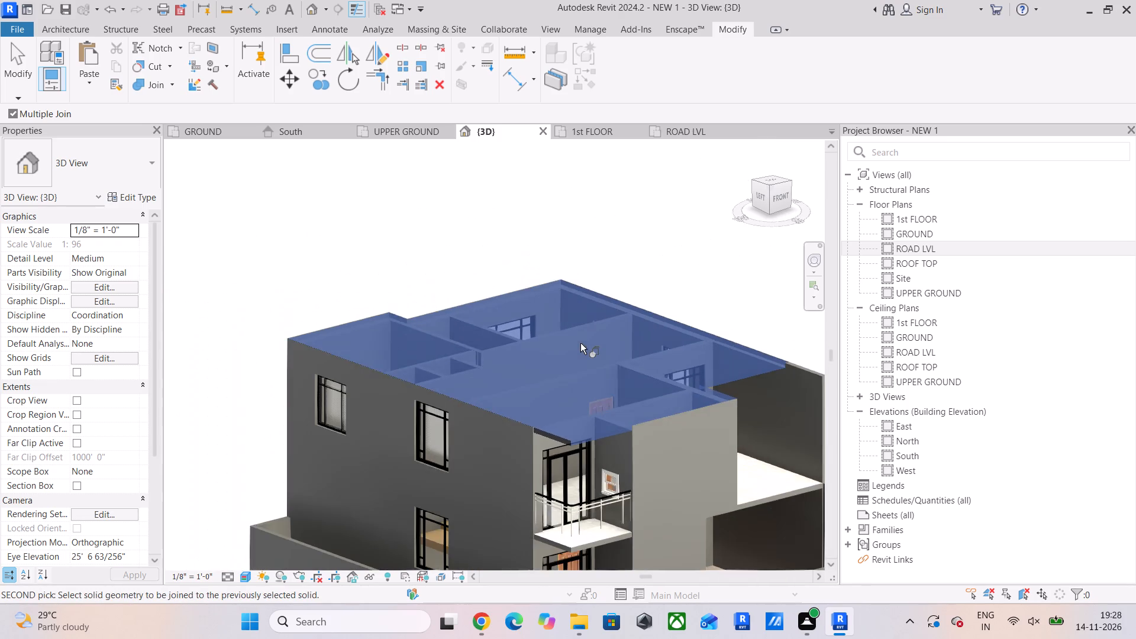
click(333, 279)
key(Escape)
key(Escape)
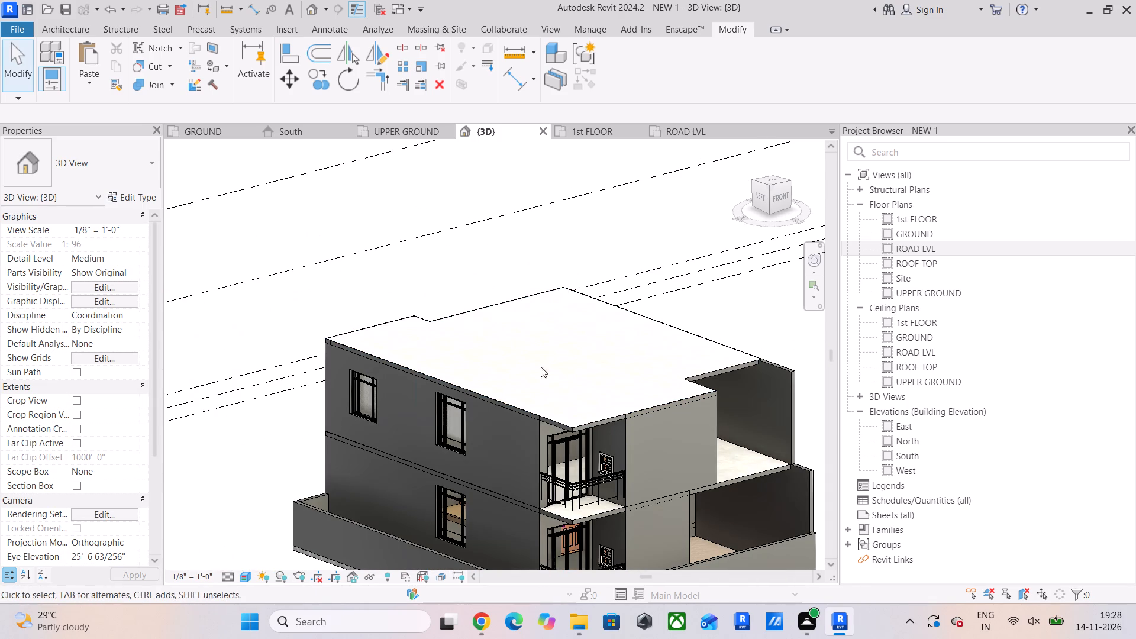
Examine the joined roof slab, the front balcony and the open upper terrace in the 3D view.
scroll(559, 371, down, 4)
middle_drag(589, 380, 569, 359)
shift+middle_drag(633, 362, 463, 339)
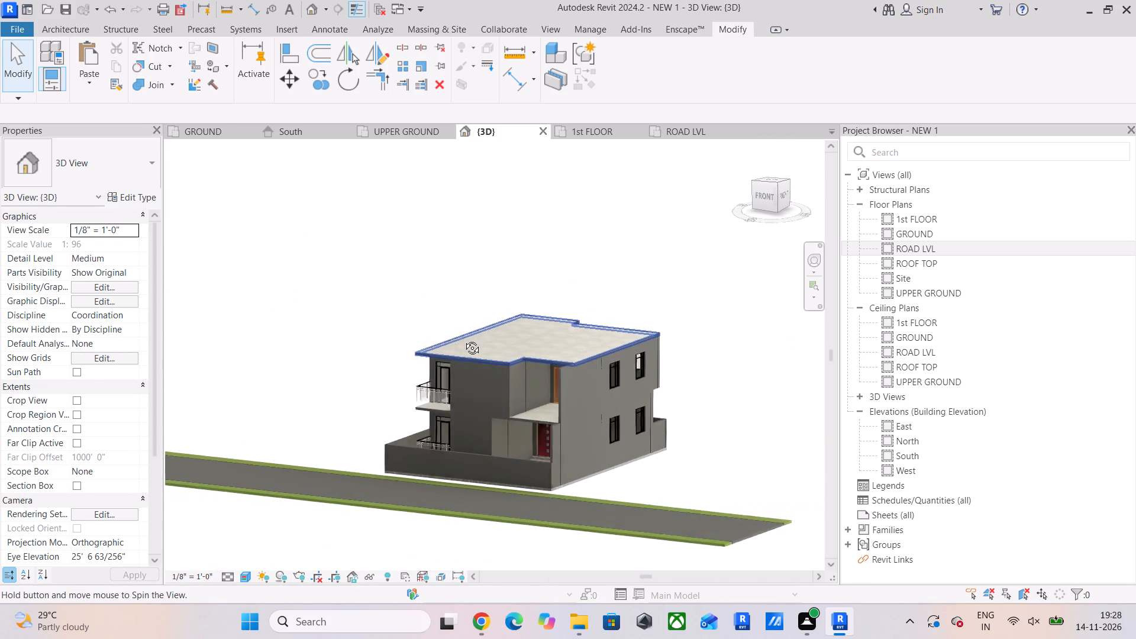
shift+middle_drag(463, 339, 445, 341)
scroll(469, 353, up, 5)
scroll(513, 427, down, 2)
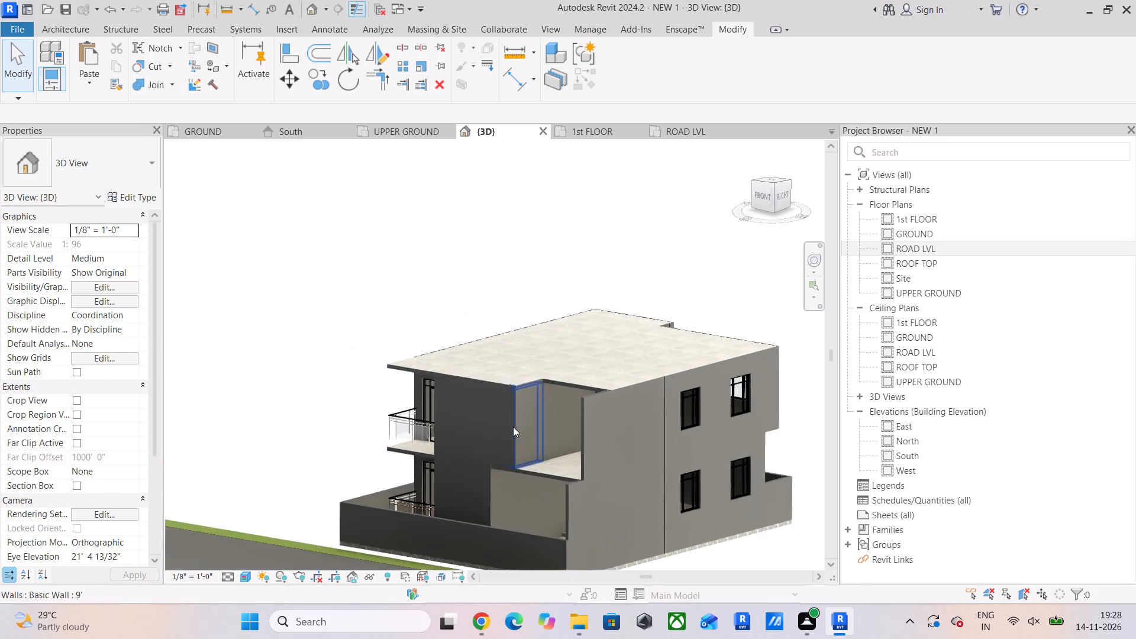
scroll(513, 427, down, 3)
shift+middle_drag(525, 450, 582, 469)
scroll(585, 467, up, 8)
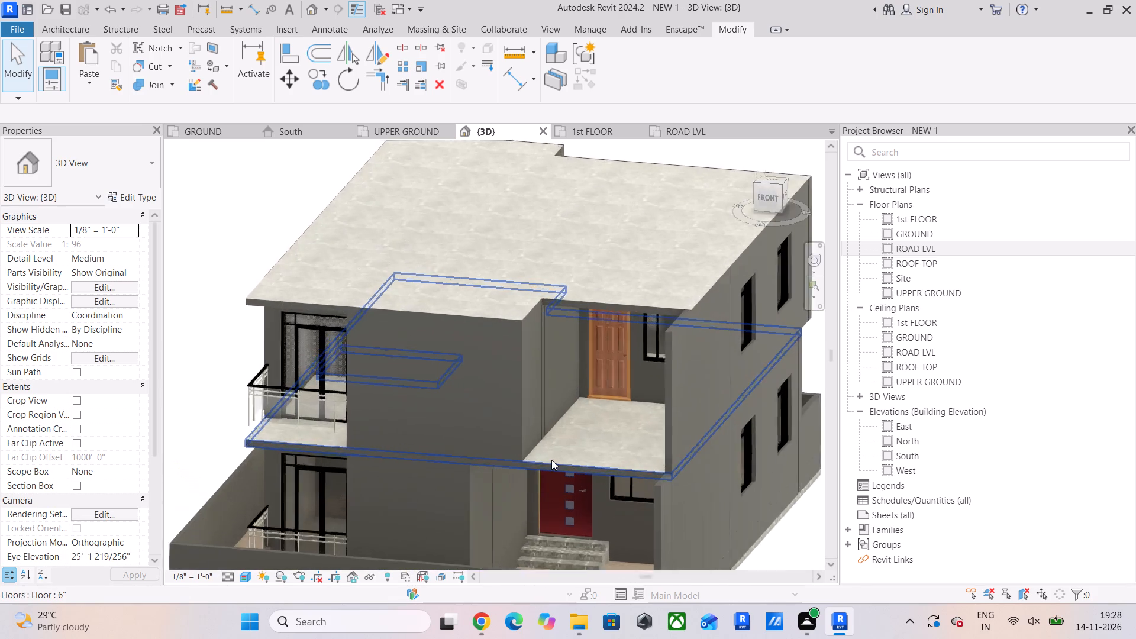
scroll(551, 460, up, 4)
scroll(551, 460, down, 4)
scroll(555, 472, up, 4)
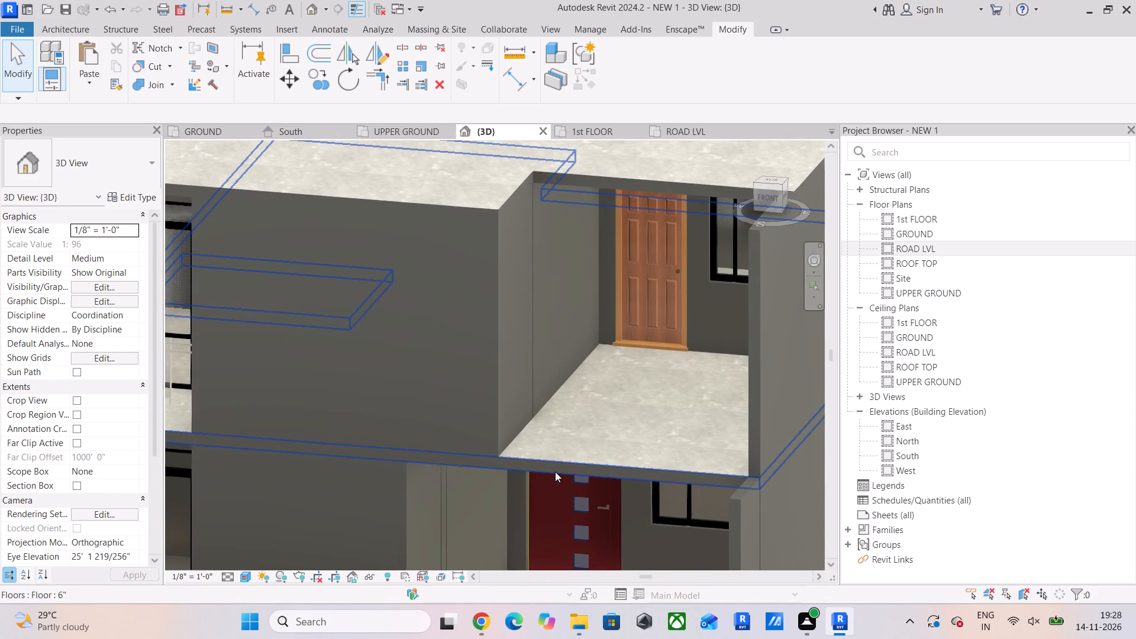
scroll(490, 416, down, 5)
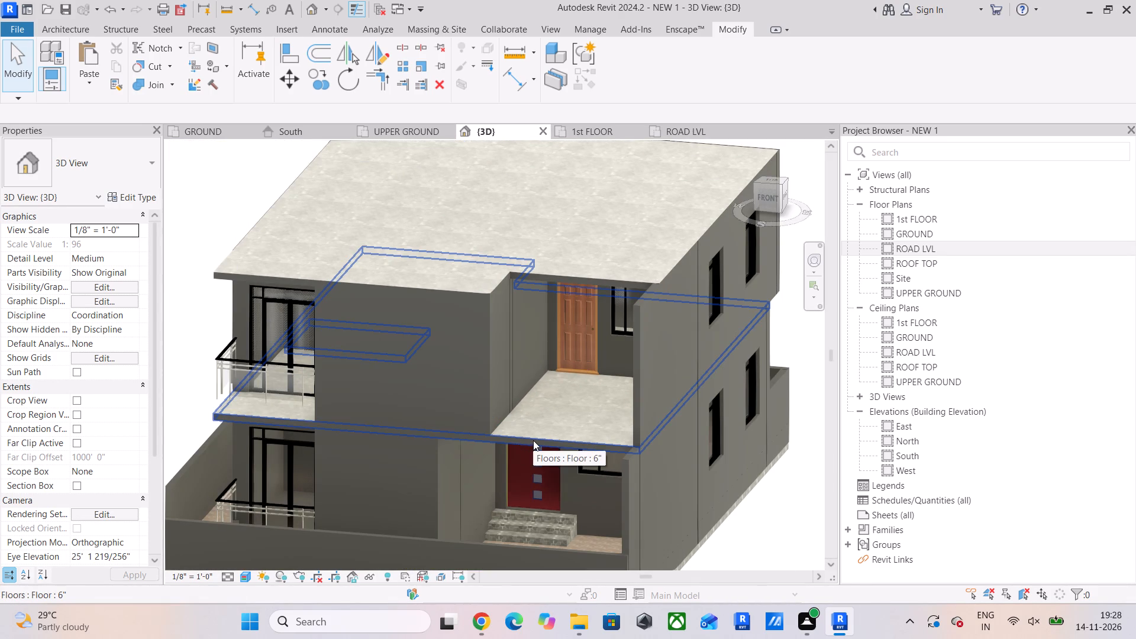
shift+middle_drag(493, 465, 671, 456)
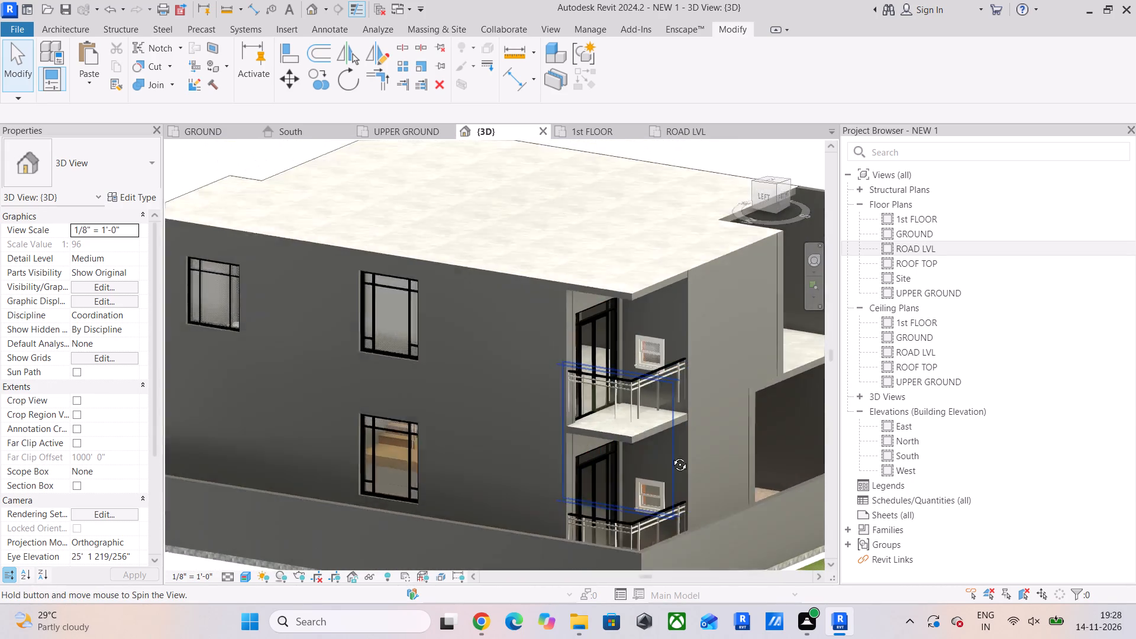
shift+middle_drag(671, 456, 548, 447)
scroll(661, 430, up, 4)
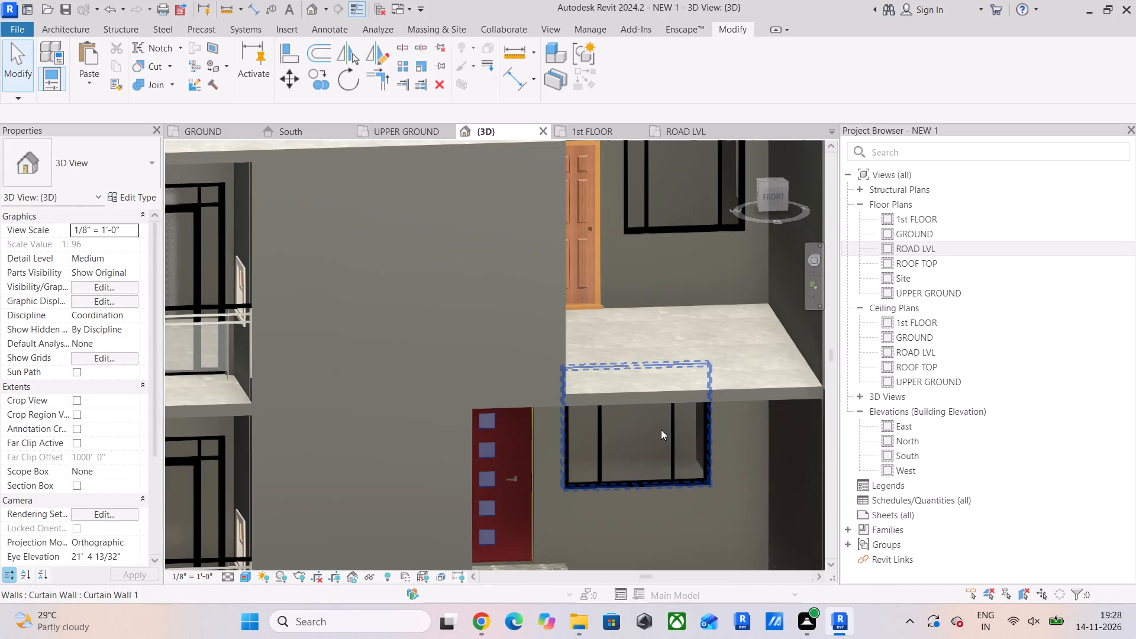
scroll(661, 430, down, 4)
middle_drag(637, 438, 594, 490)
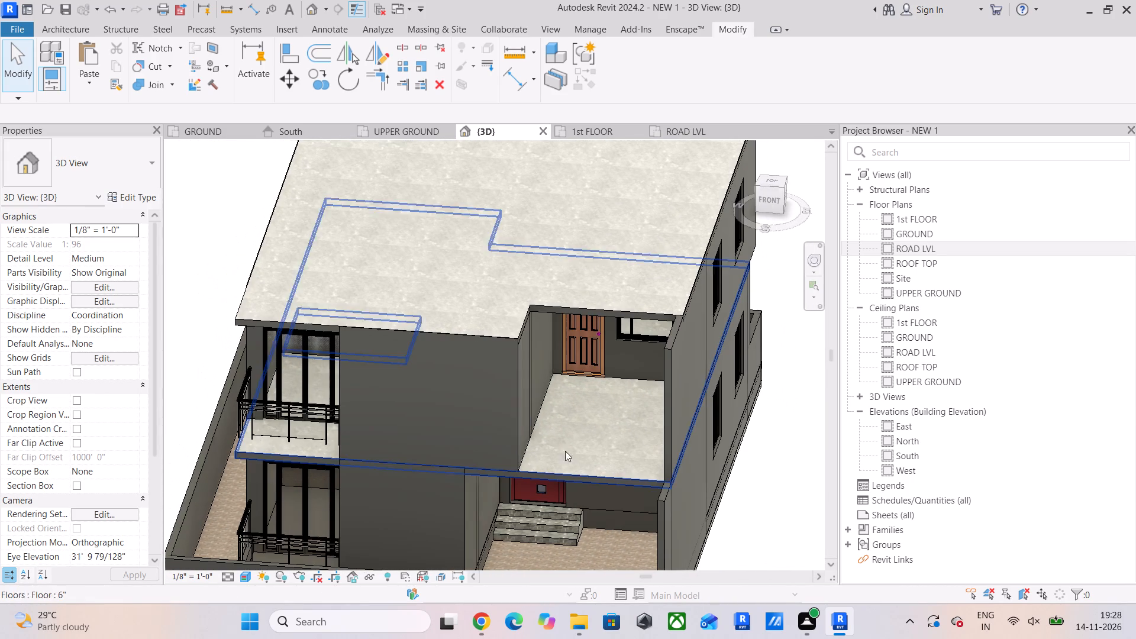
Select the terrace-side wall of the small front room and, in the 1st FLOOR plan, dimension the room's width between its inner side-wall faces.
click(514, 389)
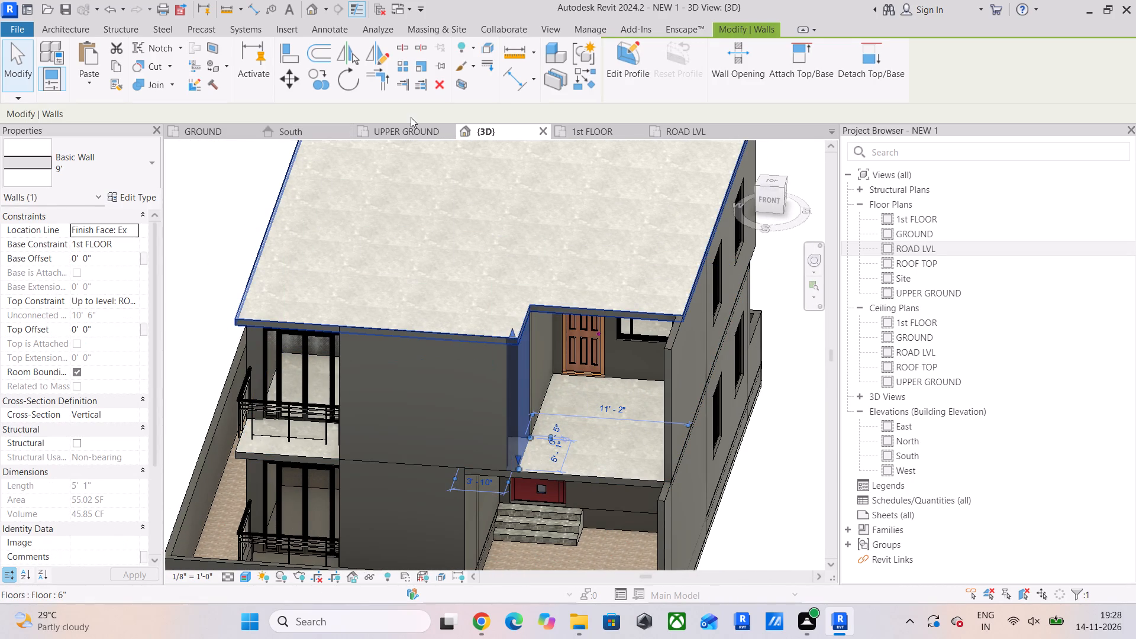
click(589, 138)
scroll(550, 350, down, 5)
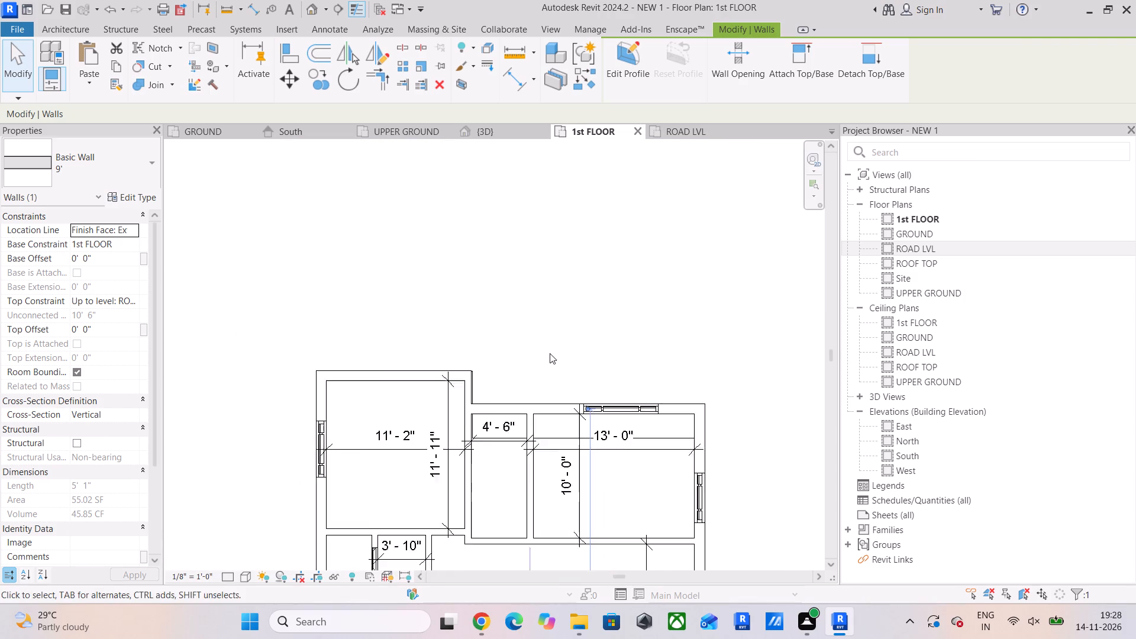
middle_drag(550, 354, 558, 202)
scroll(560, 336, down, 4)
middle_drag(566, 354, 564, 233)
scroll(559, 371, up, 10)
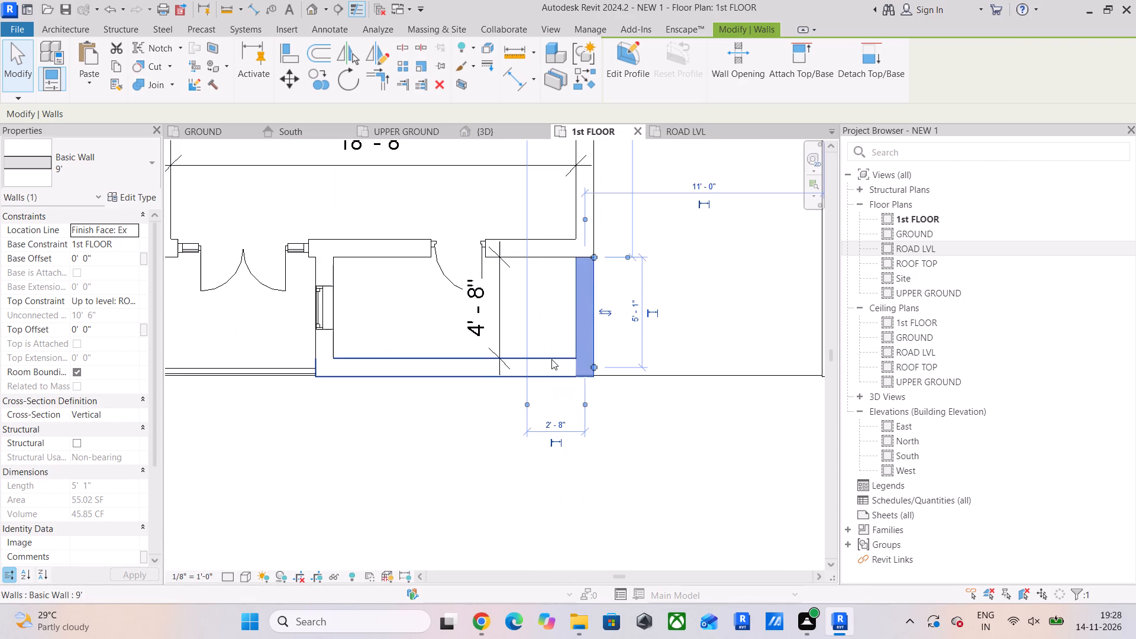
click(507, 79)
click(337, 275)
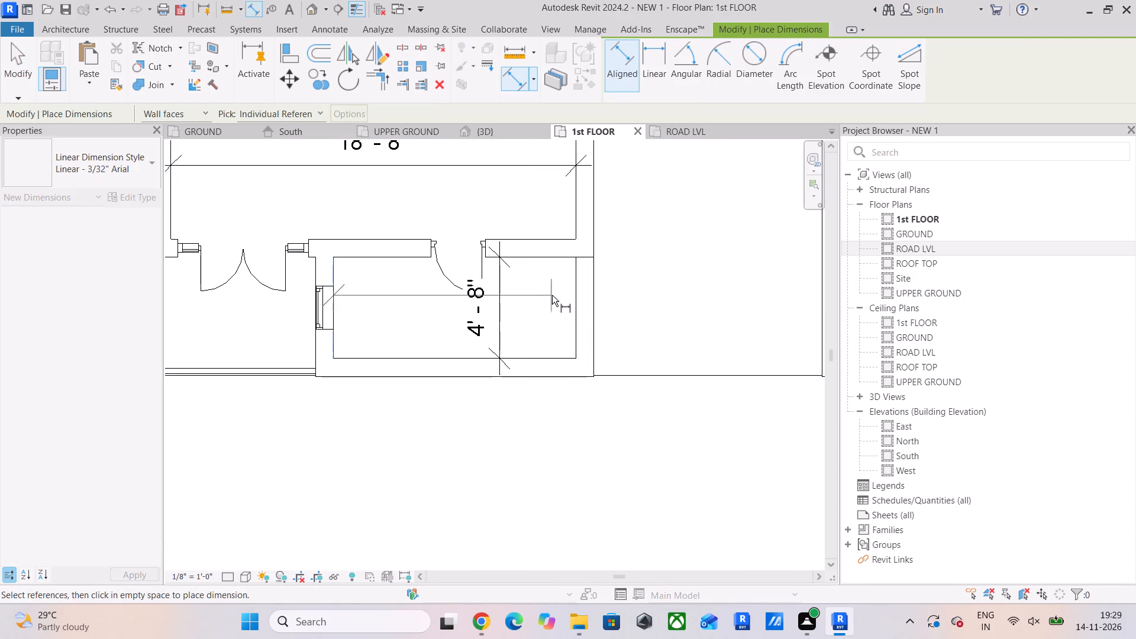
drag(574, 295, 574, 300)
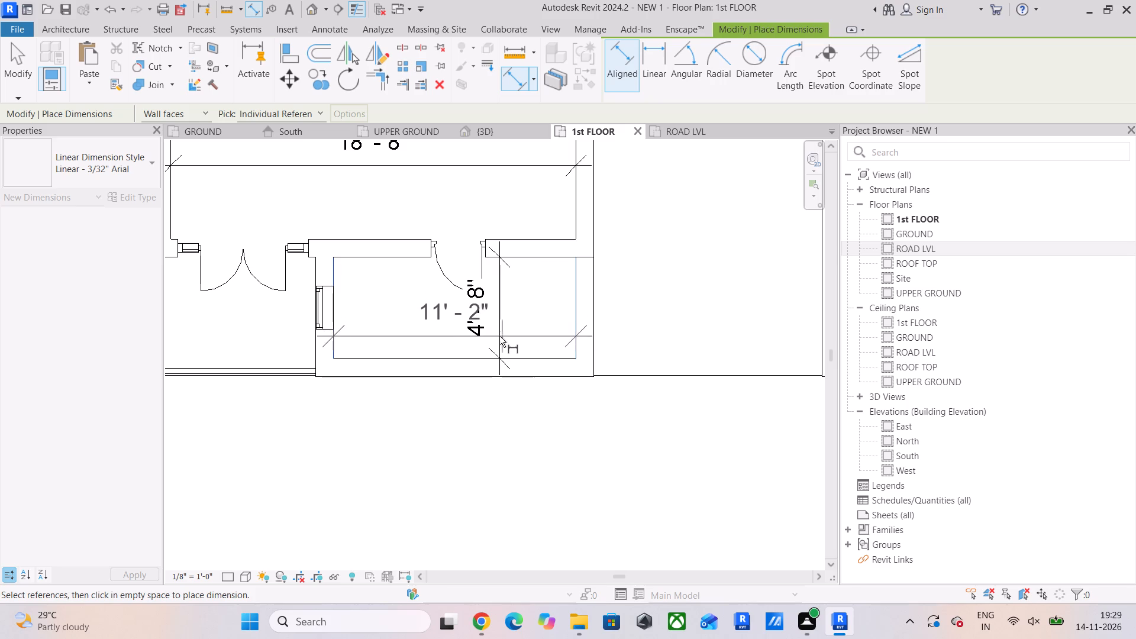
click(509, 334)
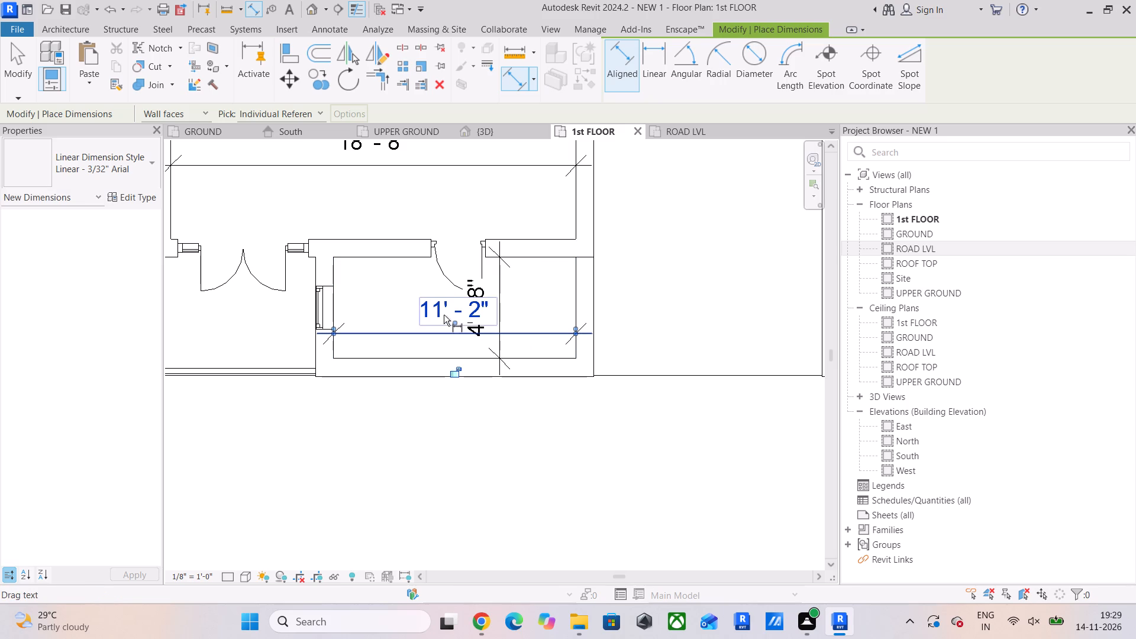
Move the small front room's terrace-side wall so the room's dimensioned inner width is 7' 4".
key(Escape)
key(Escape)
click(580, 300)
click(449, 316)
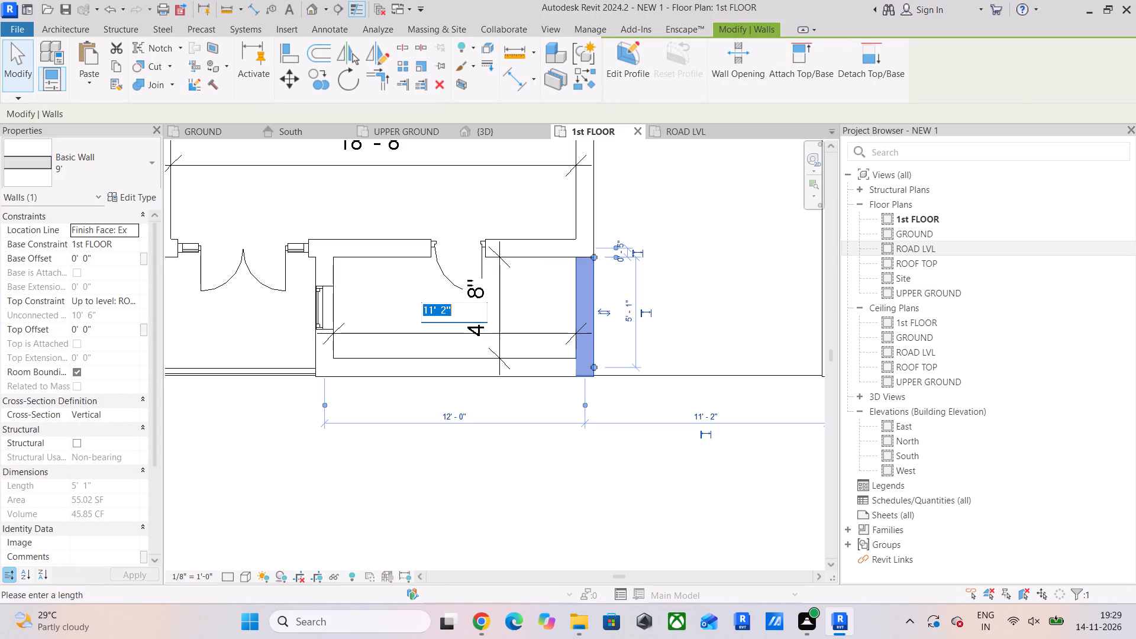
key(7)
text('4")
key(Return)
click(666, 299)
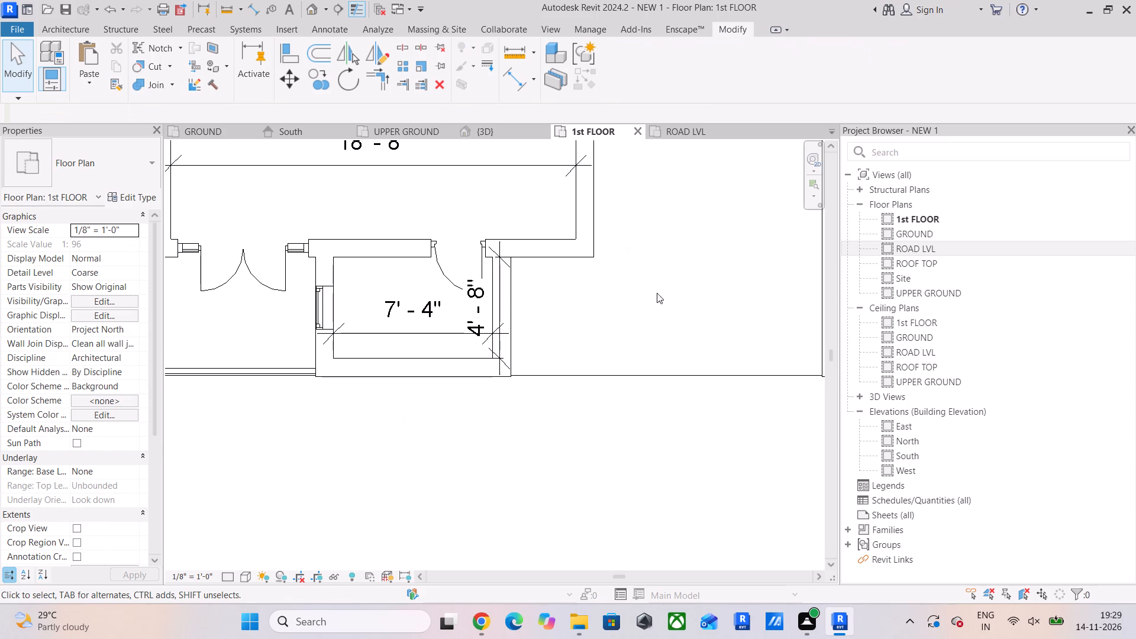
Examine the narrowed front room, the terrace door and the open front edge of the terrace in the 3D view.
scroll(622, 318, down, 3)
middle_drag(627, 321, 621, 340)
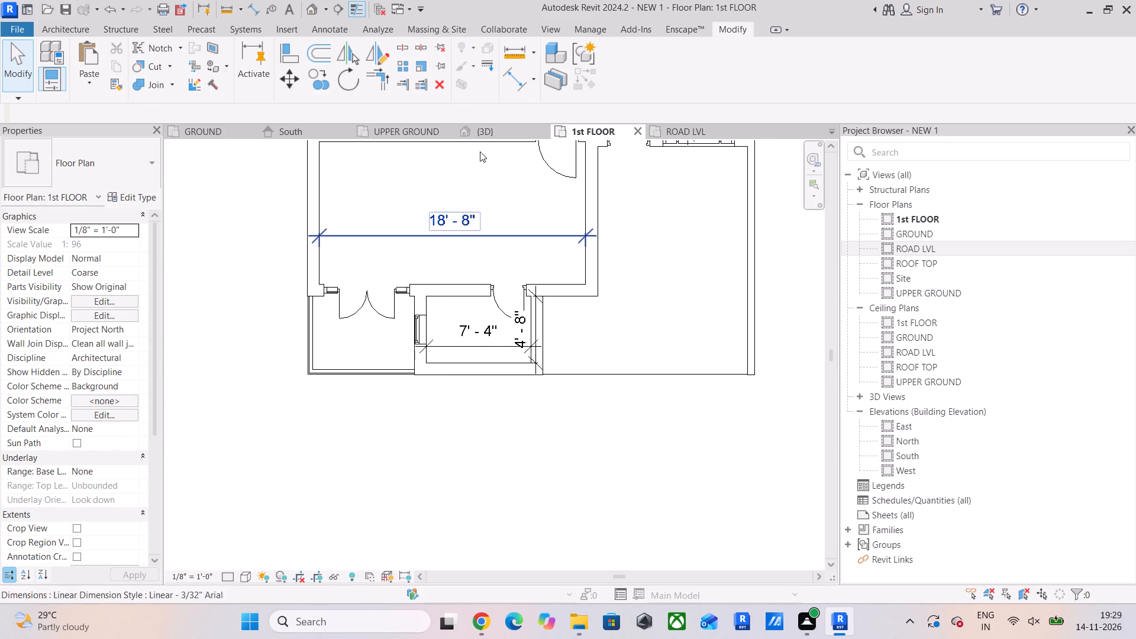
click(489, 135)
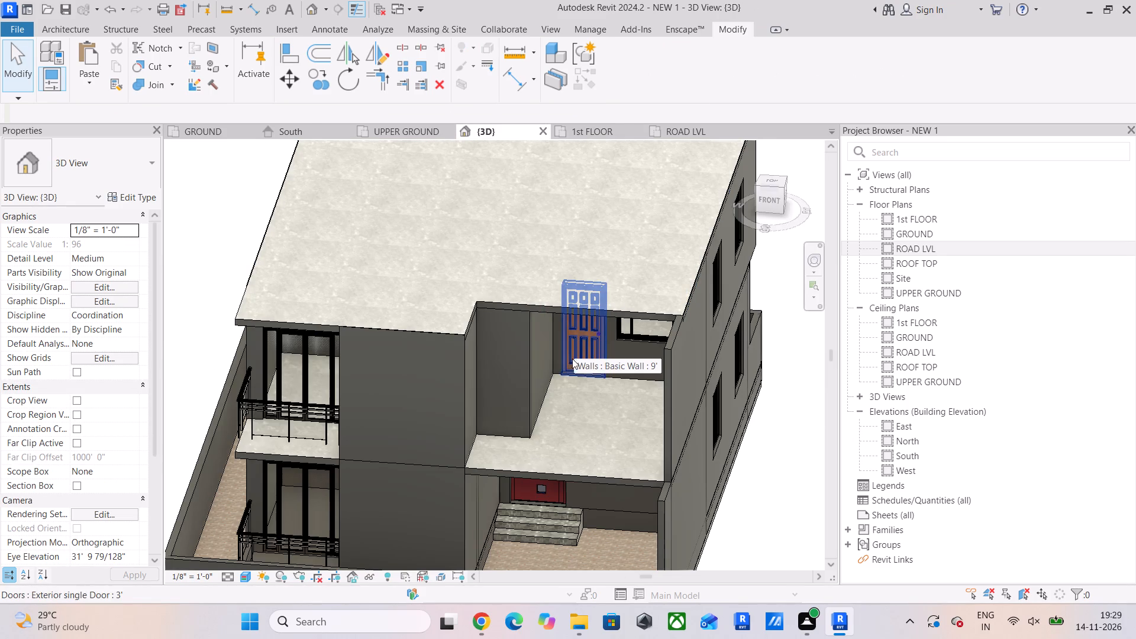
shift+middle_drag(563, 363, 560, 346)
scroll(563, 363, up, 4)
middle_drag(563, 365, 582, 311)
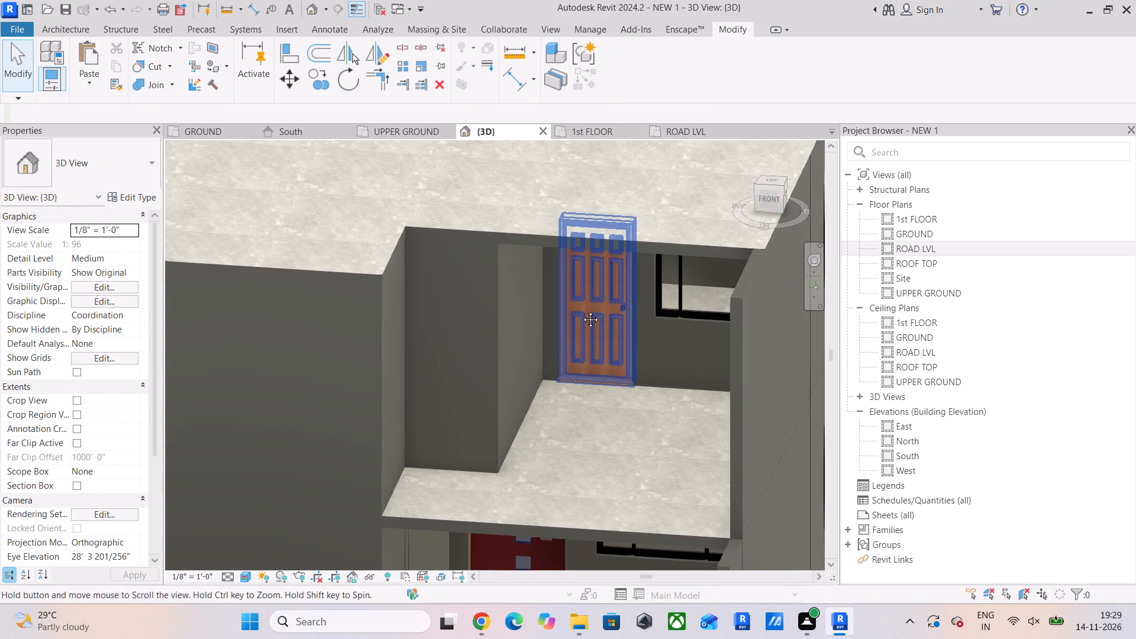
middle_drag(582, 311, 586, 290)
scroll(589, 311, down, 4)
shift+middle_drag(601, 382, 609, 355)
shift+middle_drag(576, 371, 585, 331)
middle_drag(585, 331, 573, 380)
middle_drag(601, 354, 597, 383)
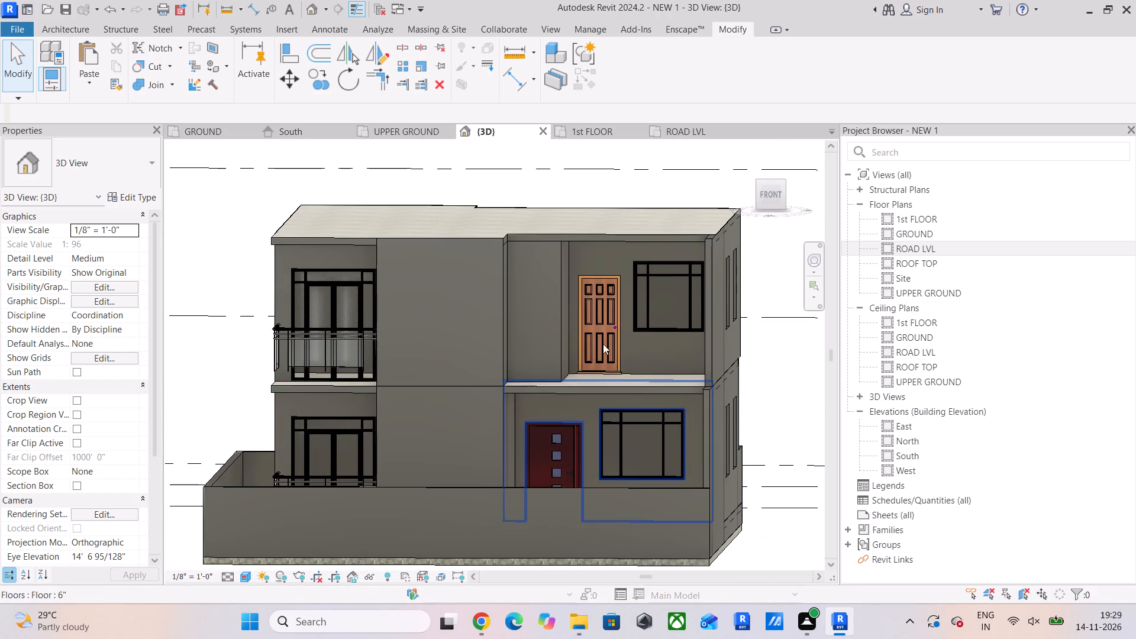
scroll(550, 354, up, 4)
scroll(550, 354, down, 4)
shift+middle_drag(546, 375, 549, 392)
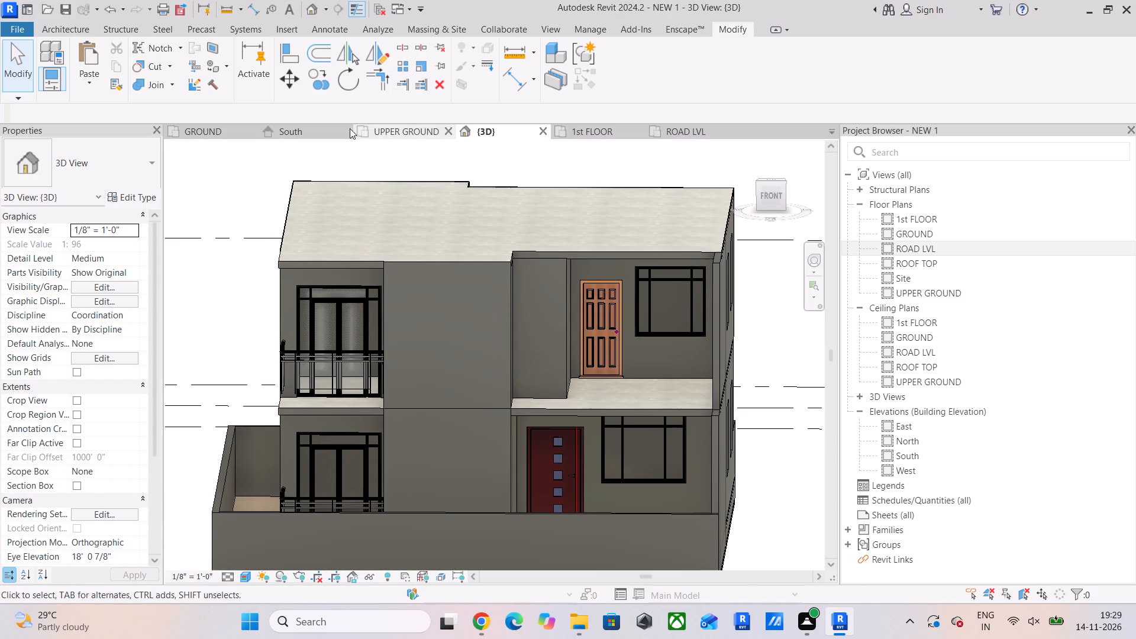
In the 1st FLOOR plan, draw a 5" wall with 1' unconnected height along the terrace's front edge, from the small room to the side wall.
click(592, 135)
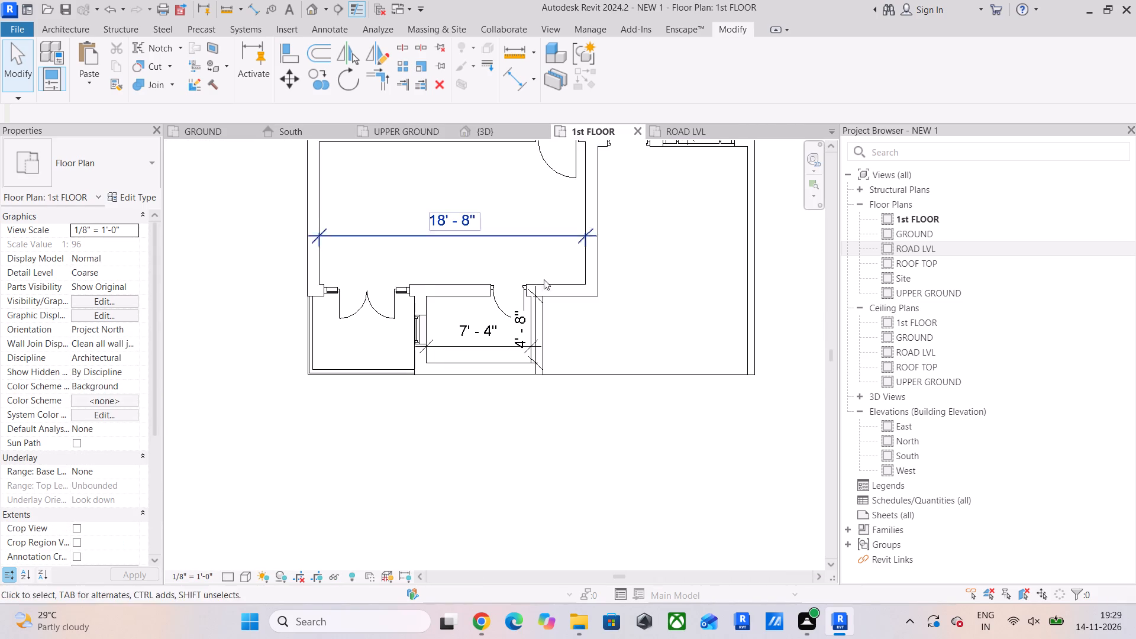
scroll(535, 308, down, 4)
middle_drag(535, 311, 434, 334)
click(50, 34)
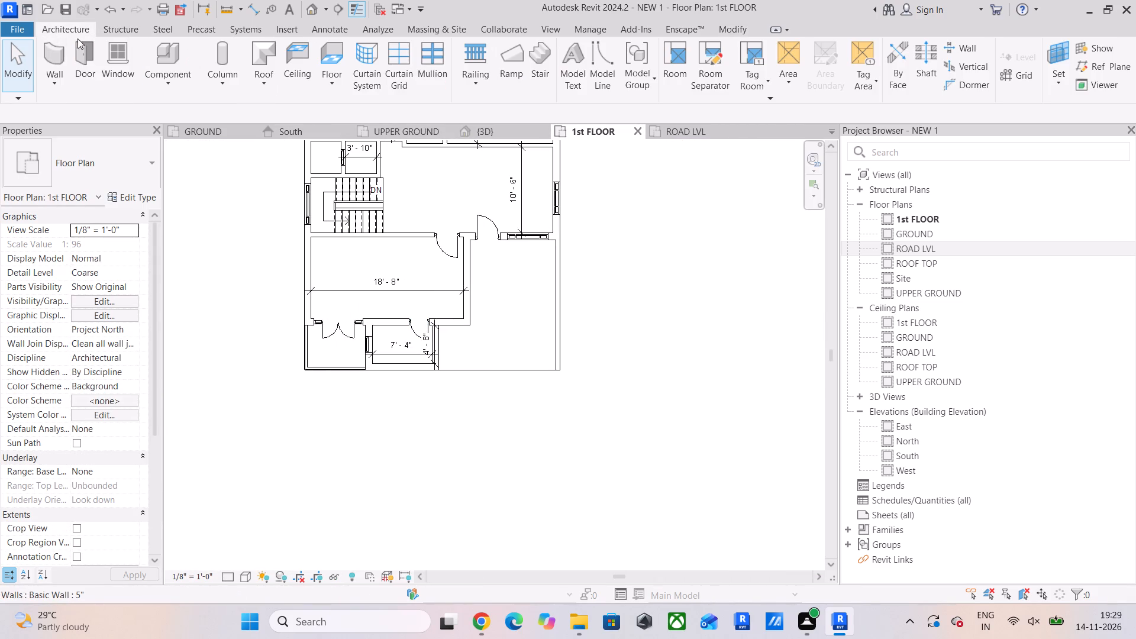
click(52, 51)
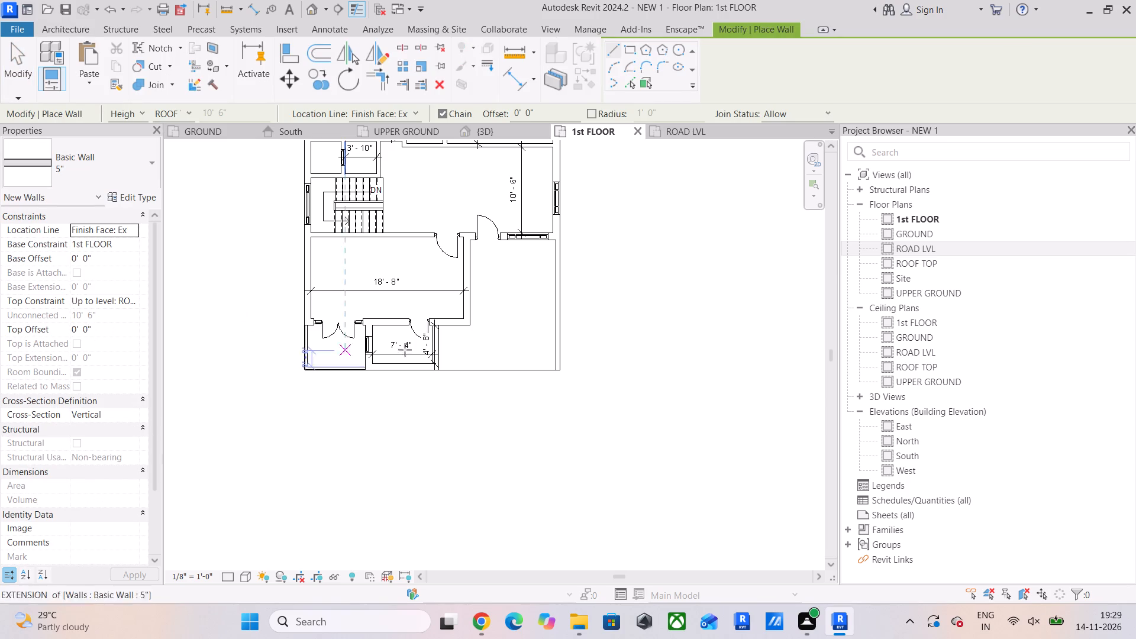
scroll(508, 366, up, 6)
click(135, 298)
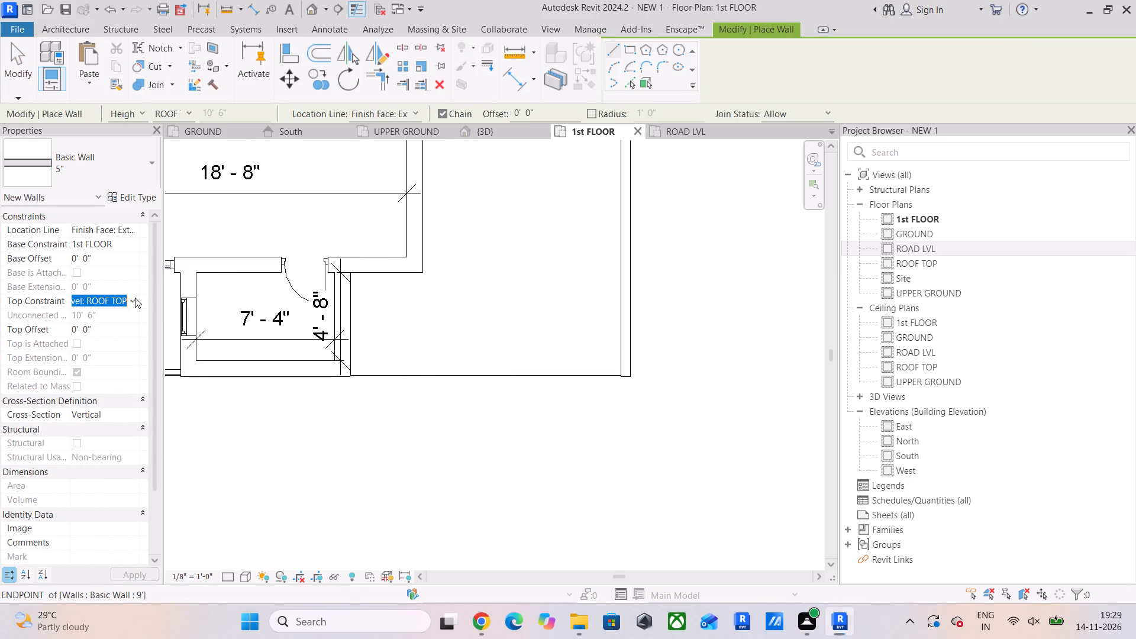
click(130, 311)
click(108, 317)
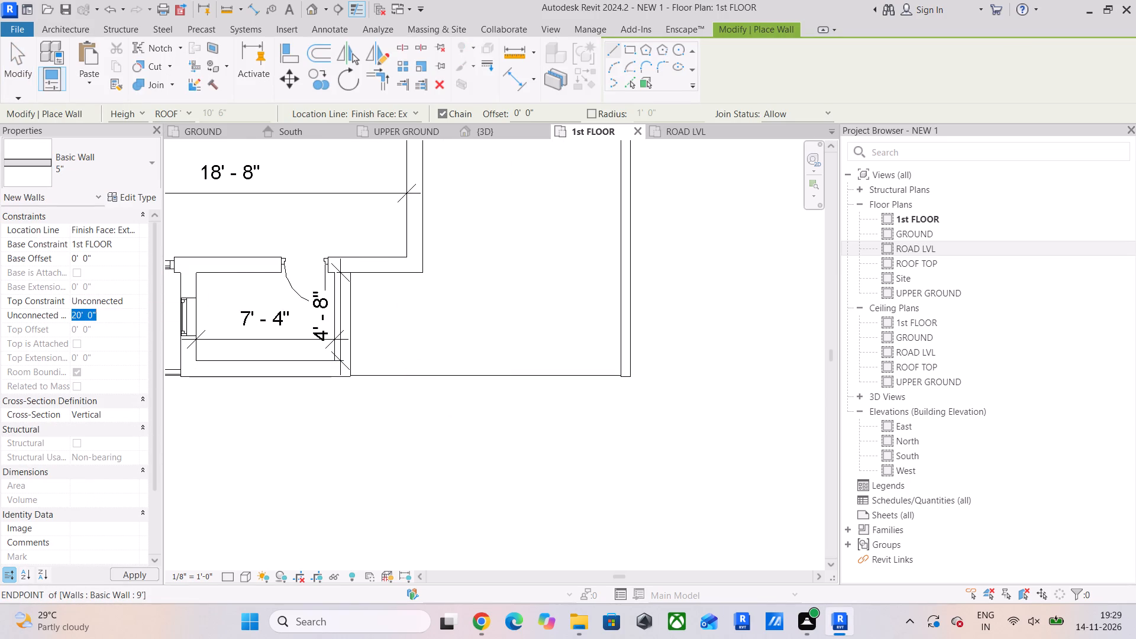
text(1')
key(Return)
scroll(361, 340, up, 4)
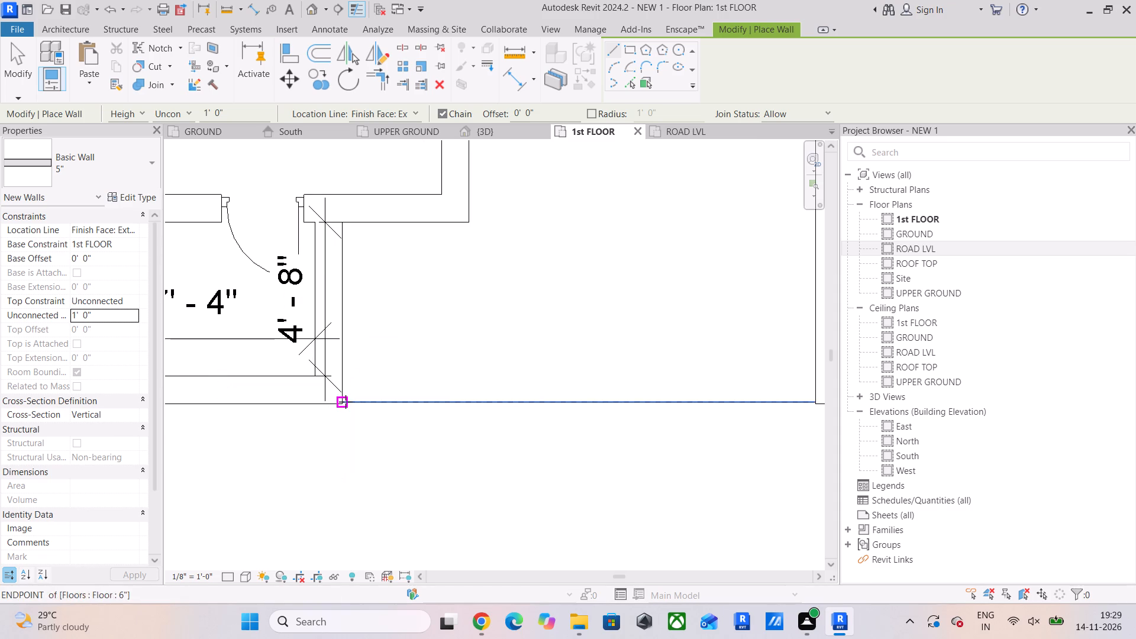
drag(346, 402, 361, 404)
key(space)
middle_drag(629, 409, 464, 412)
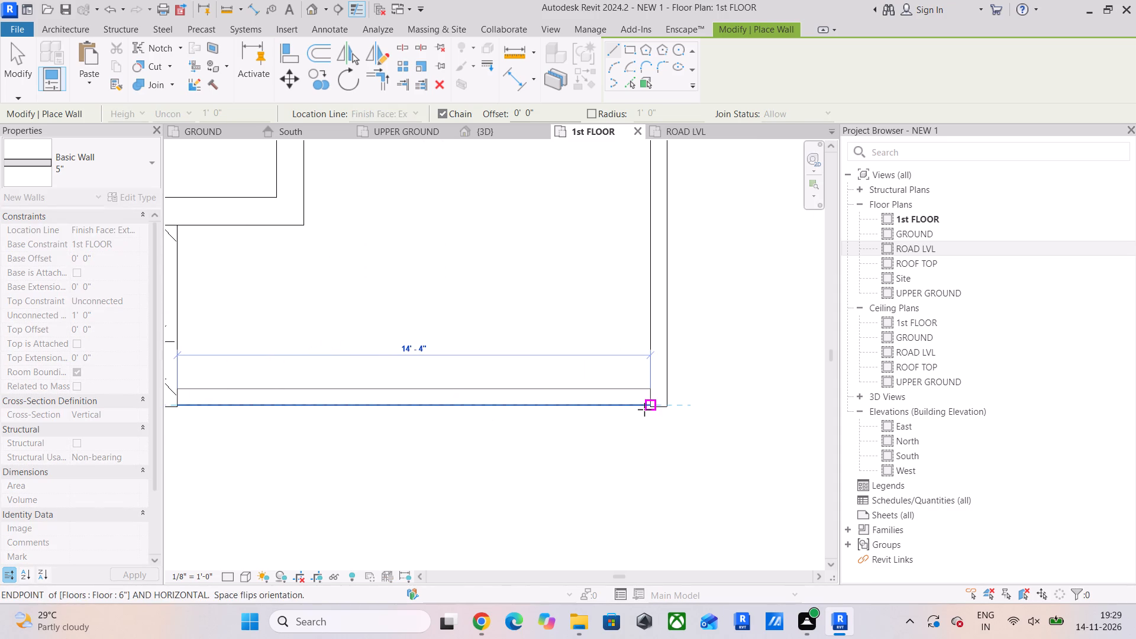
click(645, 410)
key(Escape)
Align the low terrace wall's outer face with the outer face of the small room's front wall.
middle_drag(625, 399, 588, 359)
scroll(621, 379, up, 5)
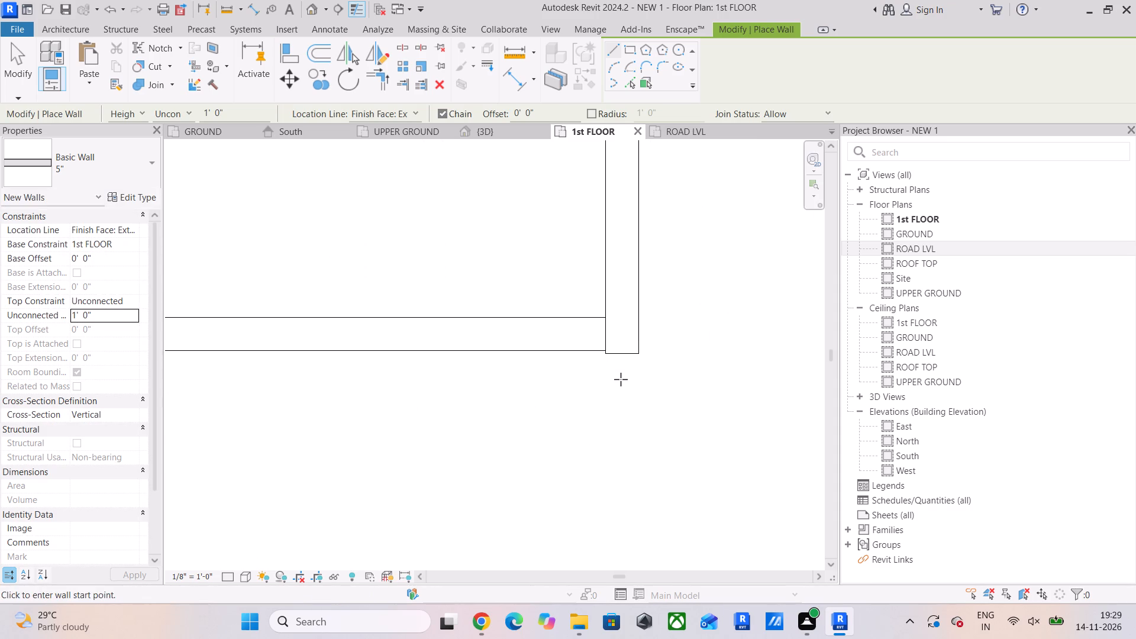
scroll(590, 330, down, 10)
middle_drag(522, 363, 555, 367)
scroll(332, 348, up, 8)
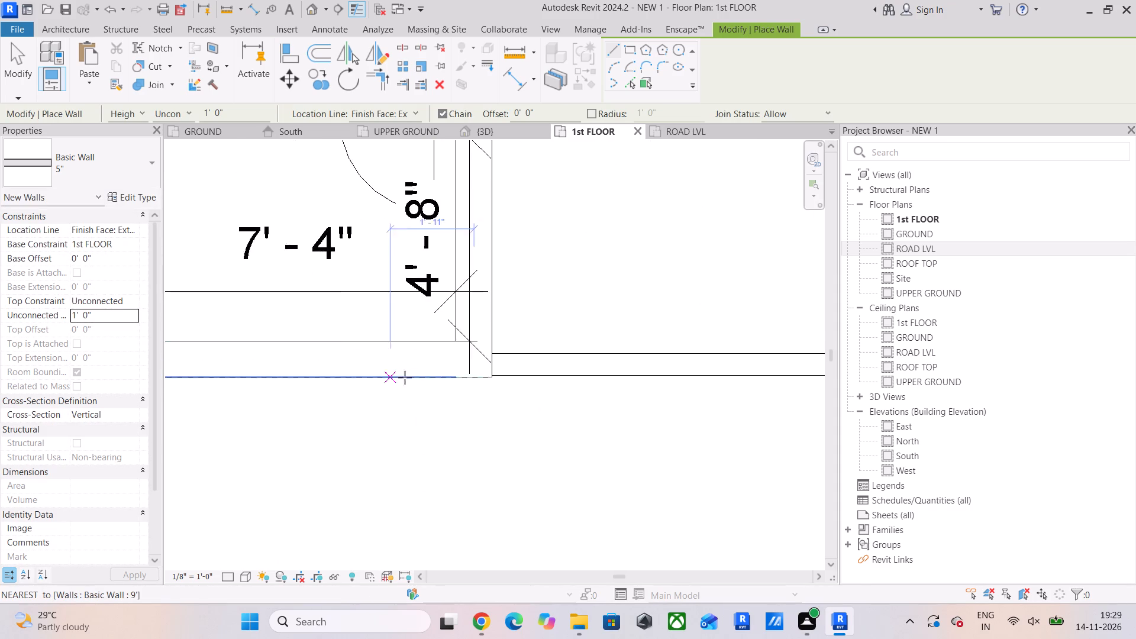
scroll(405, 377, up, 4)
key(Escape)
key(Escape)
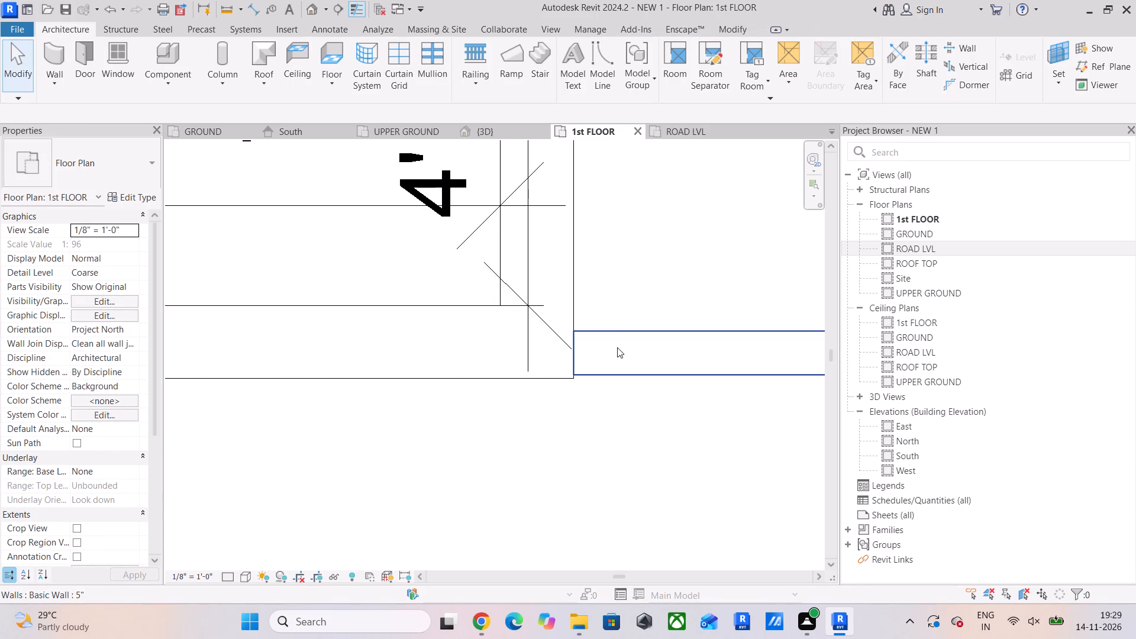
click(728, 31)
drag(290, 51, 289, 65)
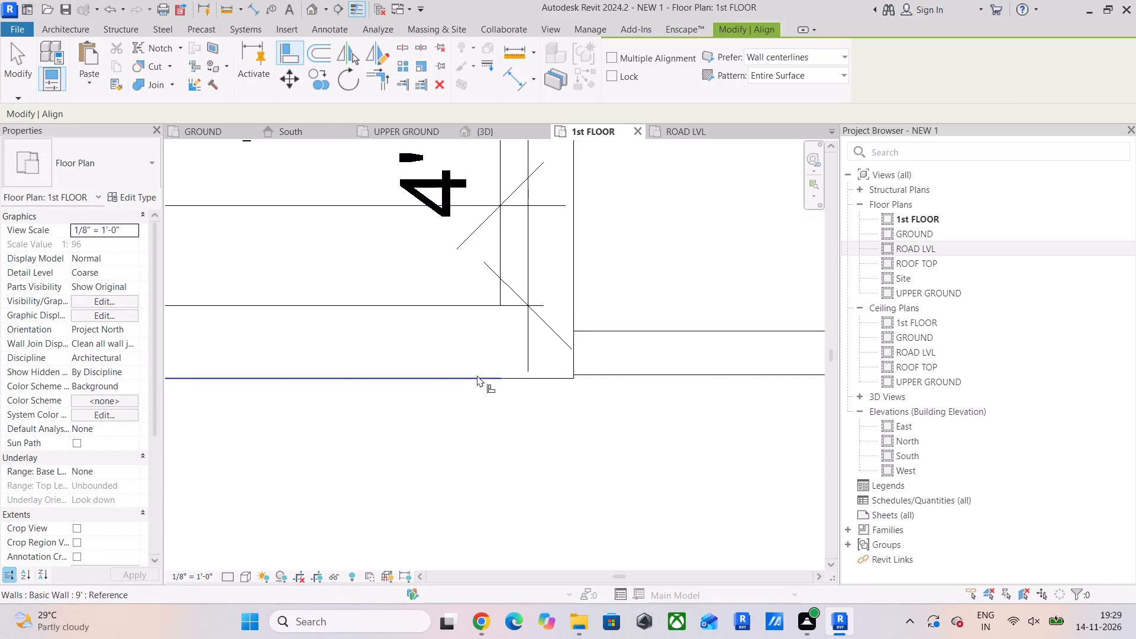
click(477, 375)
click(602, 373)
scroll(634, 421, down, 4)
middle_drag(637, 426, 457, 437)
scroll(463, 438, down, 5)
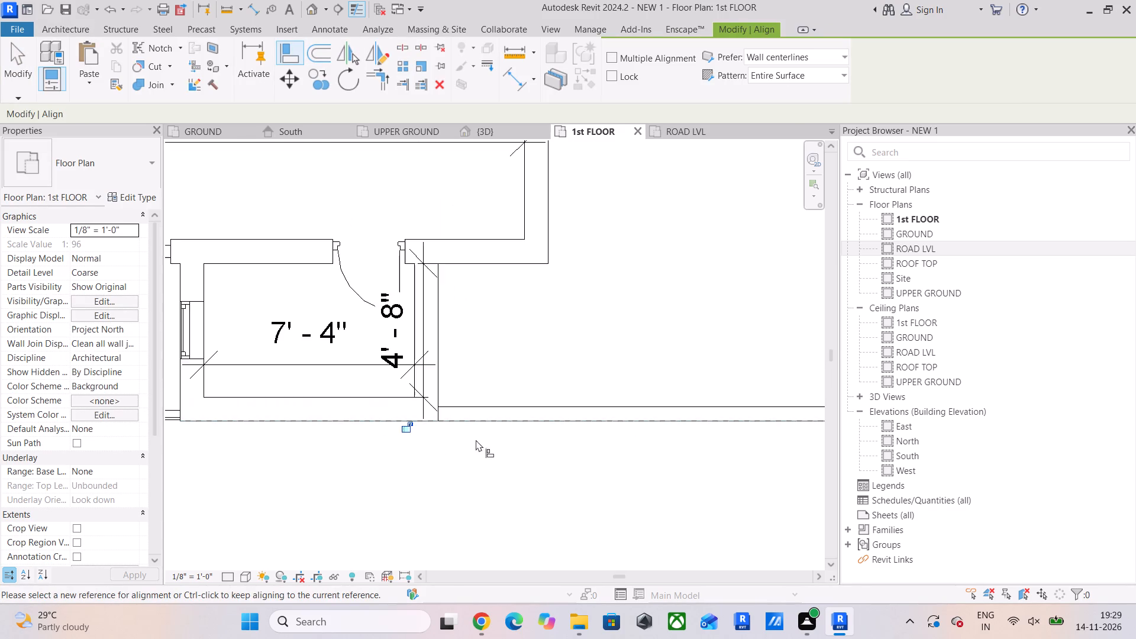
key(Escape)
Create a Glass Panel - Bottom Fill railing about 14' 4" long along the centre of the low terrace wall.
scroll(552, 438, down, 3)
middle_drag(553, 438, 521, 455)
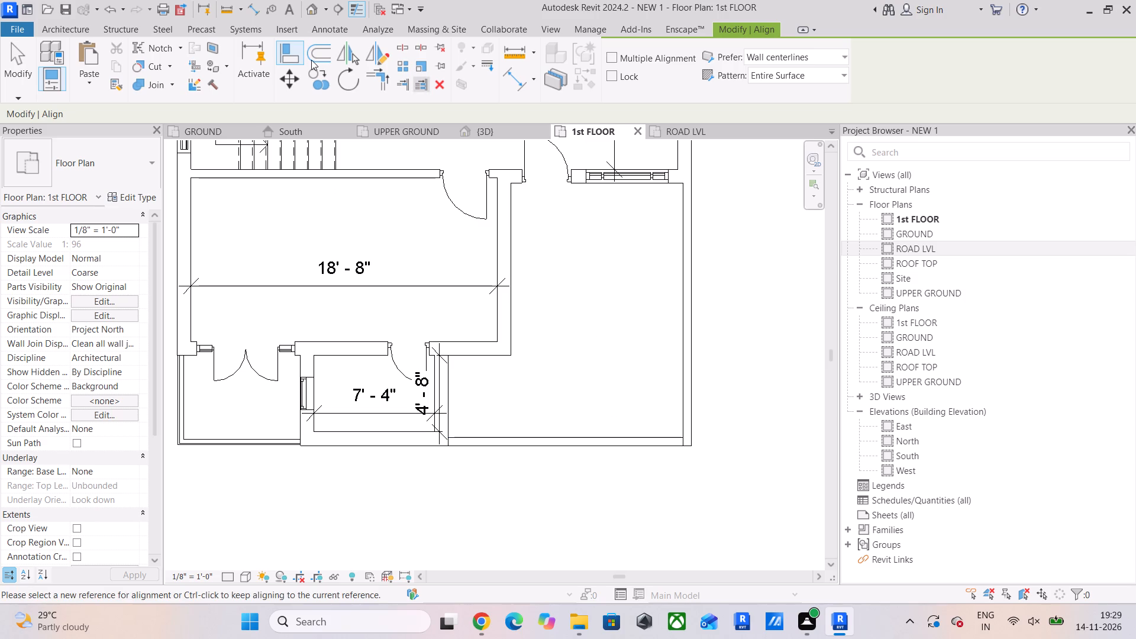
click(74, 29)
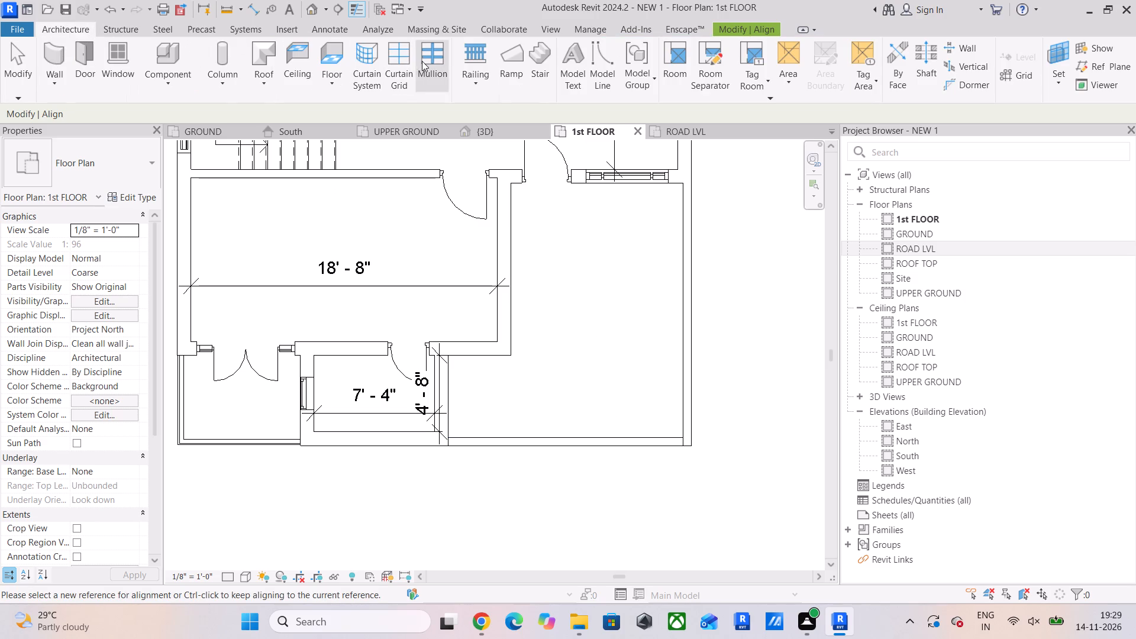
click(464, 62)
scroll(476, 388, up, 1)
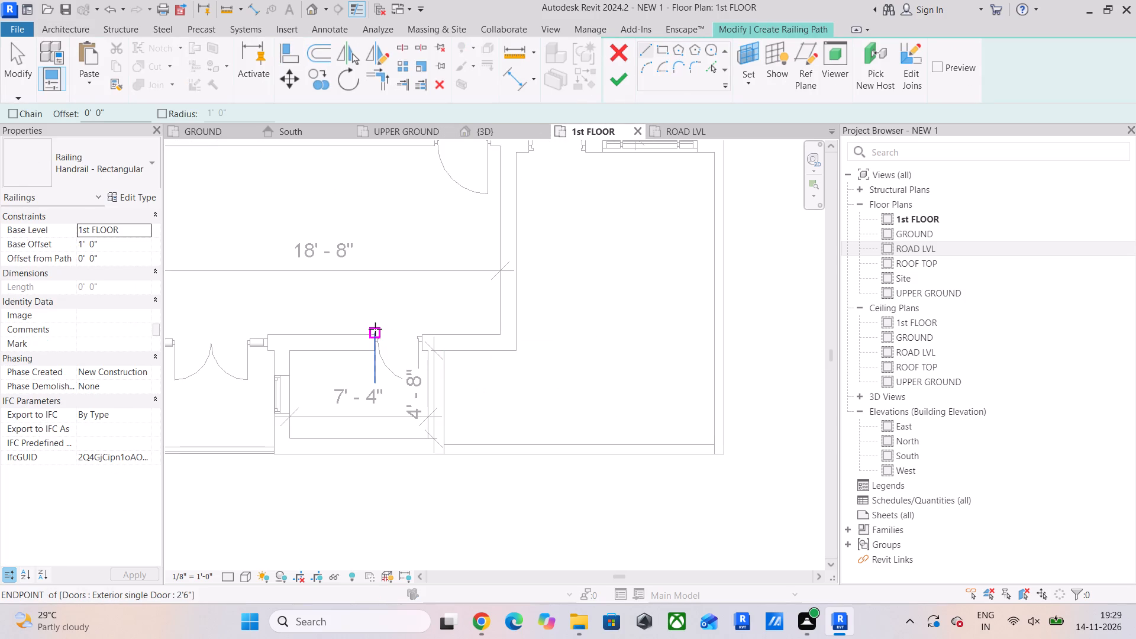
click(91, 174)
click(109, 237)
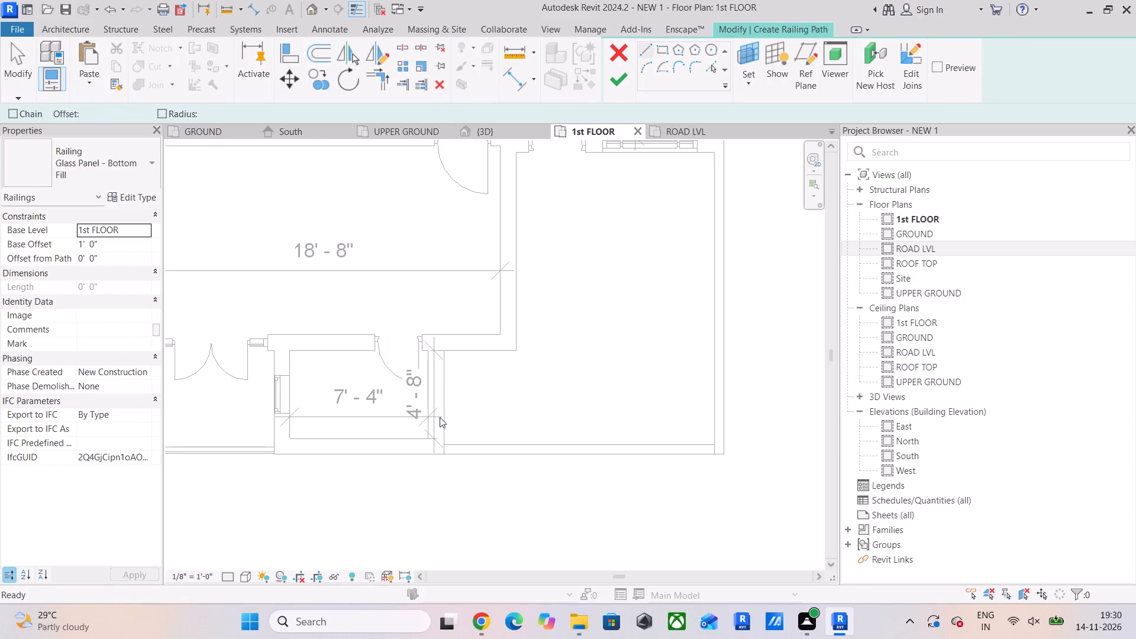
scroll(470, 428, up, 6)
drag(416, 474, 424, 474)
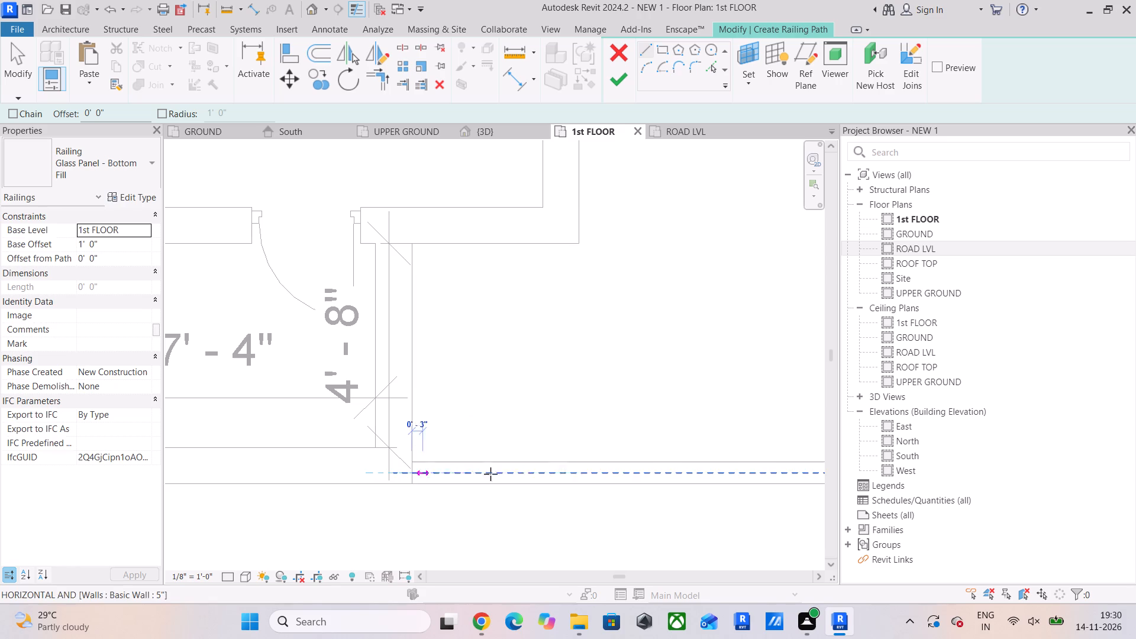
middle_drag(571, 475, 288, 430)
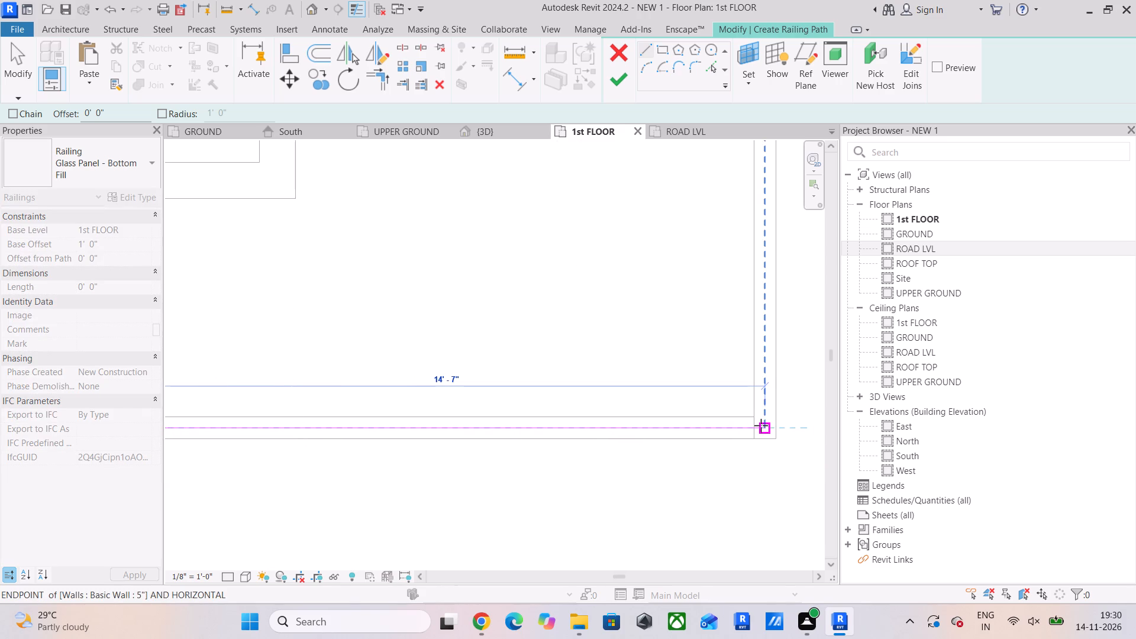
scroll(757, 426, up, 5)
click(757, 426)
scroll(719, 338, down, 11)
key(Escape)
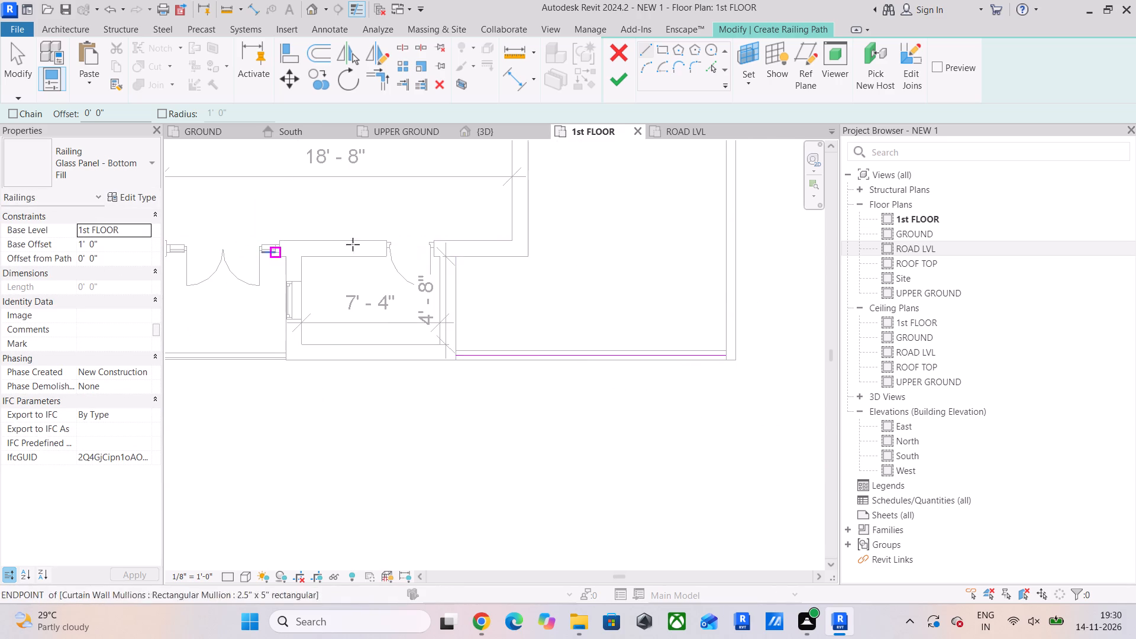
click(622, 85)
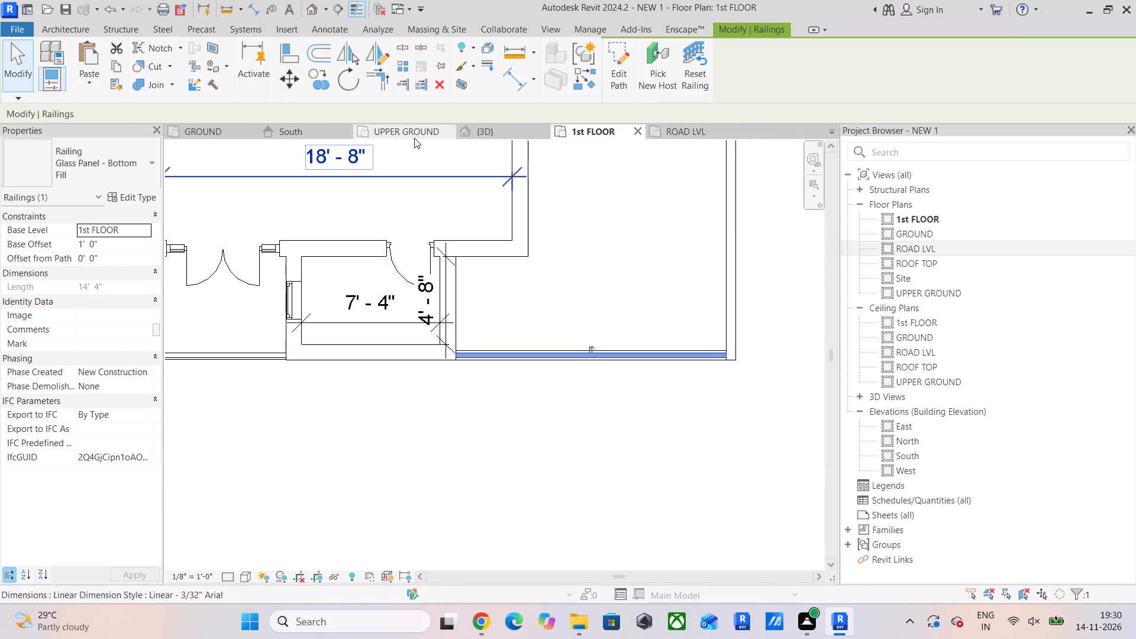
Examine the terrace's glass railing and the front balconies in the 3D view from both sides.
click(482, 135)
scroll(578, 350, down, 3)
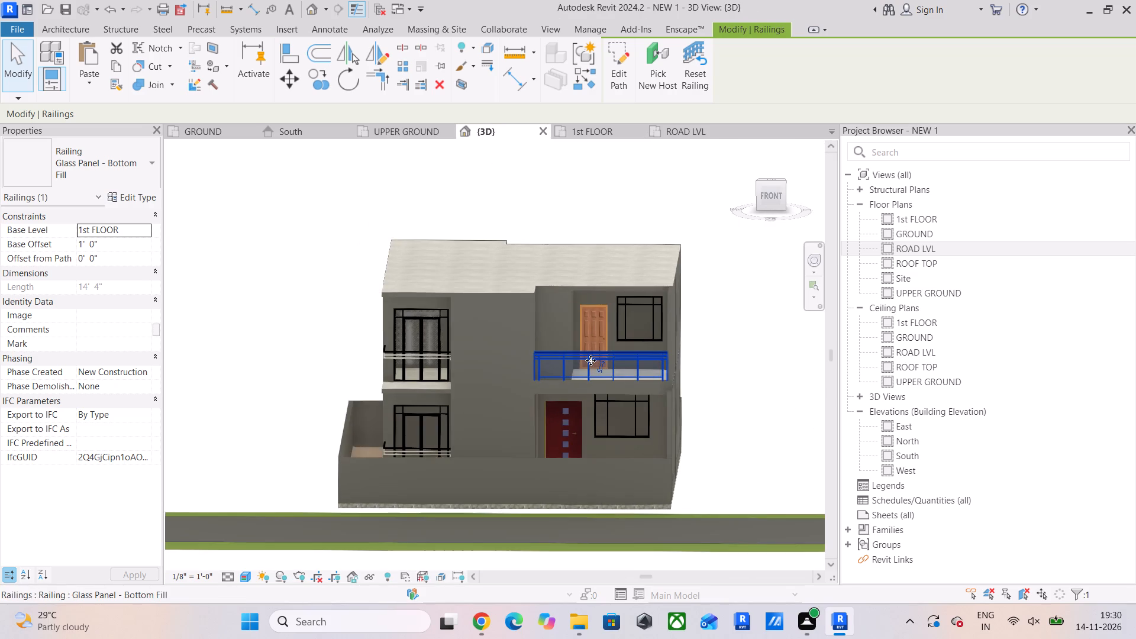
shift+middle_drag(590, 361, 472, 379)
click(339, 254)
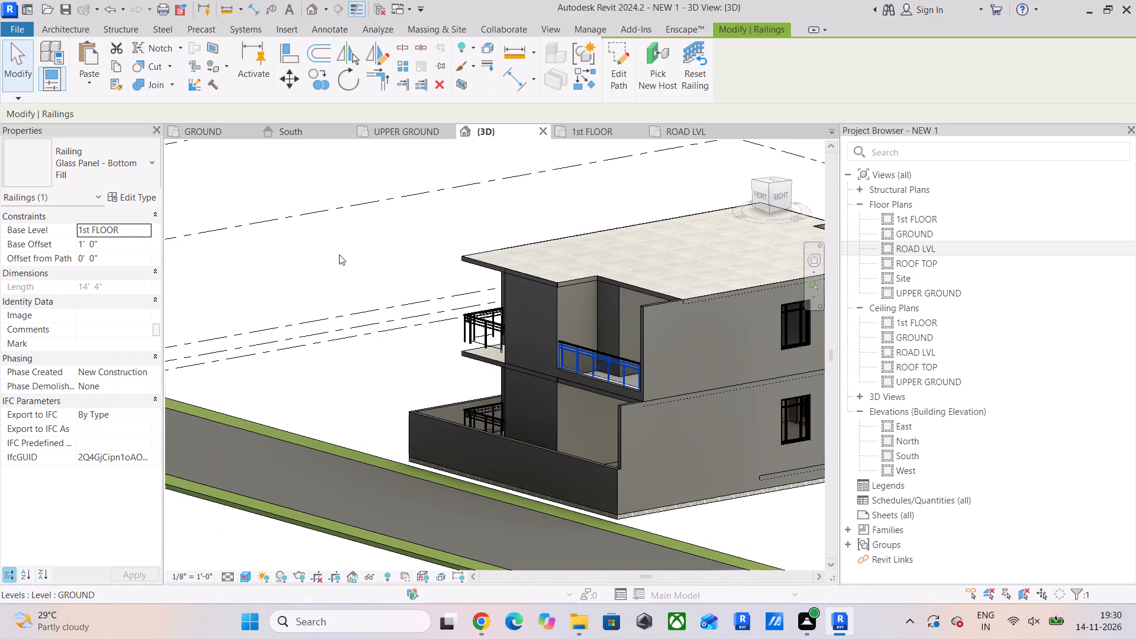
scroll(481, 394, up, 4)
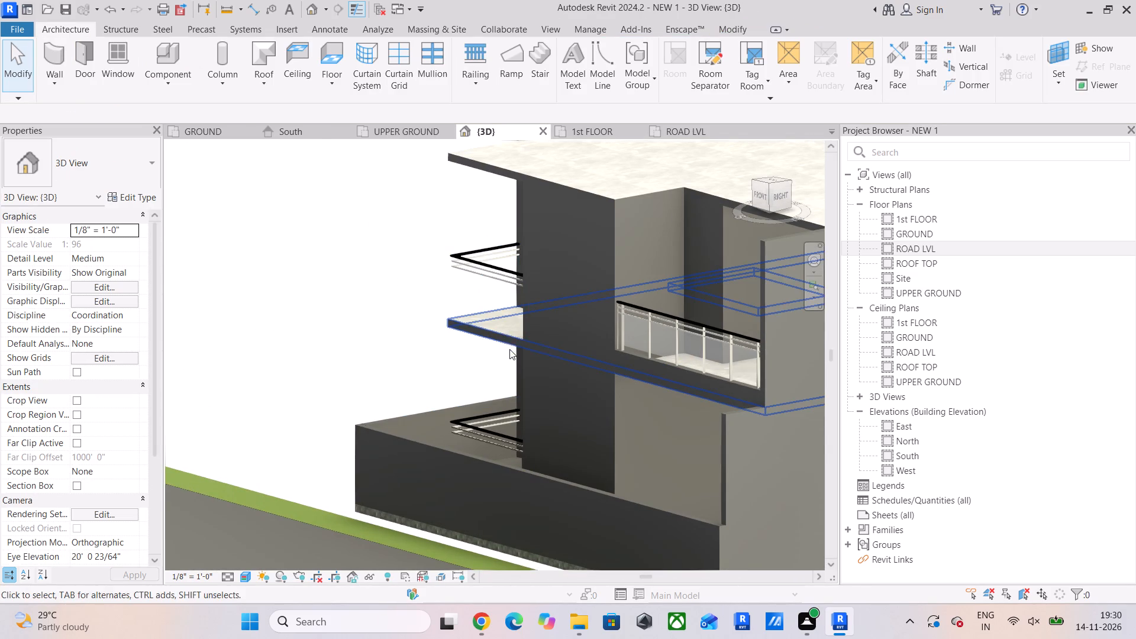
shift+middle_drag(539, 369, 725, 362)
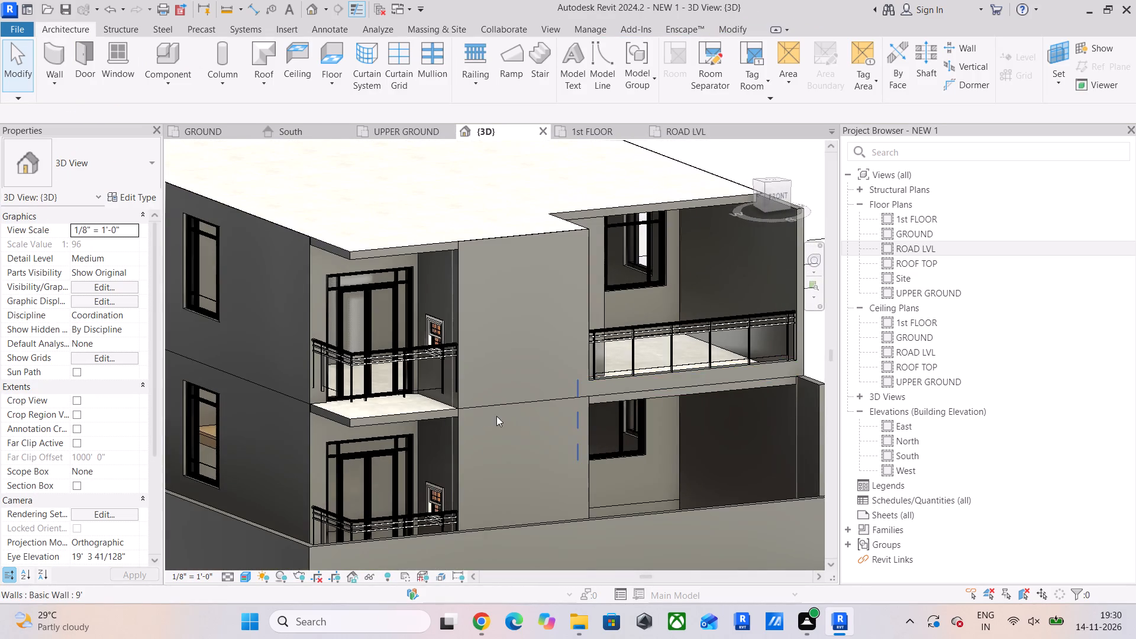
In the 1st FLOOR plan, draw a 5" wall with 1' unconnected height along the front balcony's outer side edge, starting at the house corner.
click(672, 377)
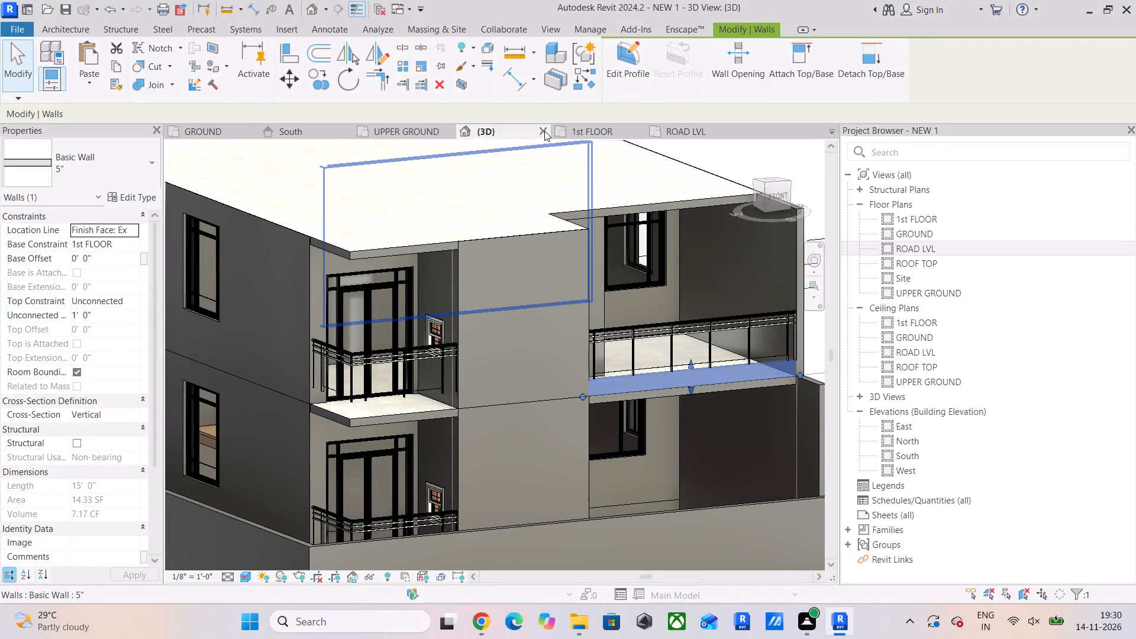
click(597, 129)
scroll(417, 334, down, 3)
middle_drag(425, 340, 547, 349)
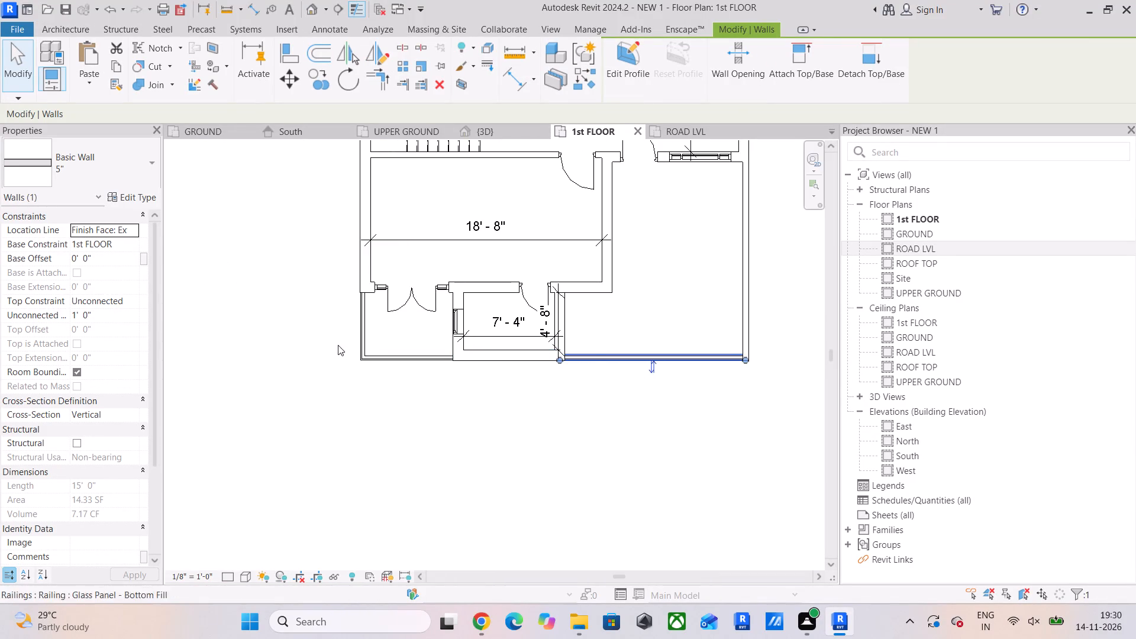
scroll(338, 345, up, 4)
click(582, 73)
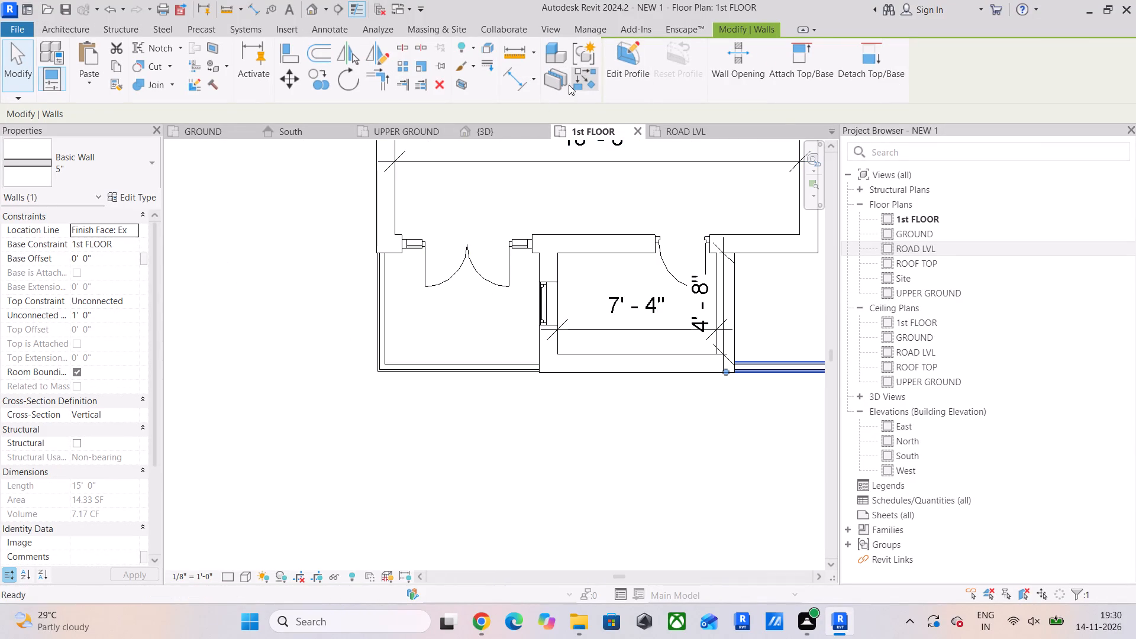
scroll(375, 247, up, 4)
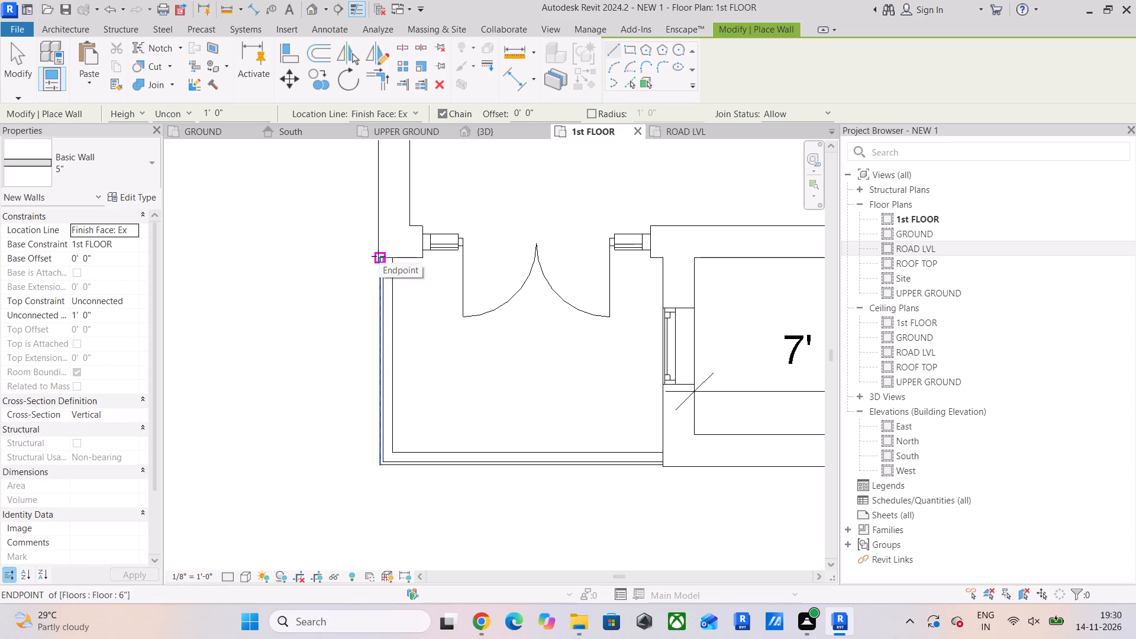
scroll(364, 254, up, 5)
drag(391, 258, 393, 267)
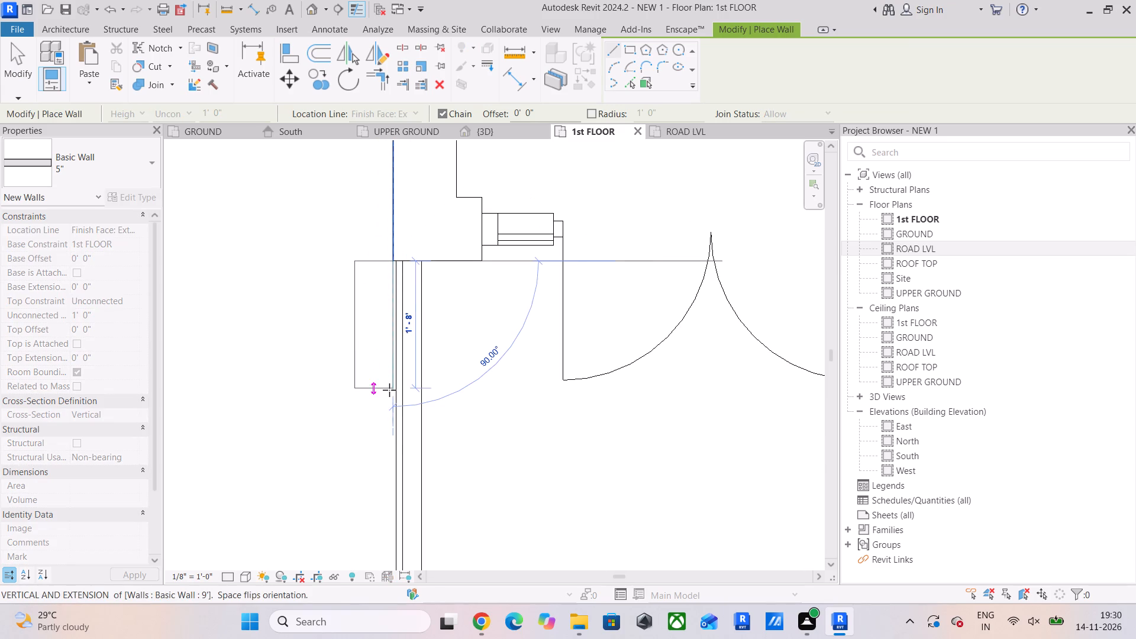
key(space)
scroll(389, 392, down, 5)
middle_drag(389, 394, 392, 280)
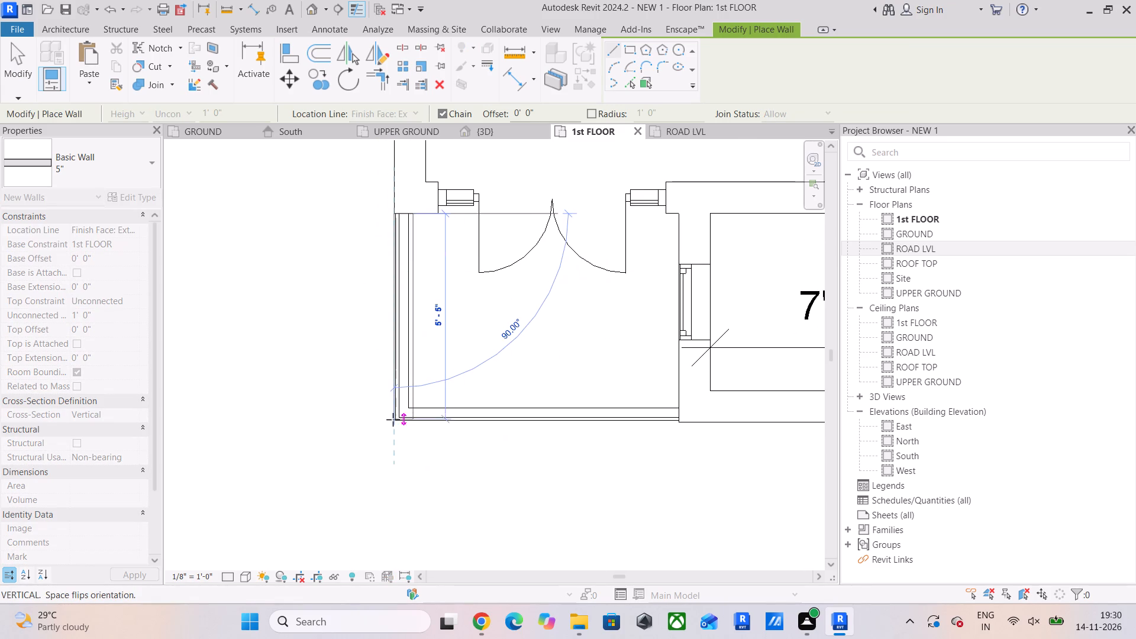
scroll(393, 423, up, 12)
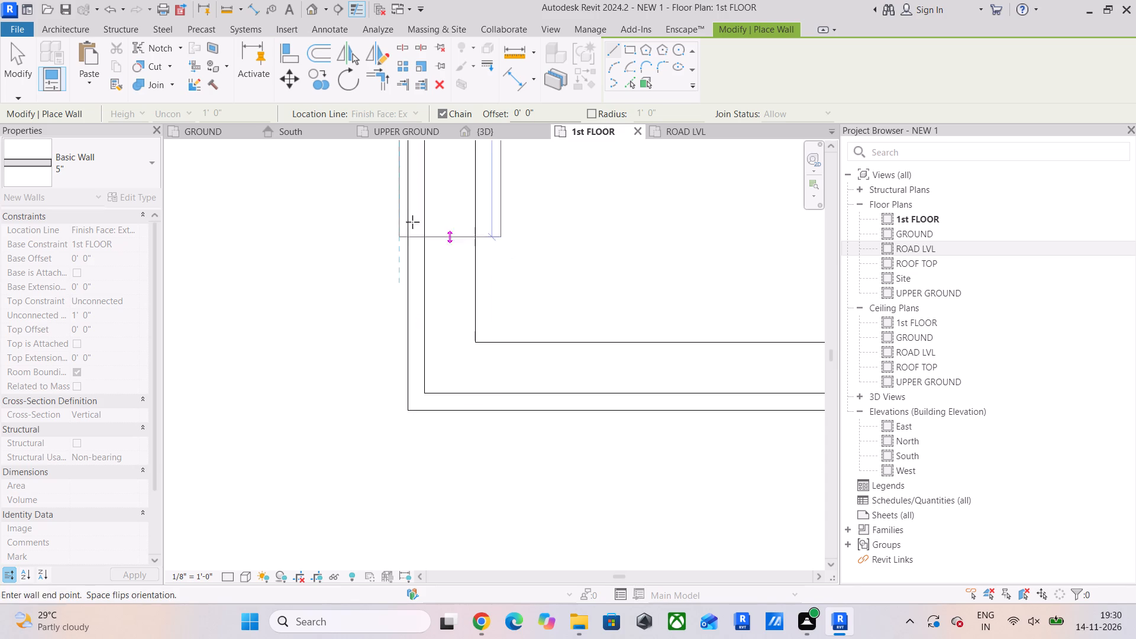
click(398, 215)
scroll(412, 295, down, 5)
middle_drag(480, 314, 382, 324)
key(Escape)
Draw a matching 5" low wall along the balcony's front edge, starting from the small room's outer corner.
middle_drag(549, 320, 269, 332)
scroll(452, 380, down, 5)
drag(617, 379, 608, 382)
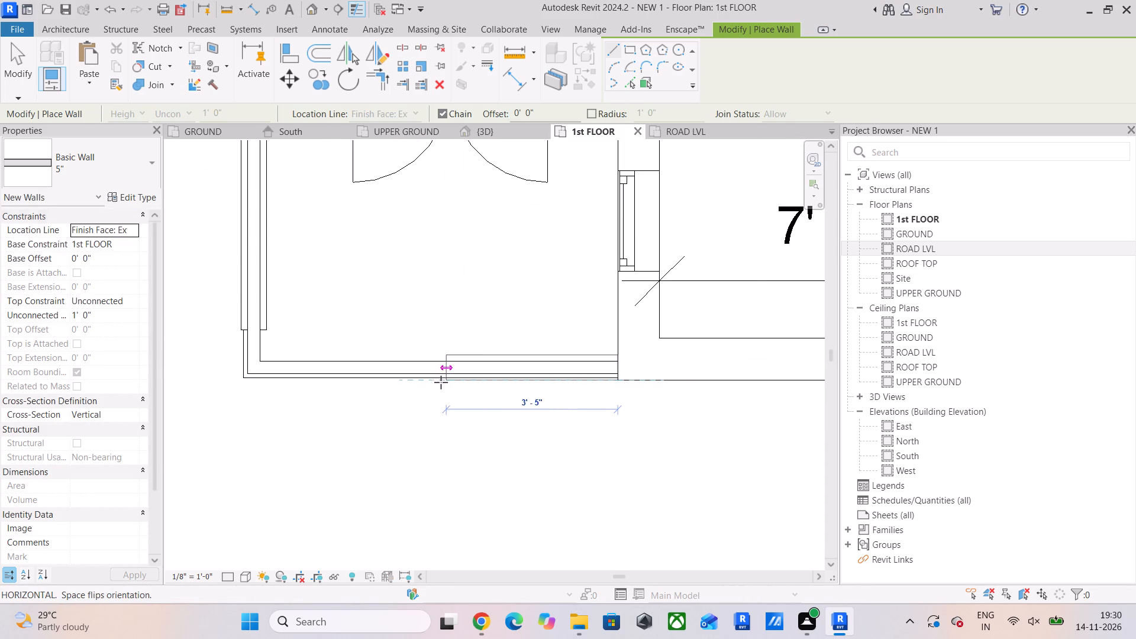
click(390, 380)
key(Escape)
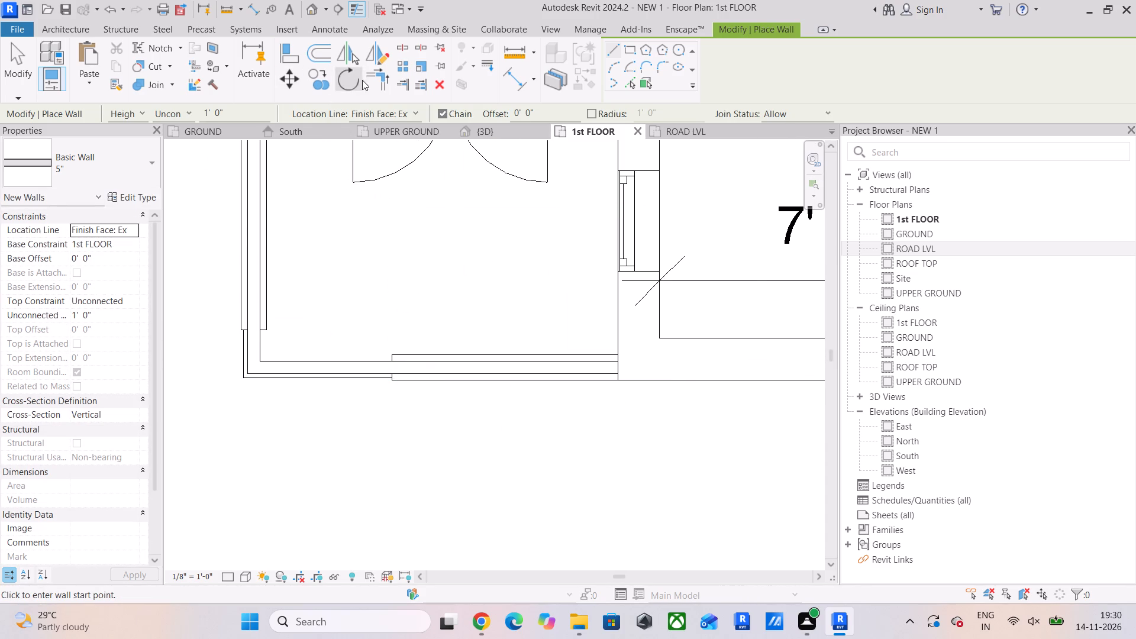
Trim the balcony's side and front low walls to meet in a corner.
click(379, 79)
click(272, 238)
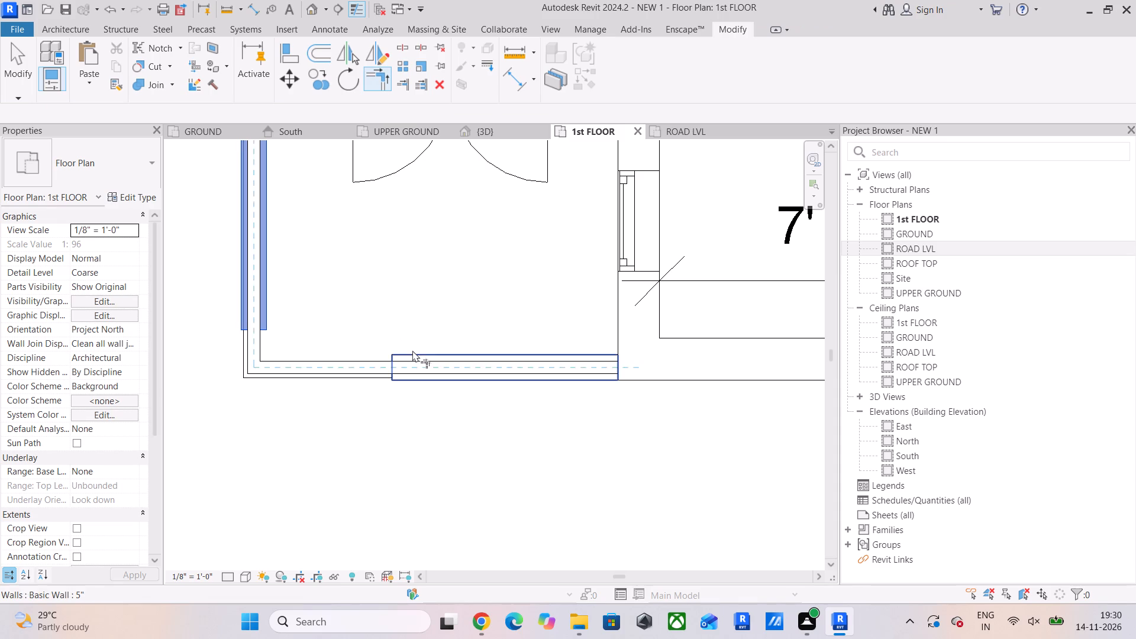
click(412, 350)
key(Escape)
scroll(368, 316, down, 5)
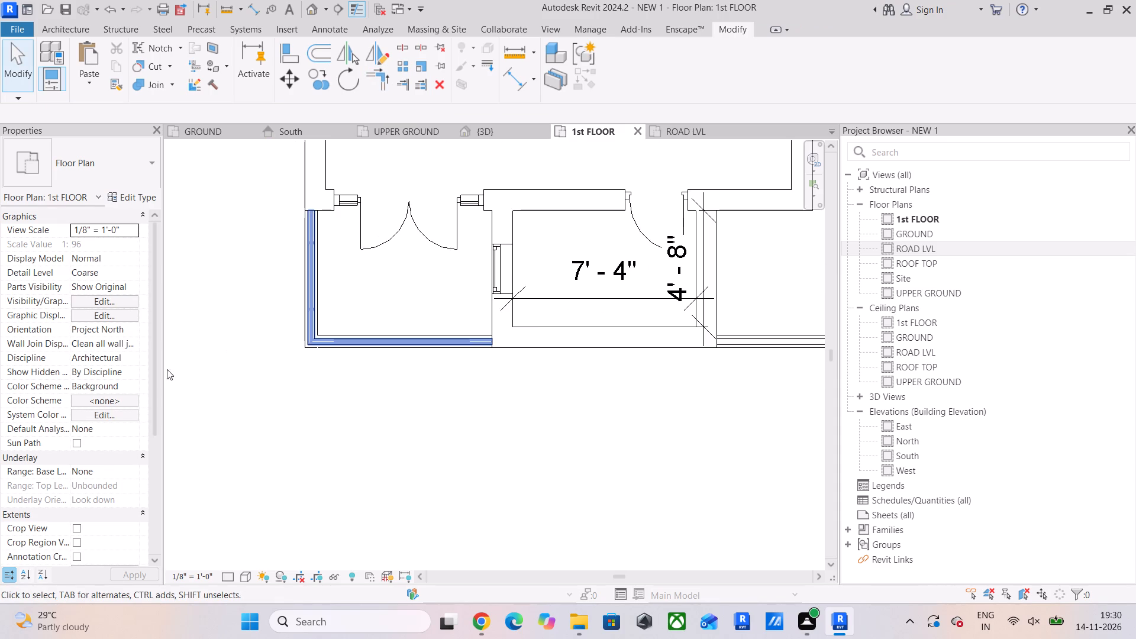
click(324, 302)
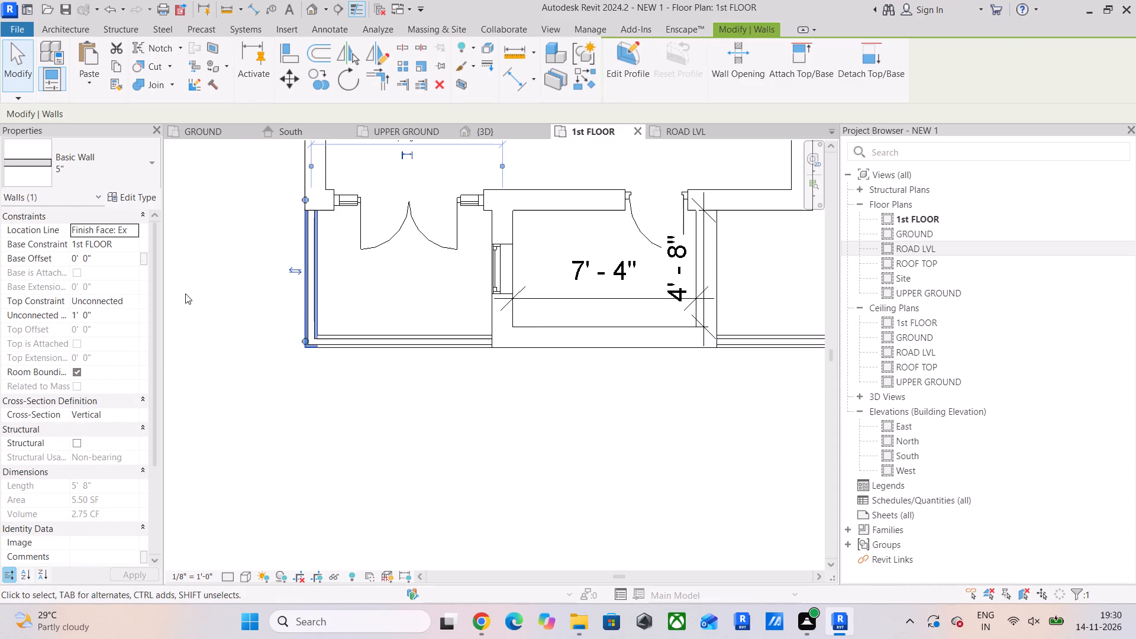
key(Escape)
Examine the balcony's new low walls and the terrace in the 3D view from both front corners.
click(498, 131)
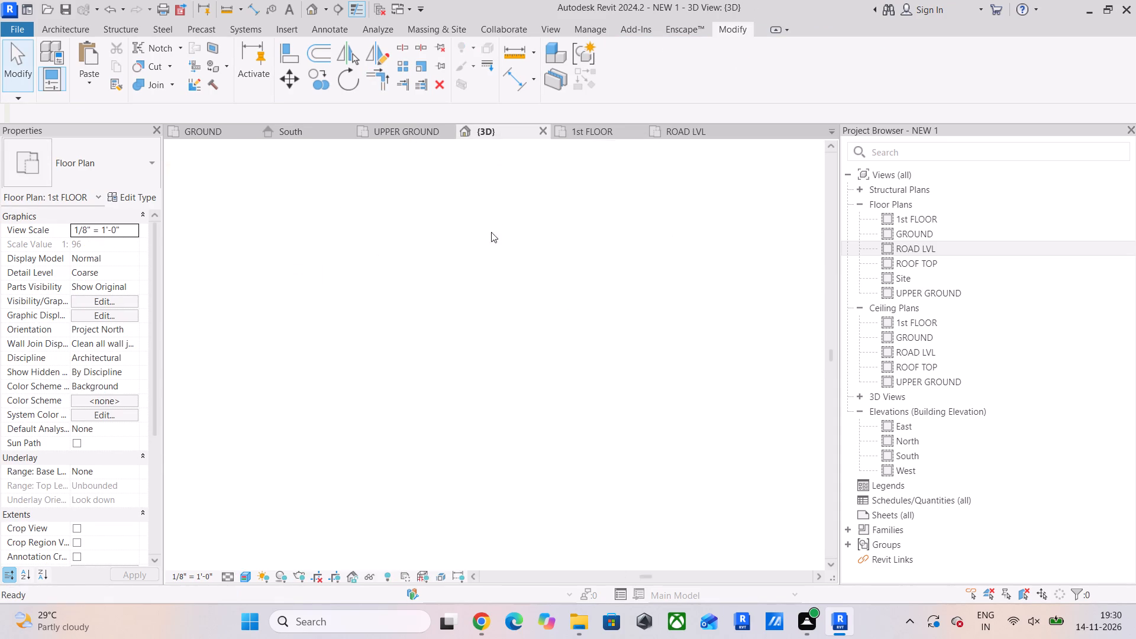
scroll(481, 325, down, 4)
shift+middle_drag(559, 389, 491, 398)
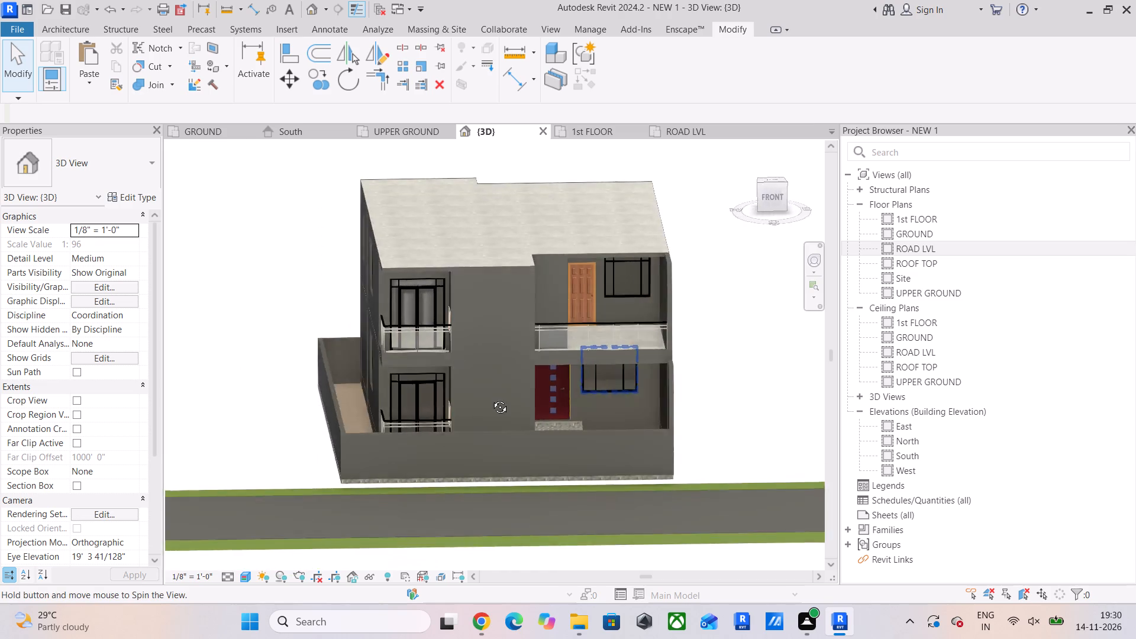
shift+middle_drag(491, 398, 377, 388)
middle_drag(415, 356, 346, 372)
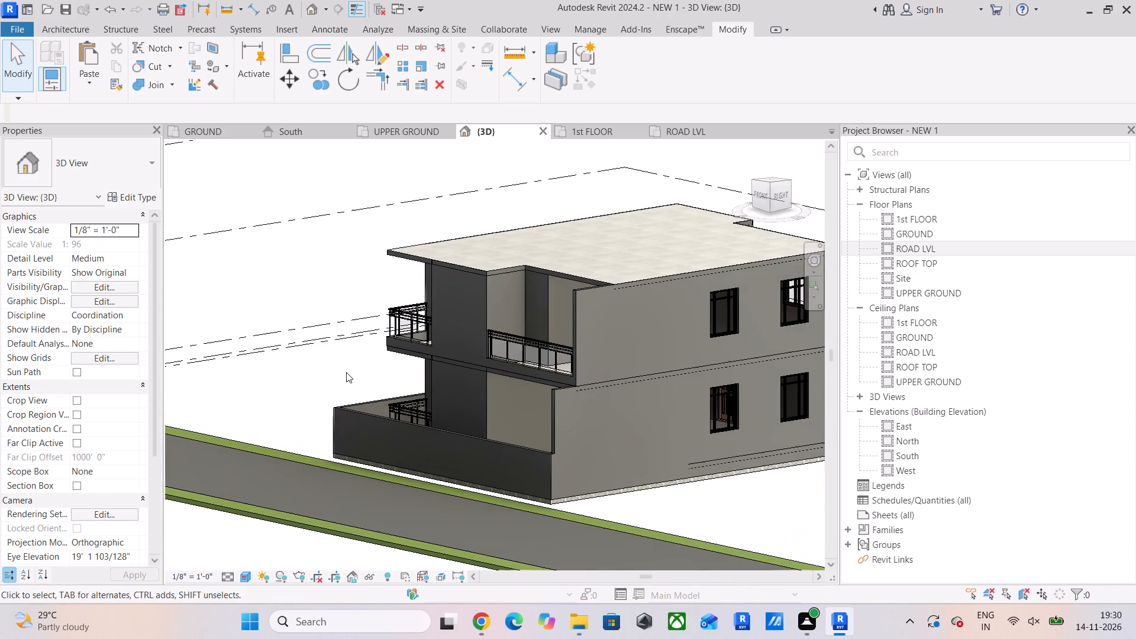
scroll(346, 372, down, 3)
scroll(373, 332, up, 6)
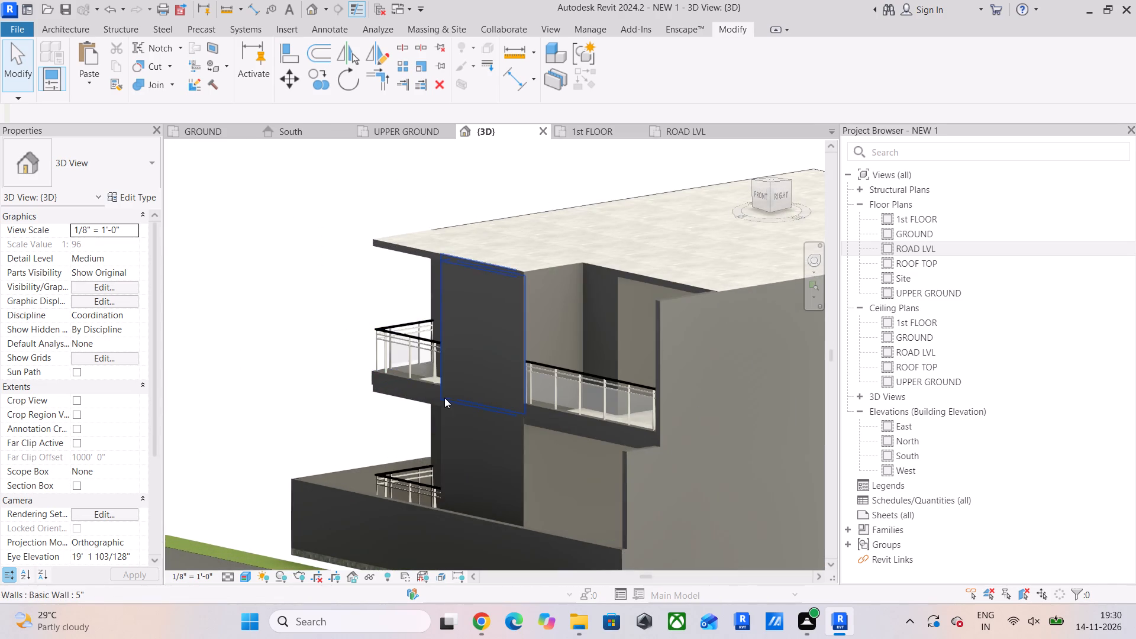
middle_drag(441, 388, 399, 319)
scroll(404, 337, down, 4)
shift+middle_drag(430, 360, 620, 356)
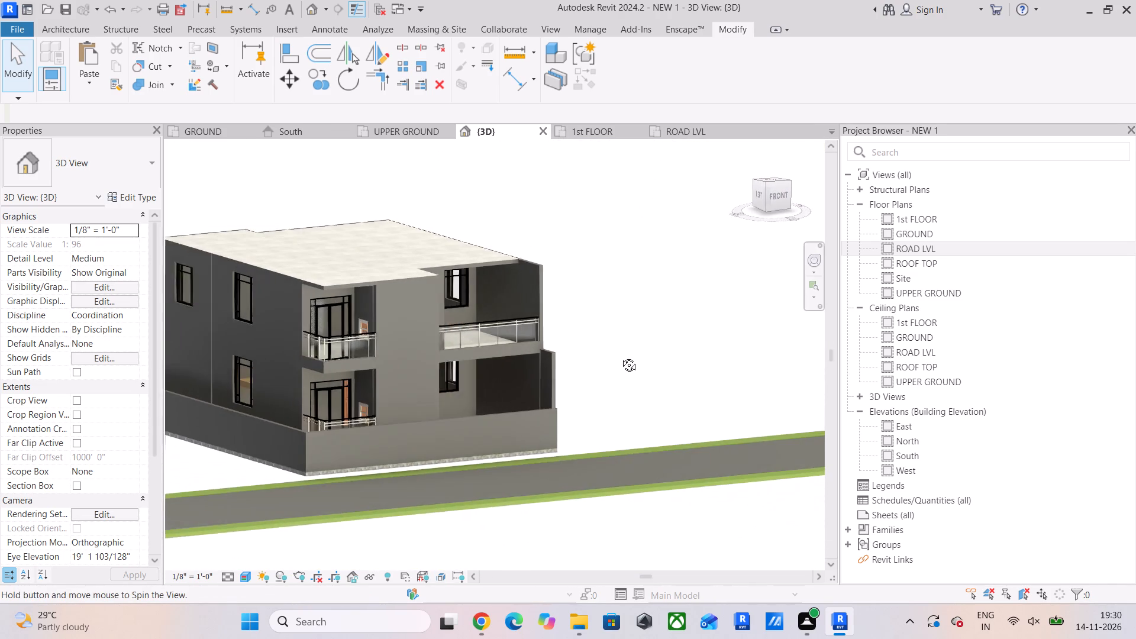
shift+middle_drag(620, 356, 632, 361)
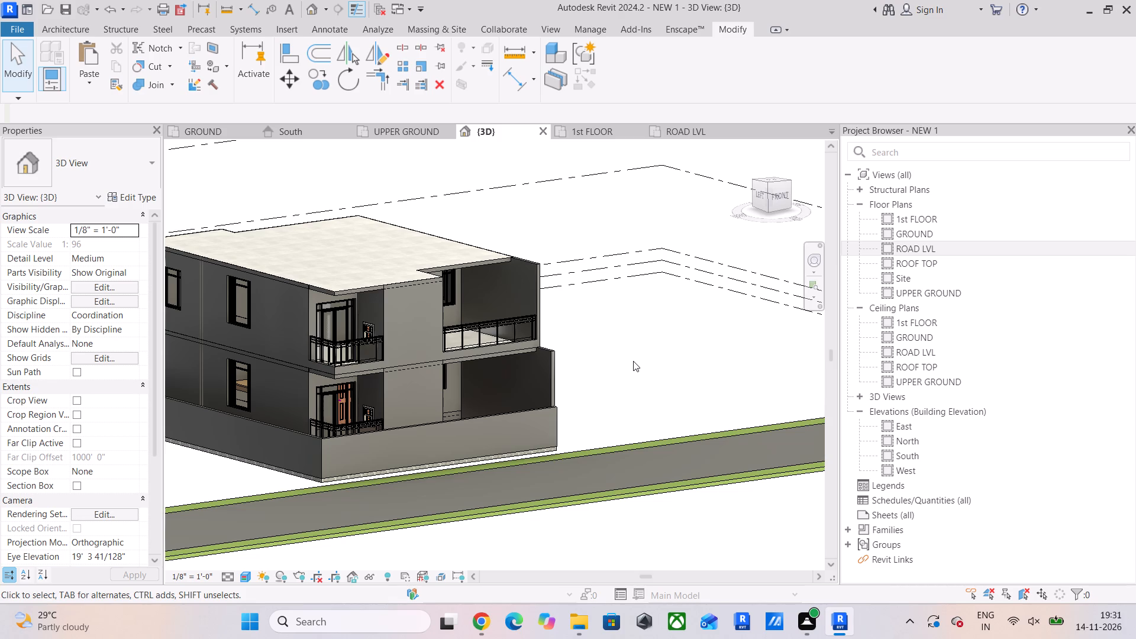
Set the short ground-floor side wall projecting in front of the terrace to an unconnected top with 5' height.
scroll(557, 354, up, 7)
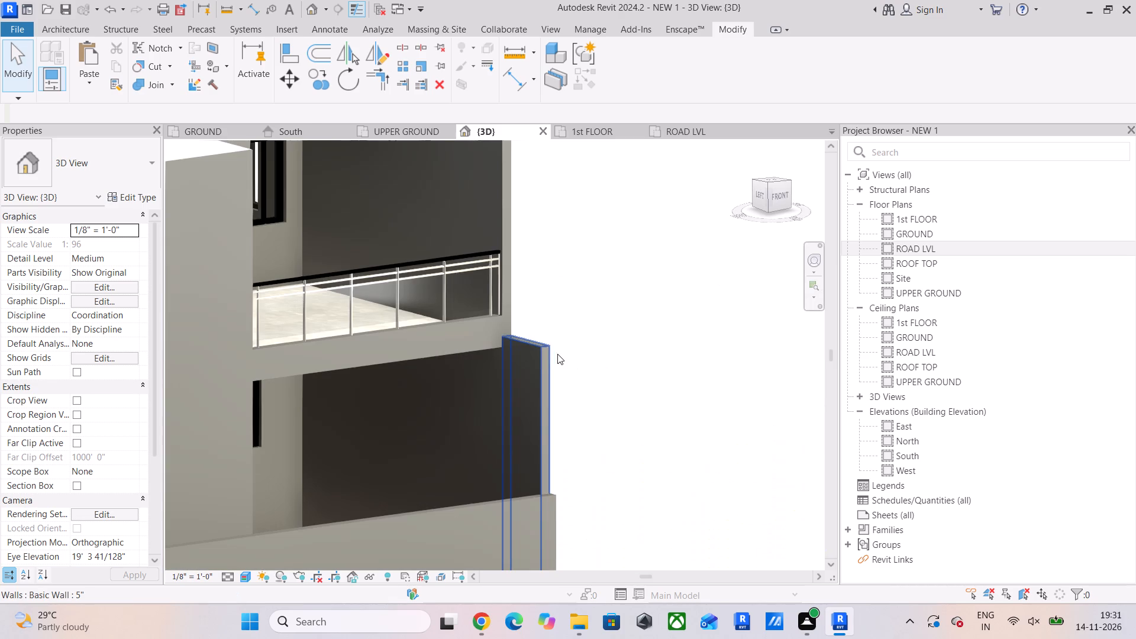
click(540, 341)
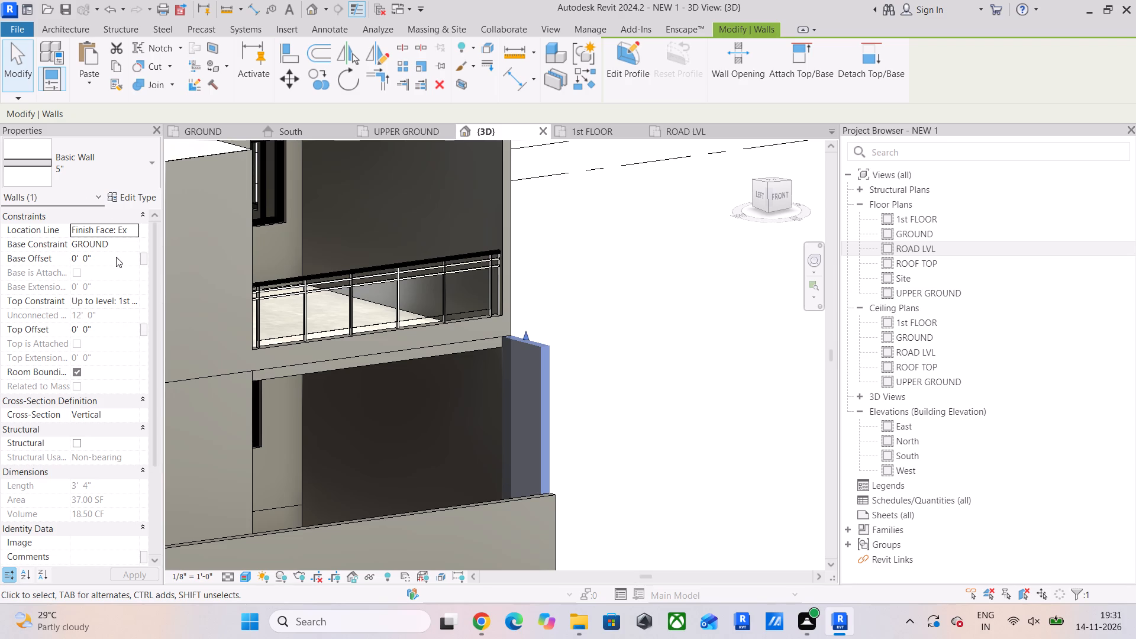
click(135, 295)
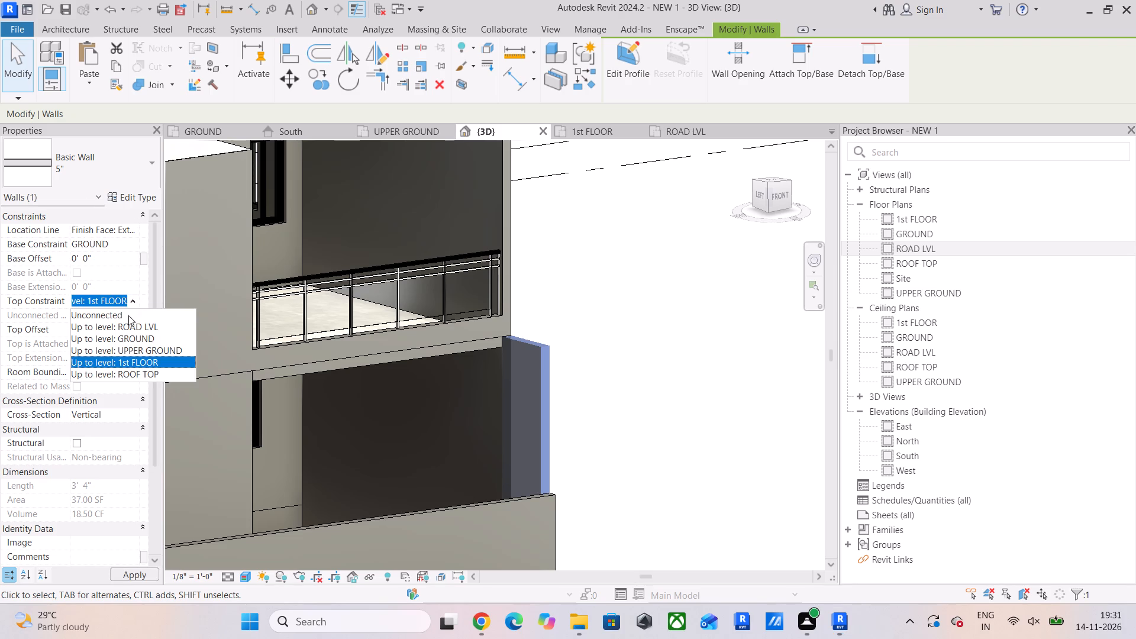
click(128, 315)
click(118, 315)
text(5')
key(Return)
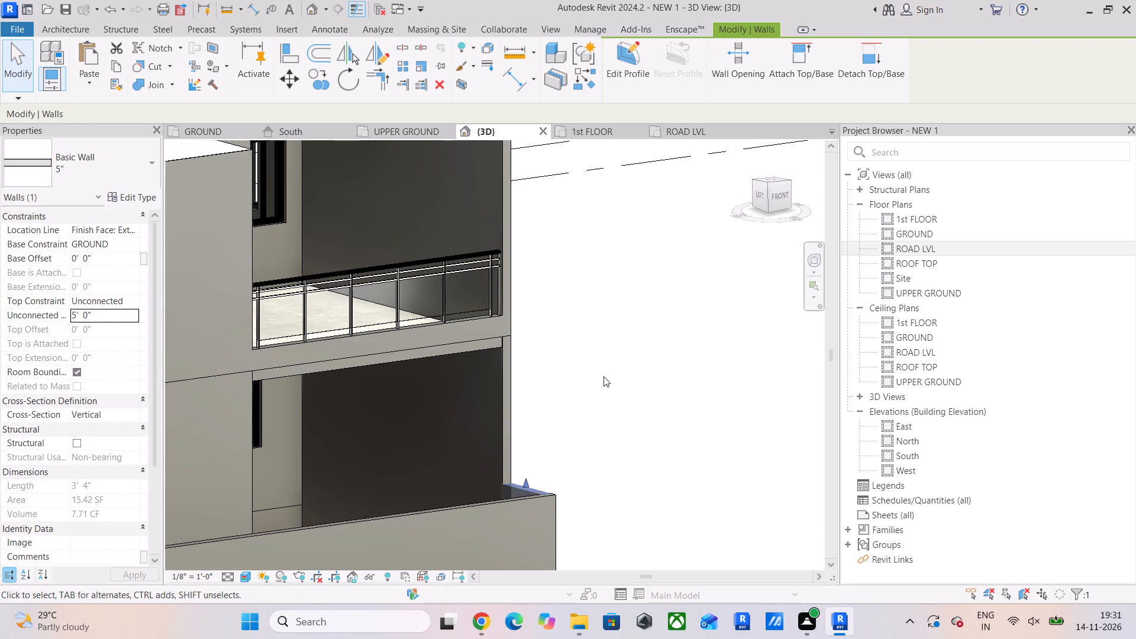
click(603, 376)
In the 1st FLOOR plan, shorten the terrace's outer side wall from its front end to about 10' 6" long.
scroll(595, 386, down, 4)
middle_drag(589, 392, 563, 400)
click(515, 295)
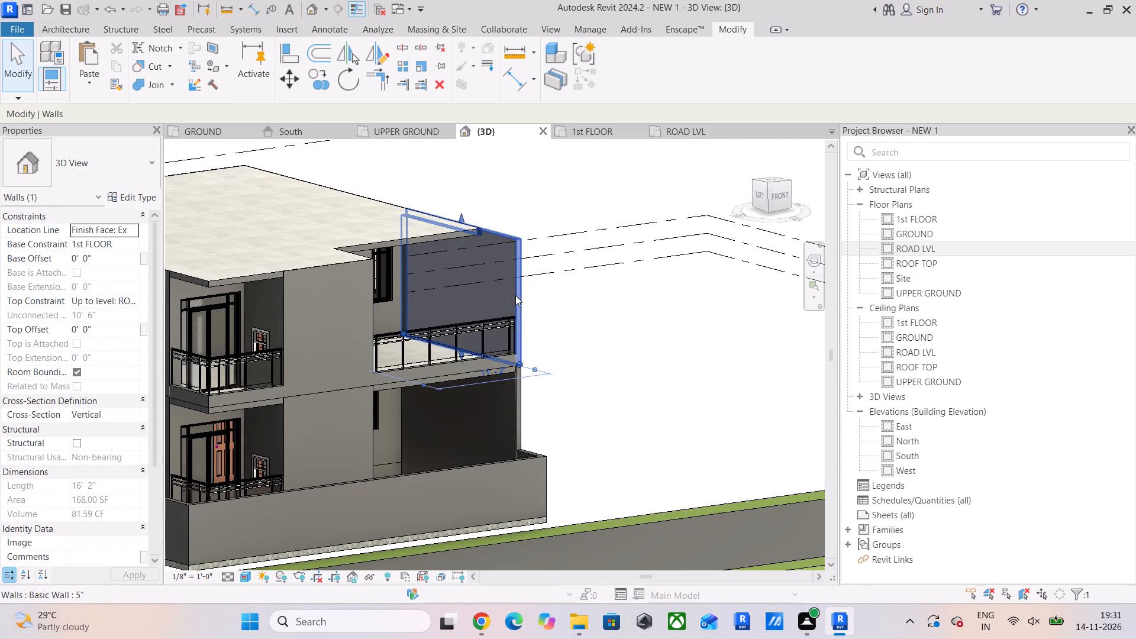
click(589, 131)
scroll(528, 333, down, 5)
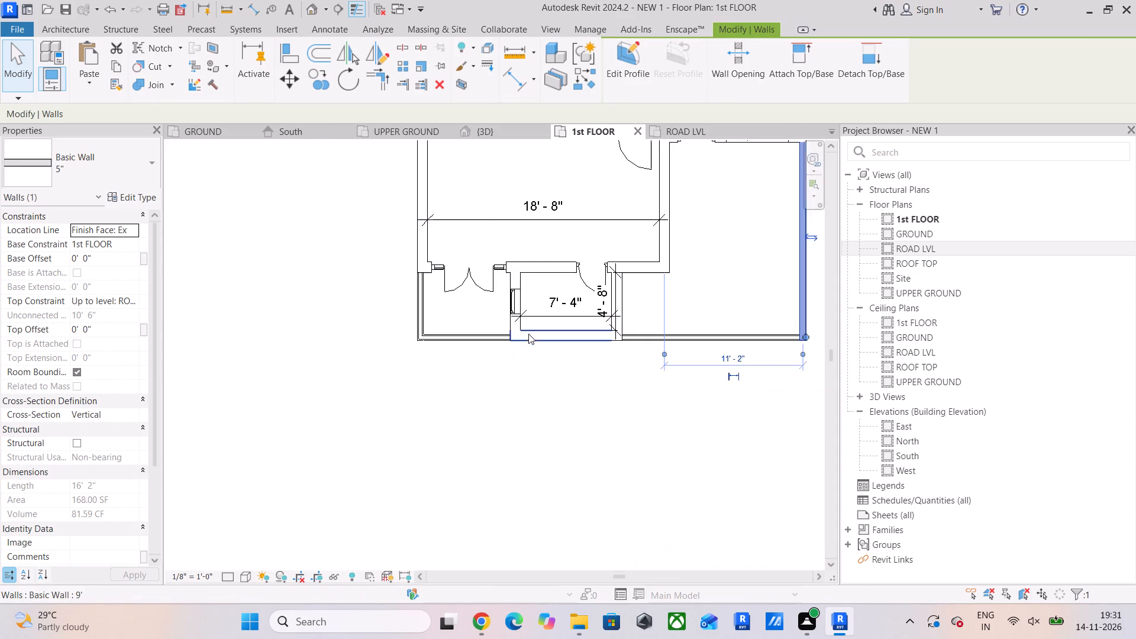
middle_drag(528, 334, 332, 425)
drag(612, 426, 612, 364)
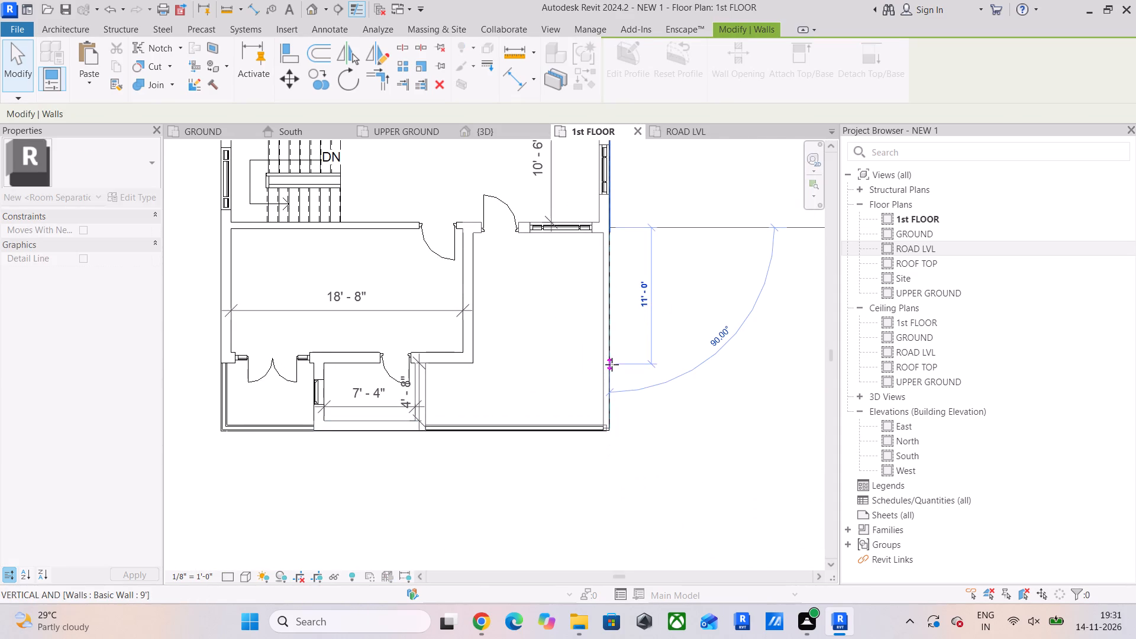
drag(612, 364, 612, 359)
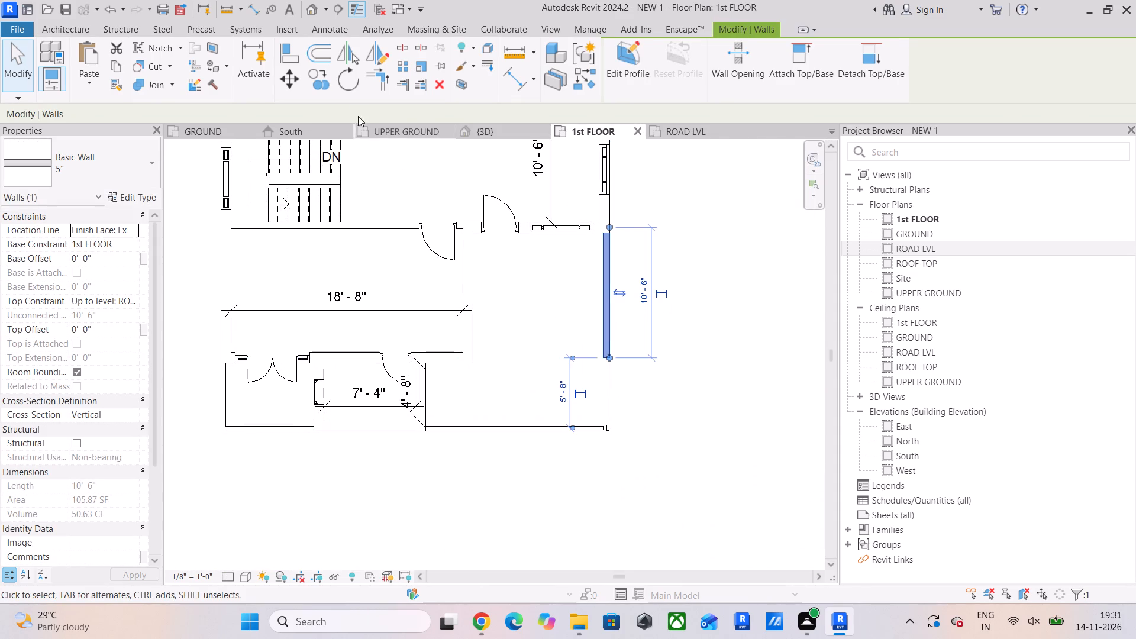
Align the shortened side wall's end with the front face of the 18' 8" room's front wall.
click(283, 52)
scroll(450, 327, up, 4)
click(466, 388)
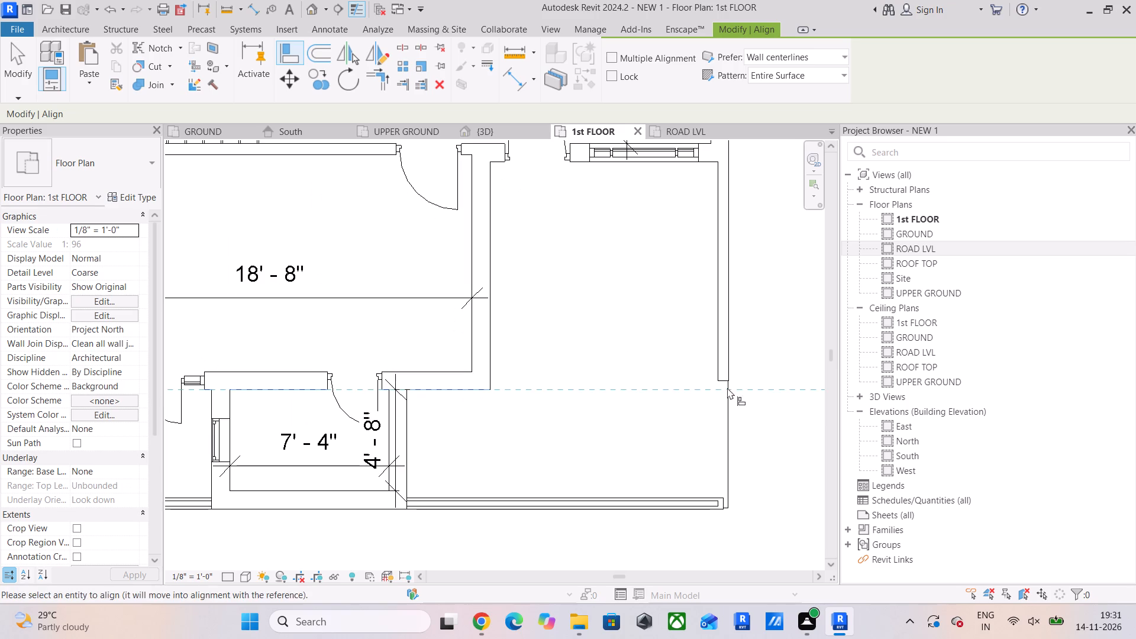
click(724, 379)
scroll(644, 435, down, 5)
key(Escape)
key(Escape)
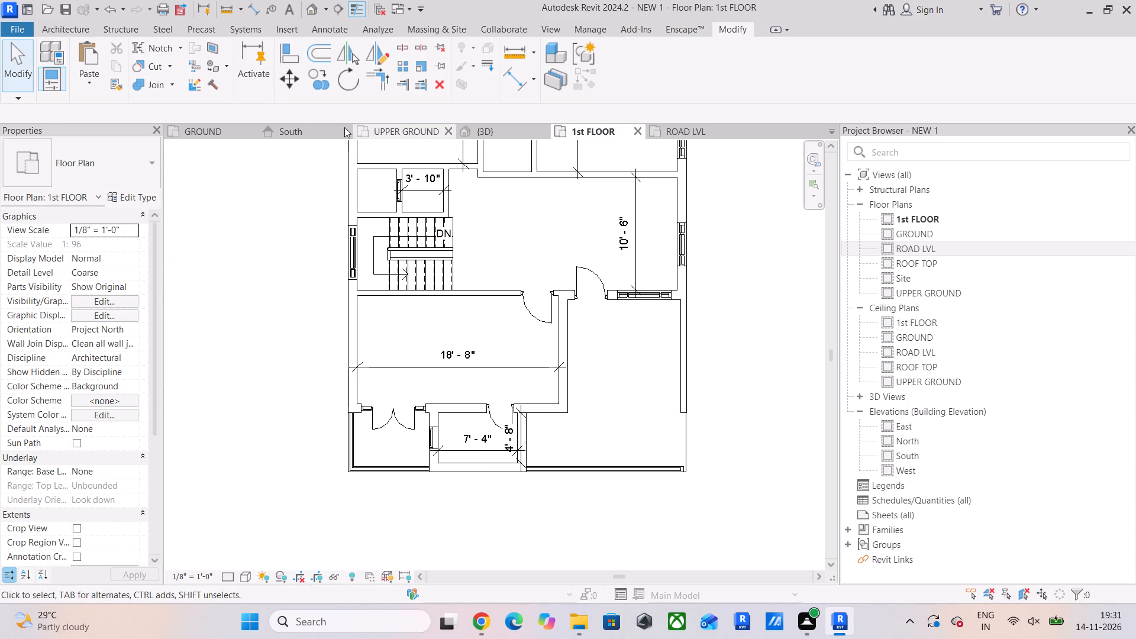
Examine the shortened side wall and the open side of the terrace in the 3D view.
click(490, 134)
scroll(552, 348, down, 1)
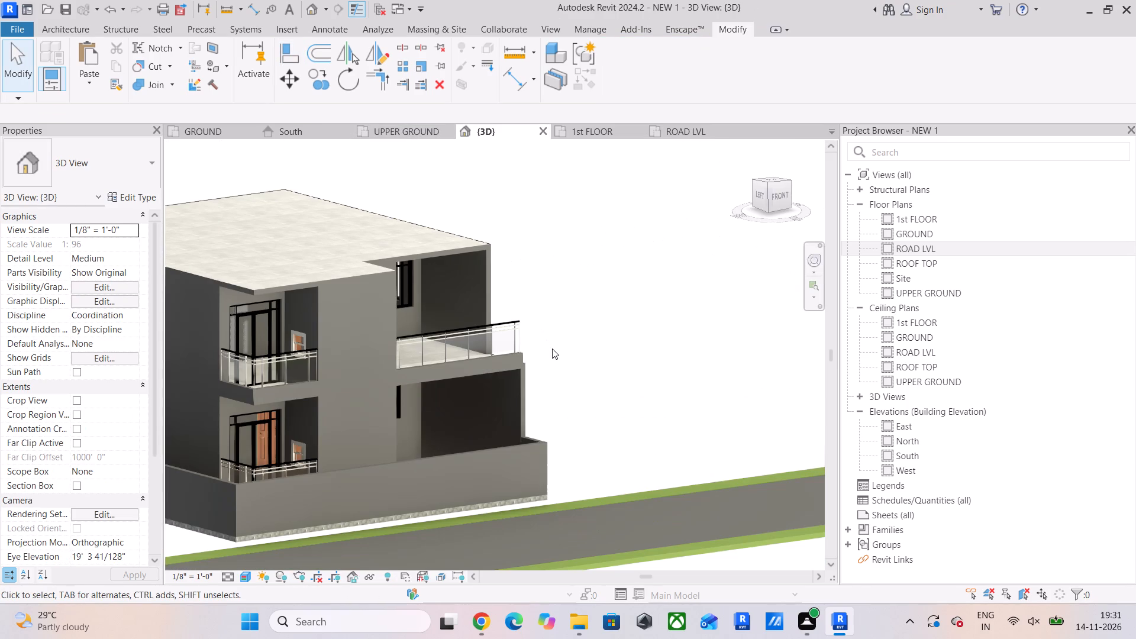
shift+middle_drag(589, 338, 381, 346)
scroll(556, 376, up, 4)
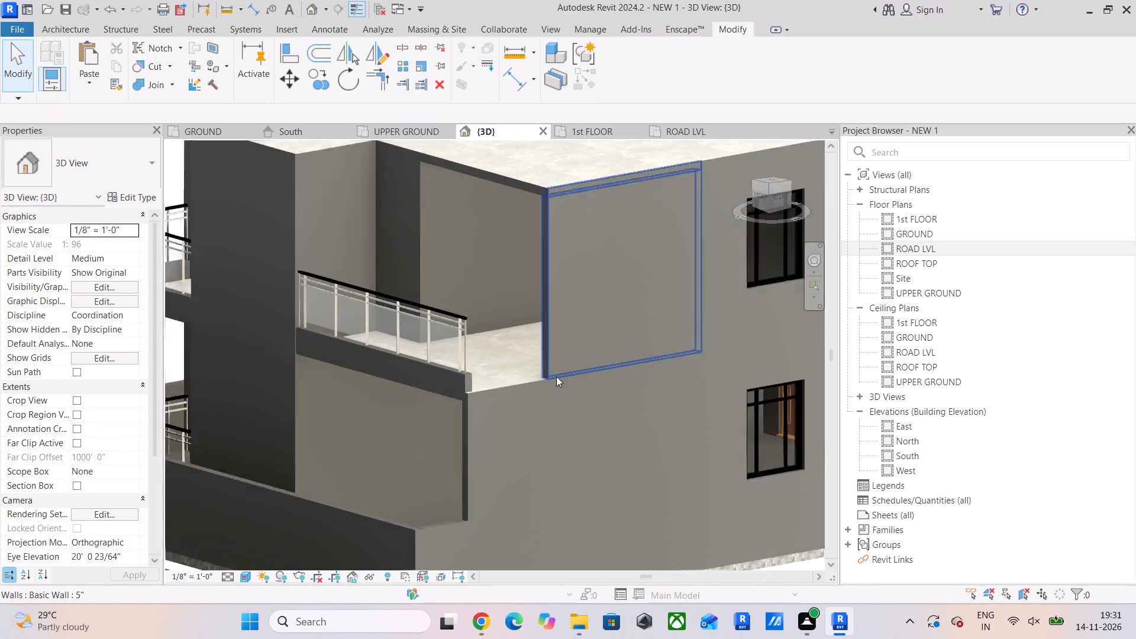
scroll(556, 376, up, 1)
Examine the terrace's low front wall in the 3D view and the surrounding room layout in the 1st FLOOR plan.
click(456, 380)
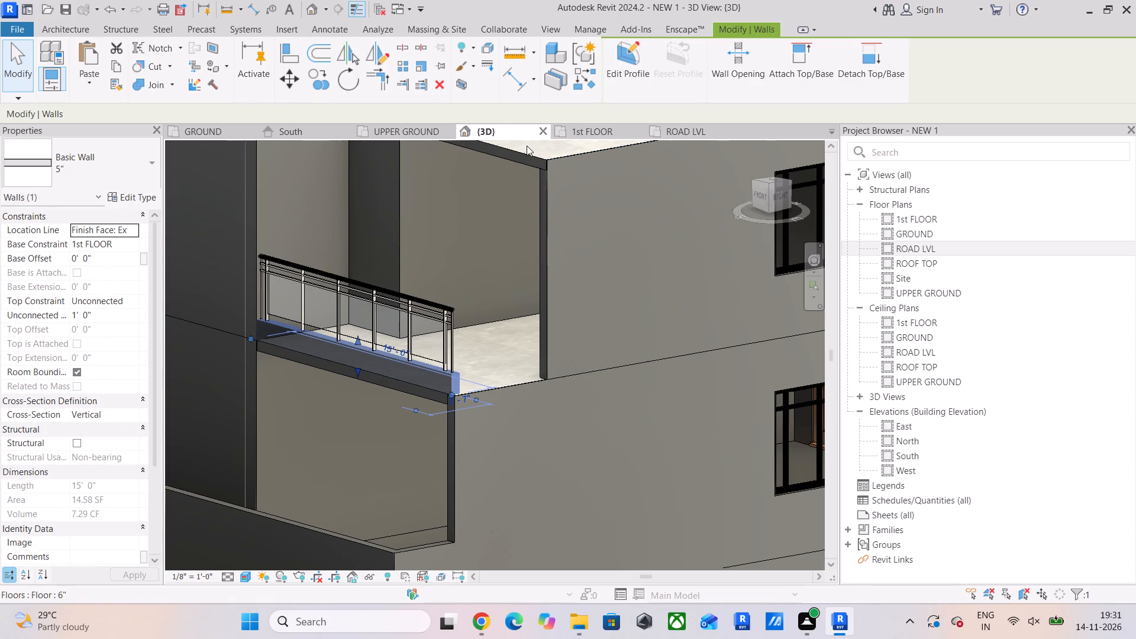
click(599, 138)
middle_drag(674, 354, 582, 299)
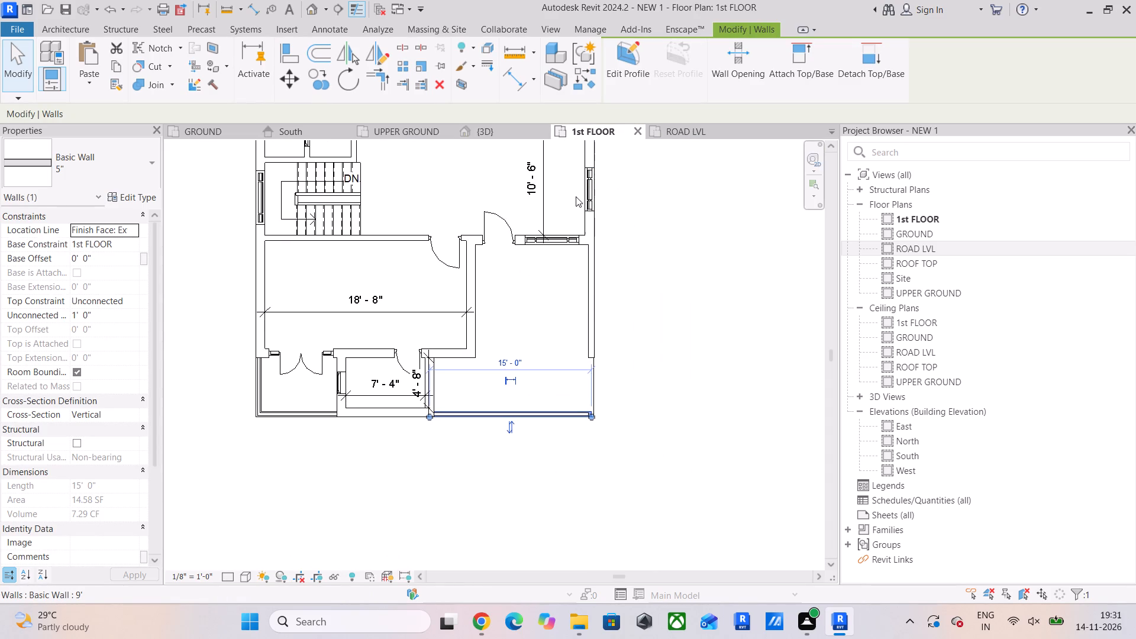
scroll(601, 380, up, 5)
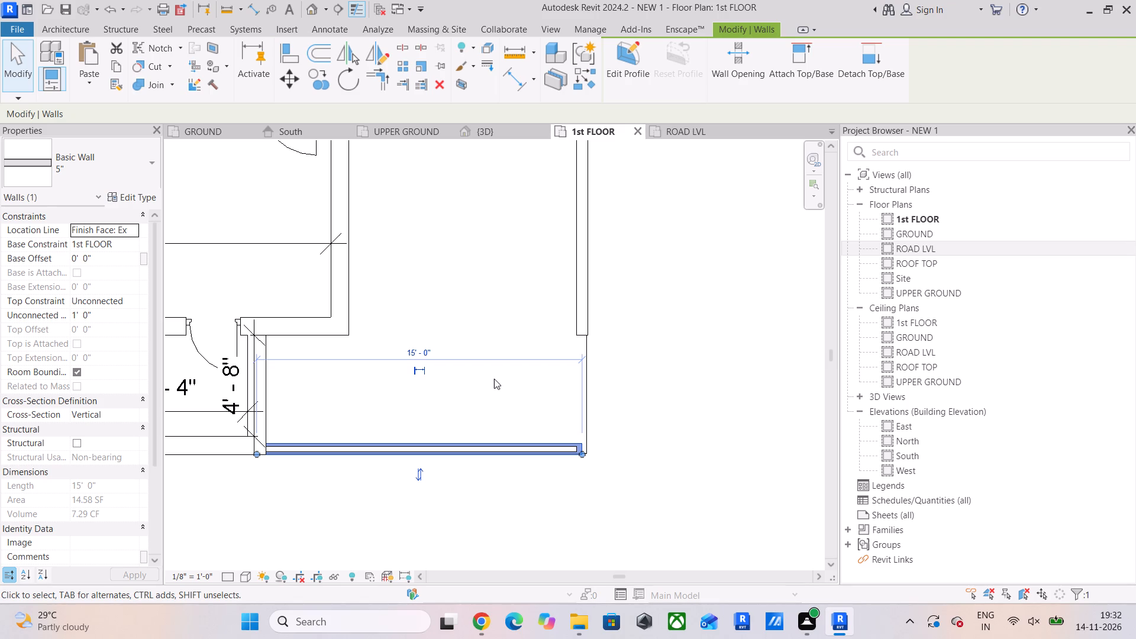
scroll(494, 379, down, 3)
middle_drag(499, 403, 530, 485)
scroll(520, 474, down, 4)
middle_drag(518, 472, 586, 478)
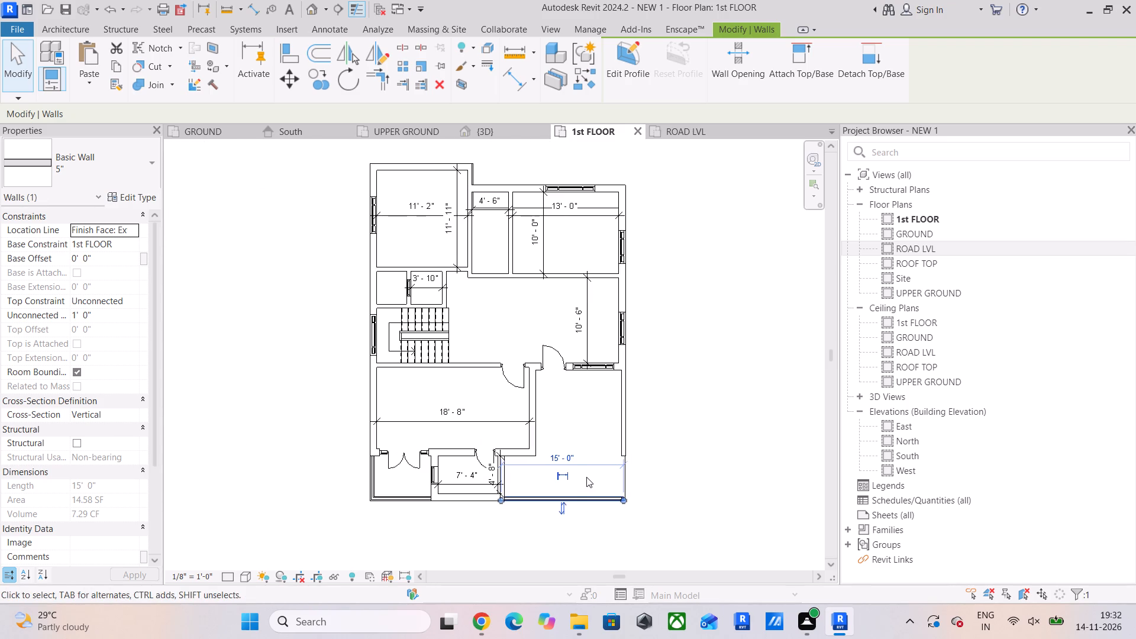
scroll(370, 309, up, 5)
middle_drag(372, 312, 372, 283)
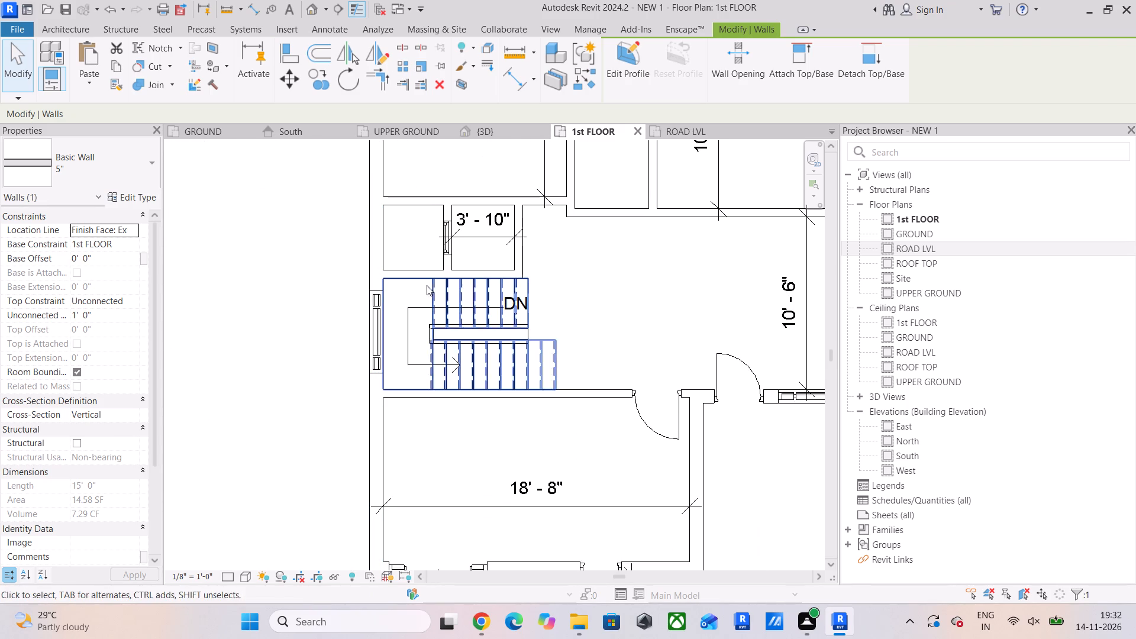
scroll(410, 275, down, 2)
scroll(404, 273, up, 3)
key(Escape)
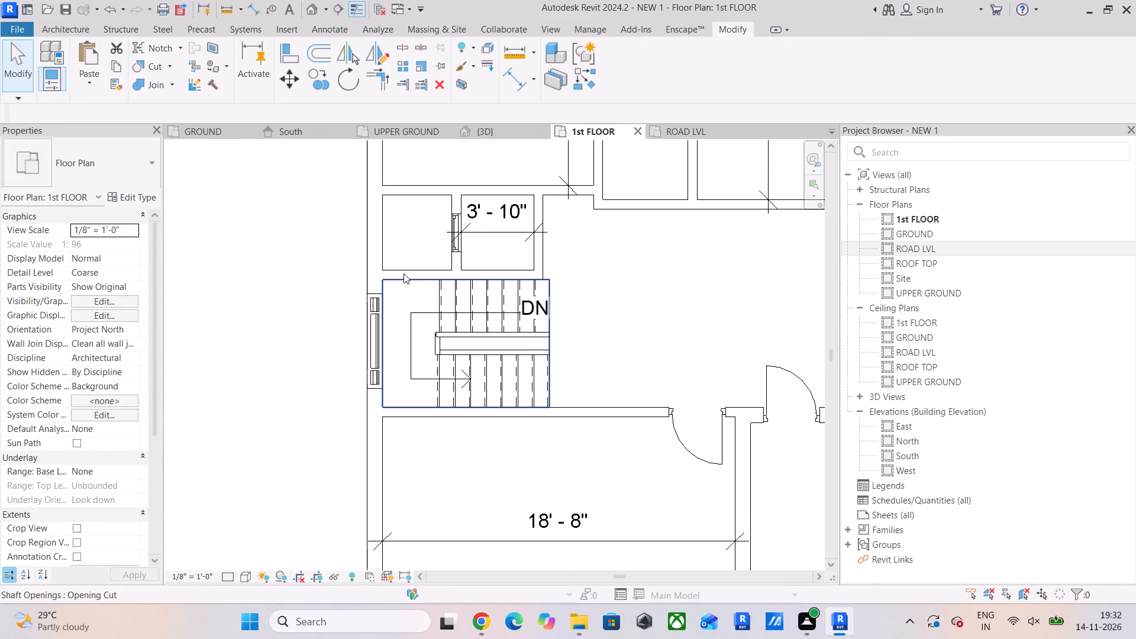
key(Escape)
Copy the front wall of the 18' 8" room and paste it aligned to the ROOF TOP level.
click(418, 270)
scroll(433, 300, down, 3)
middle_drag(433, 301, 401, 229)
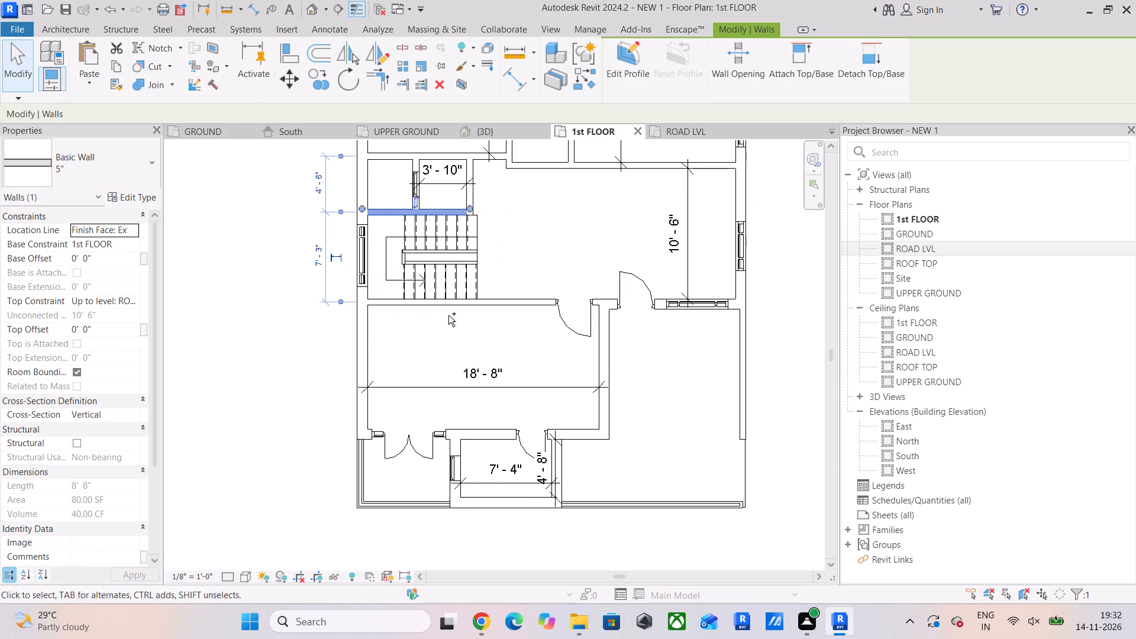
ctrl+click(509, 307)
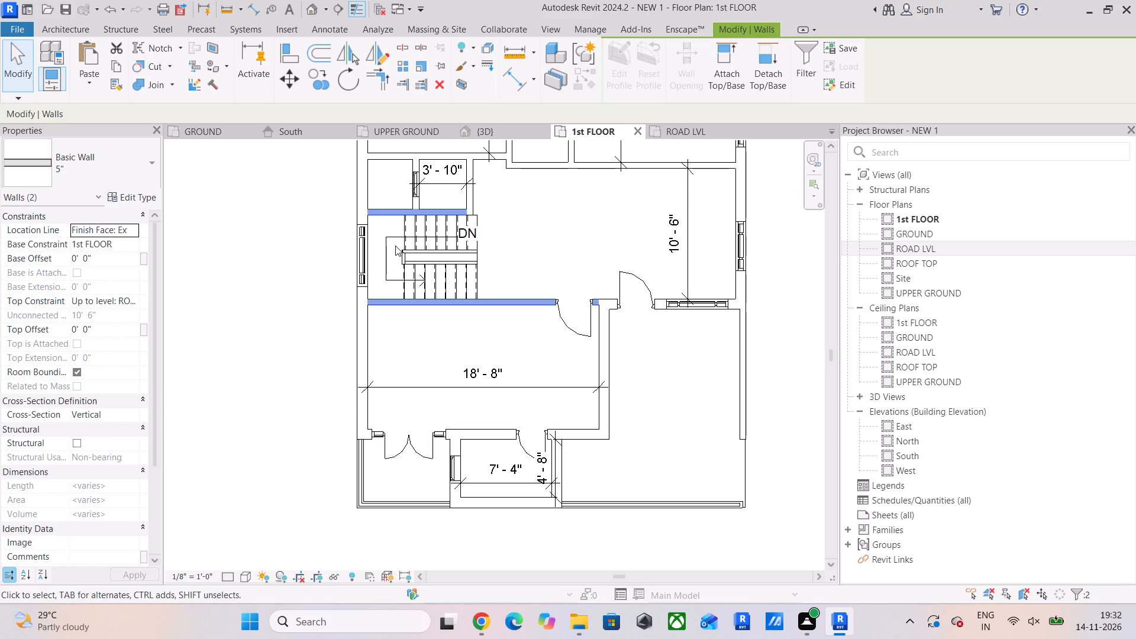
click(477, 428)
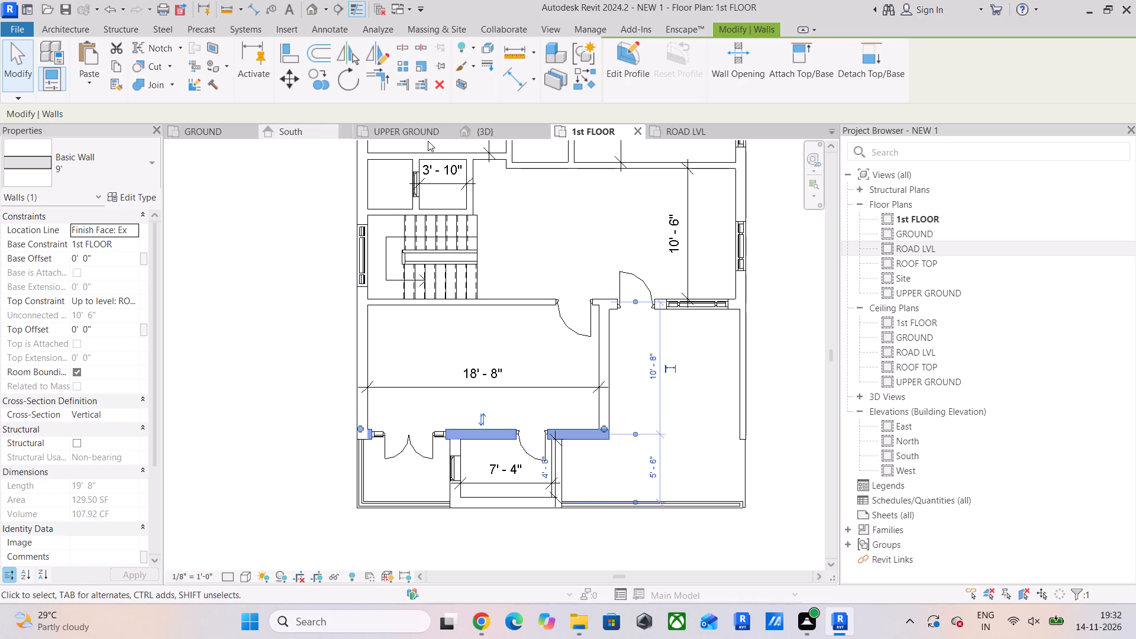
double_click(112, 70)
click(93, 76)
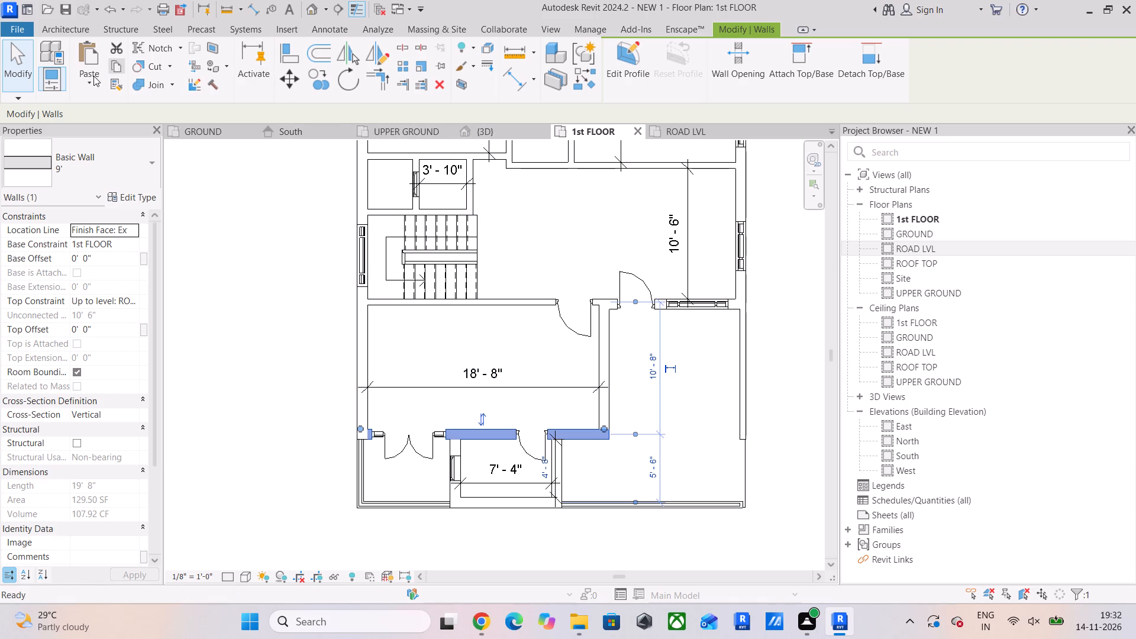
click(154, 149)
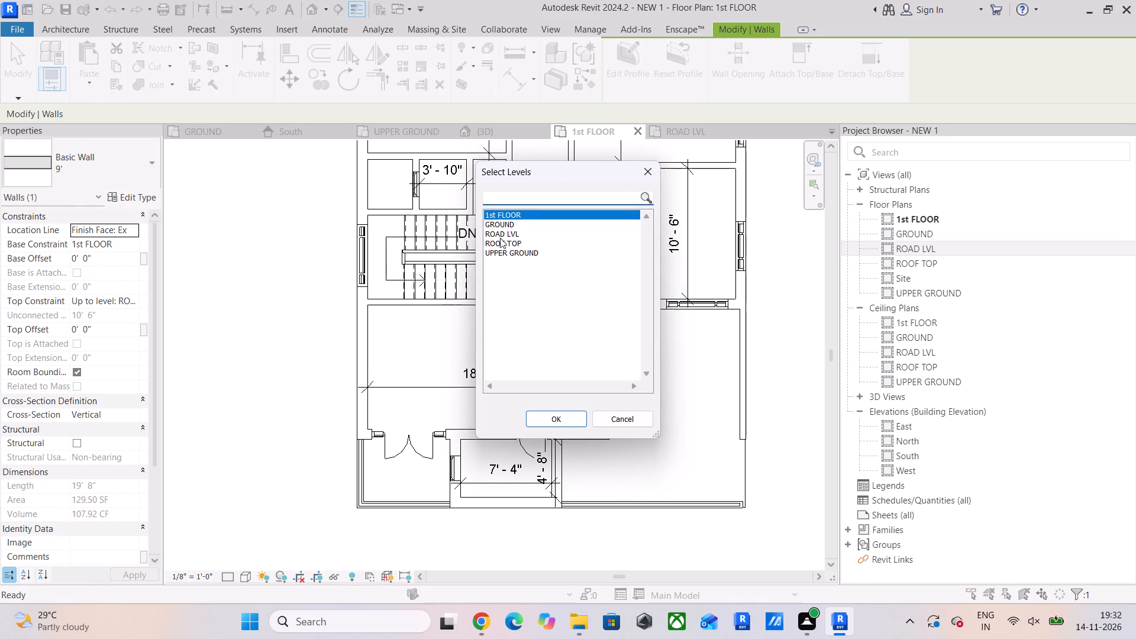
click(498, 240)
click(556, 415)
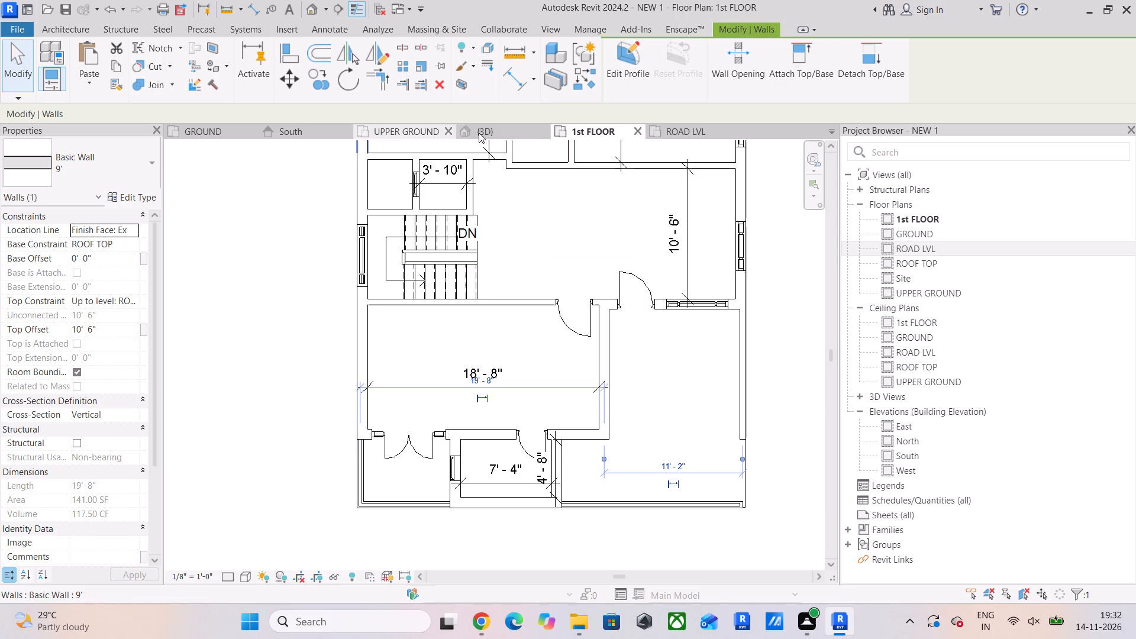
Delete the glazed curtain wall and the single door from the copied rooftop wall in the 3D view.
click(492, 130)
scroll(511, 275, down, 10)
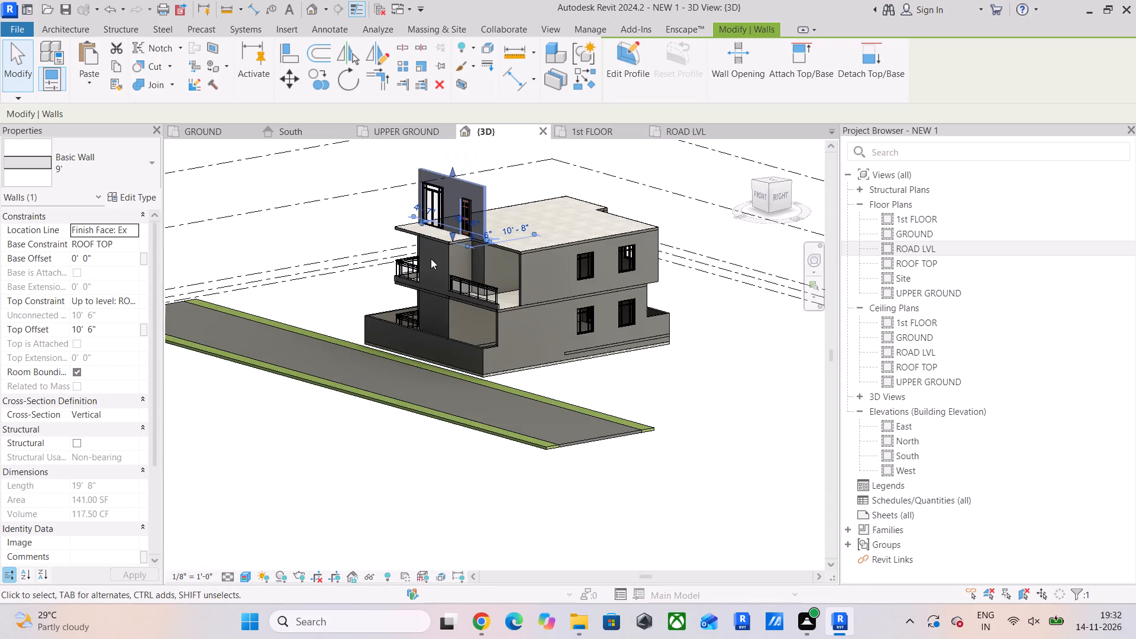
shift+middle_drag(423, 258, 552, 250)
scroll(417, 176, up, 5)
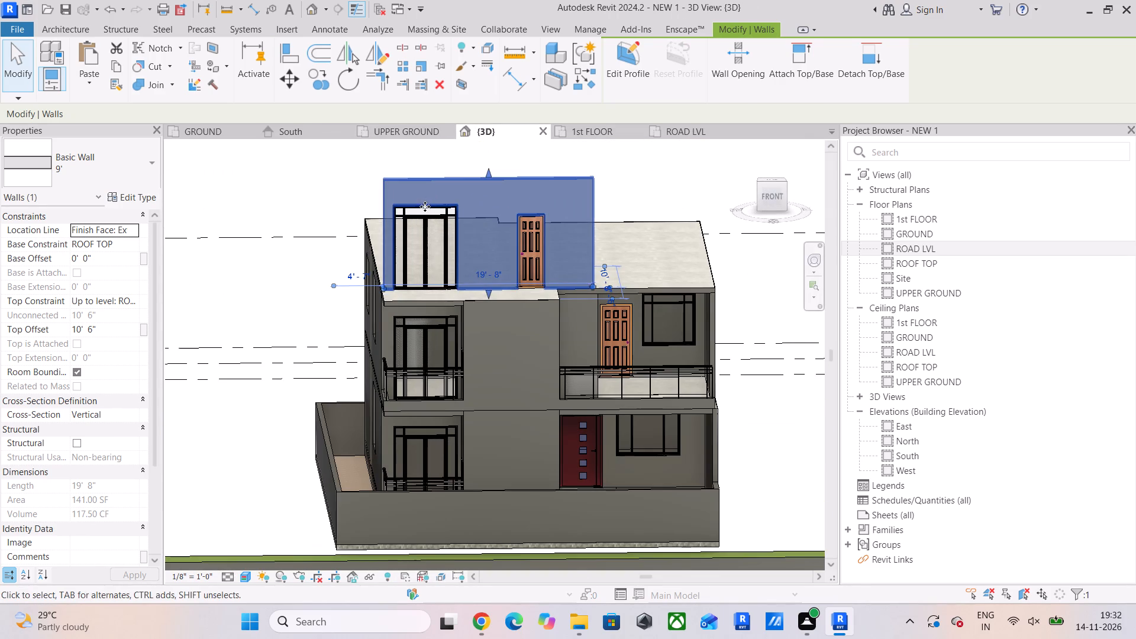
click(405, 219)
scroll(388, 209, up, 5)
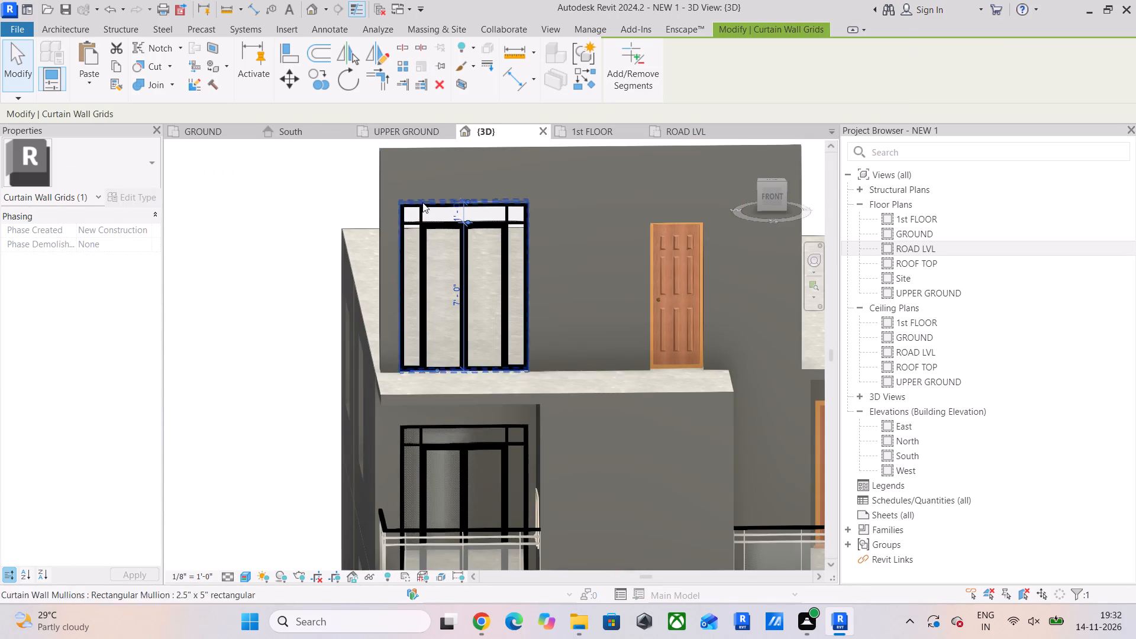
click(422, 202)
click(454, 211)
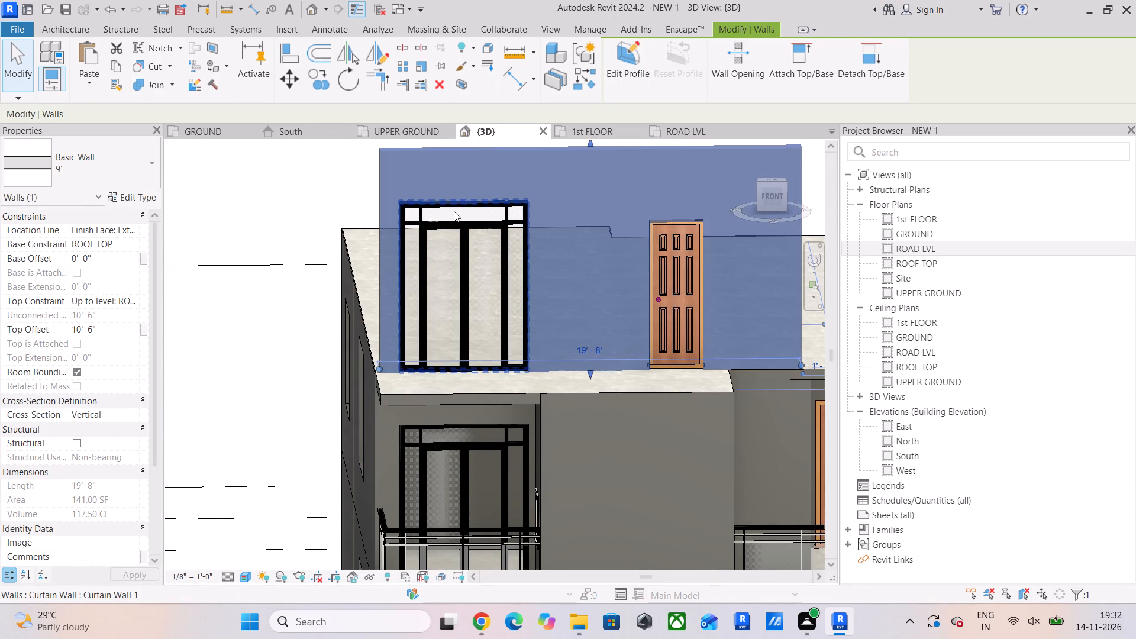
key(Delete)
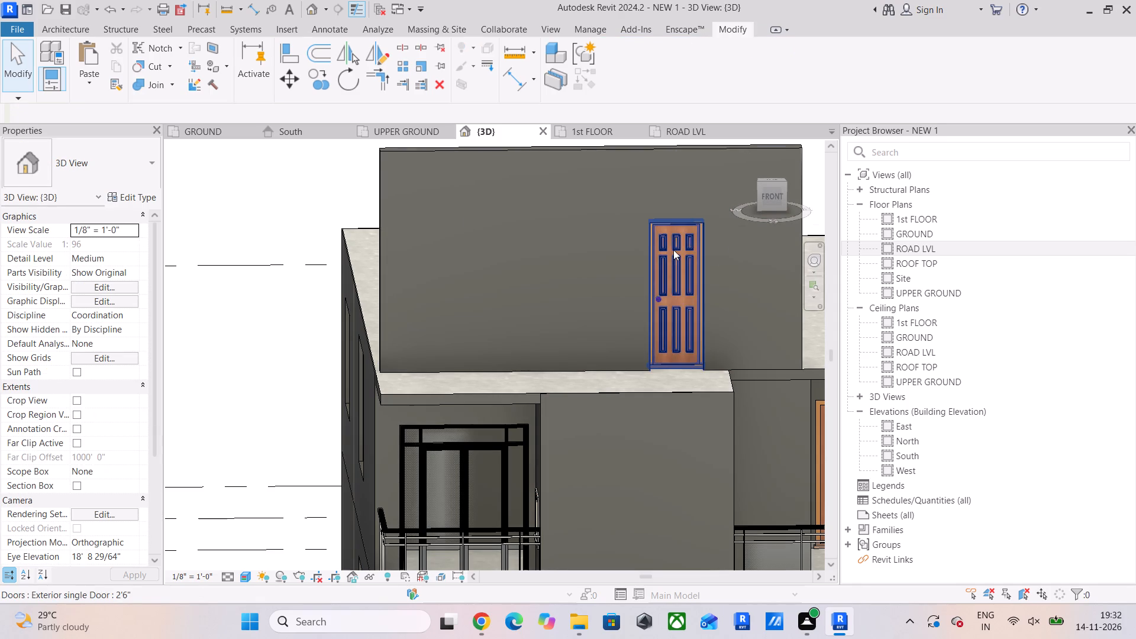
click(673, 250)
key(Delete)
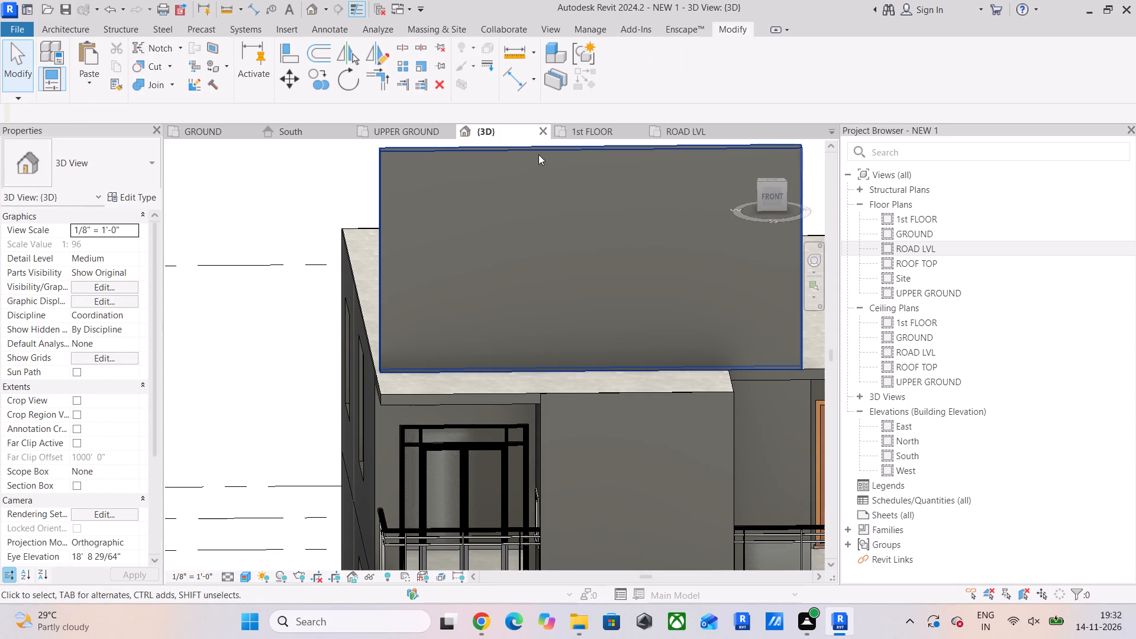
Set the copied rooftop wall to an unconnected top with 5' height.
click(538, 154)
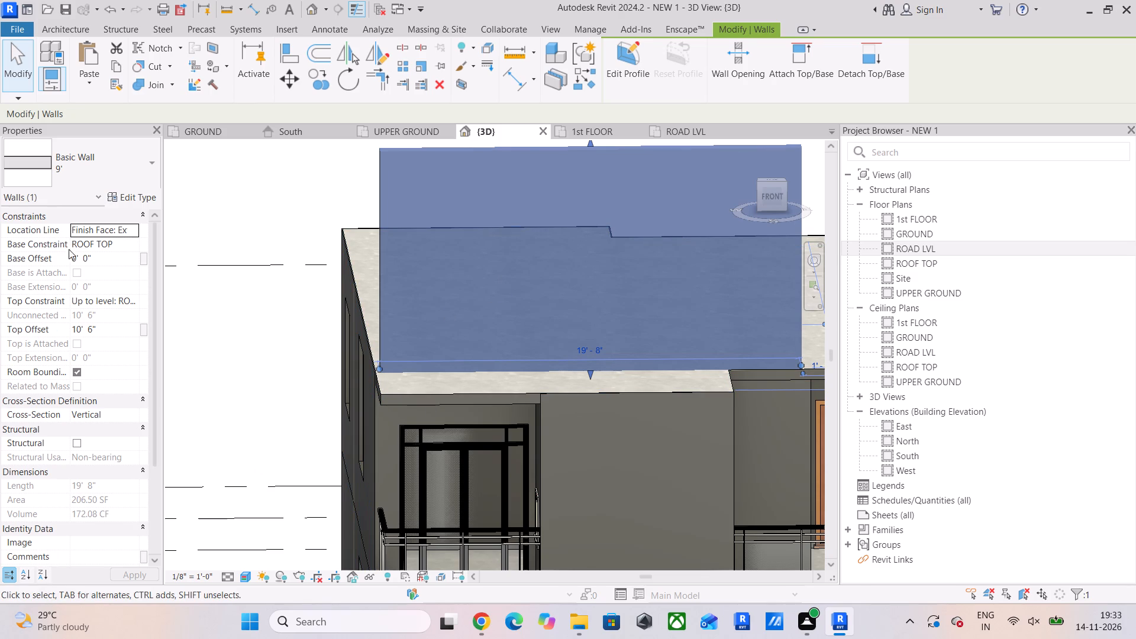
click(135, 299)
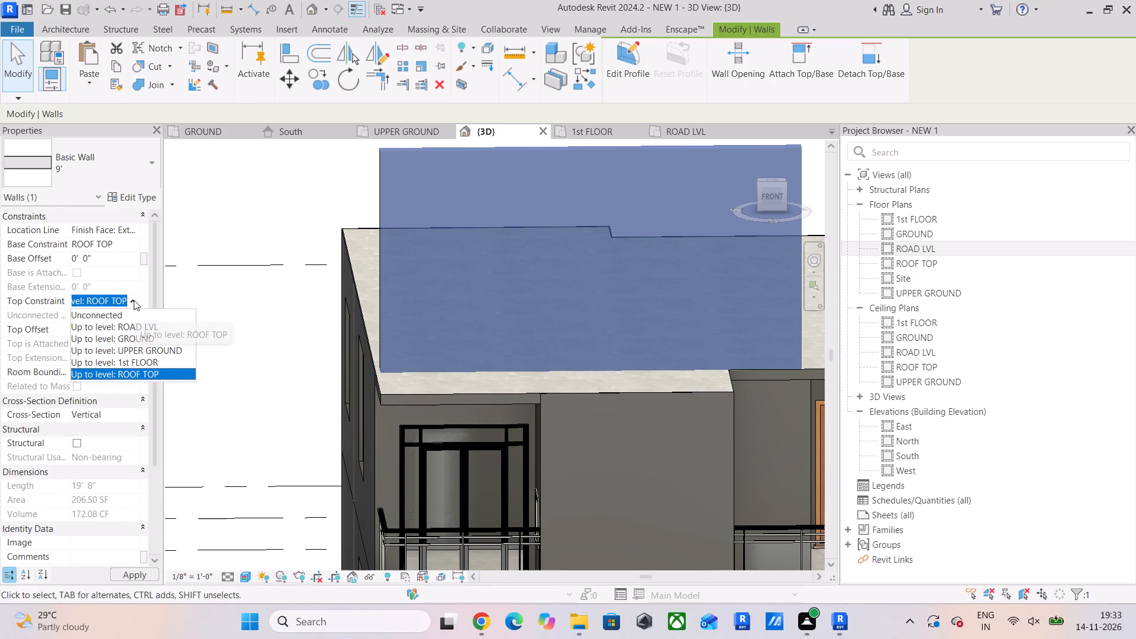
click(134, 300)
click(134, 299)
click(126, 314)
click(116, 312)
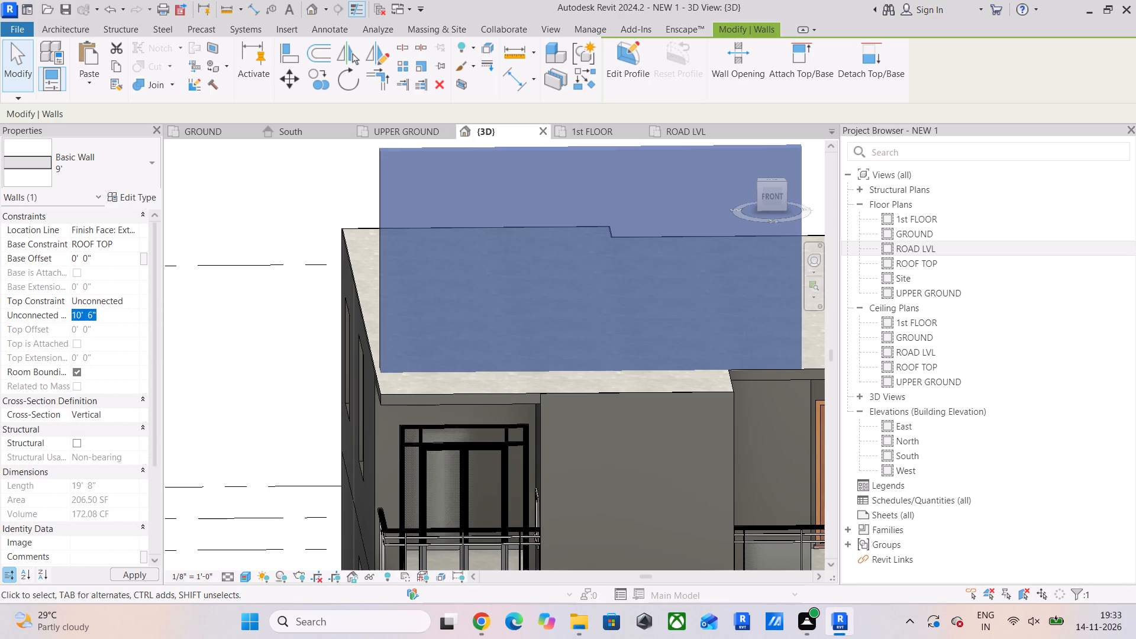
text(5')
key(Return)
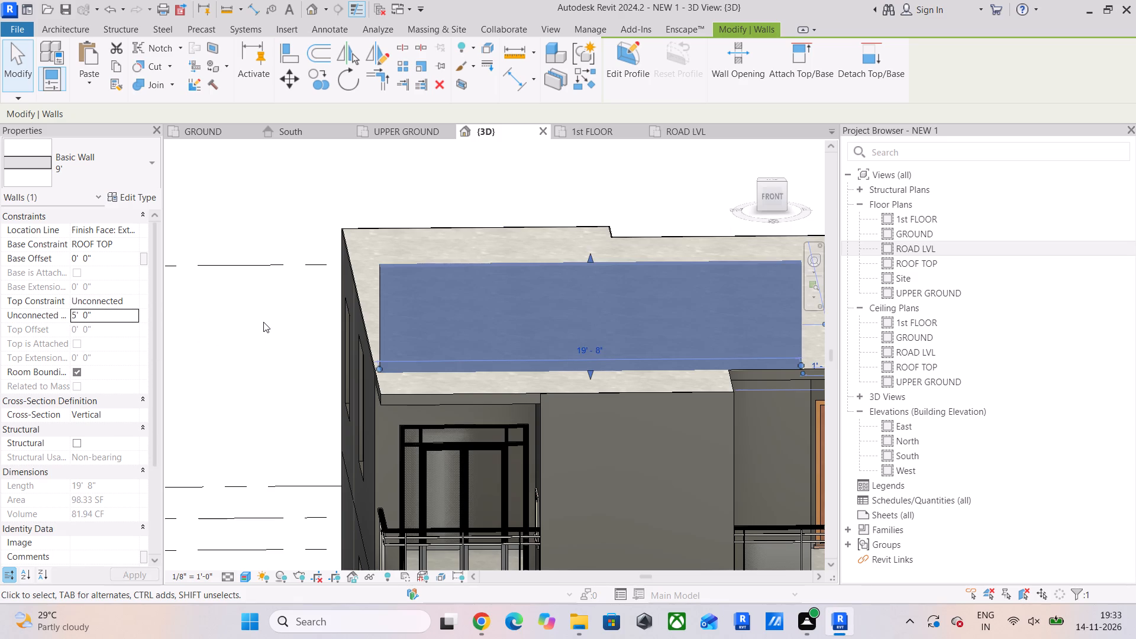
click(259, 335)
Move the 5' rooftop wall forward so its outer face meets the roof slab's front edge above the balcony.
scroll(260, 352, down, 4)
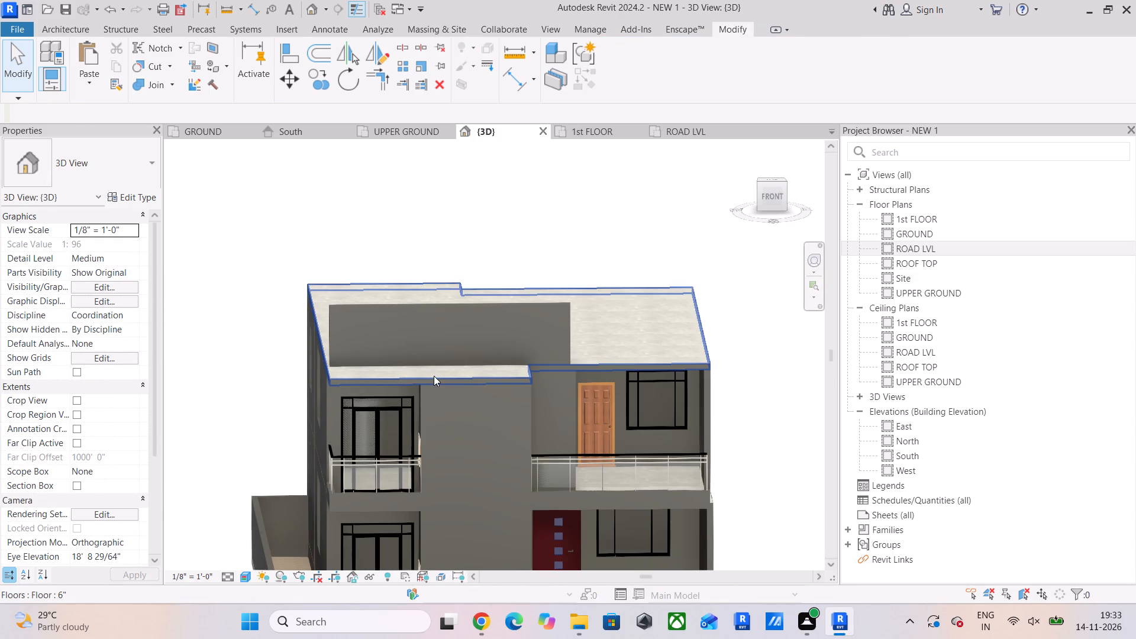
shift+middle_drag(395, 441, 402, 443)
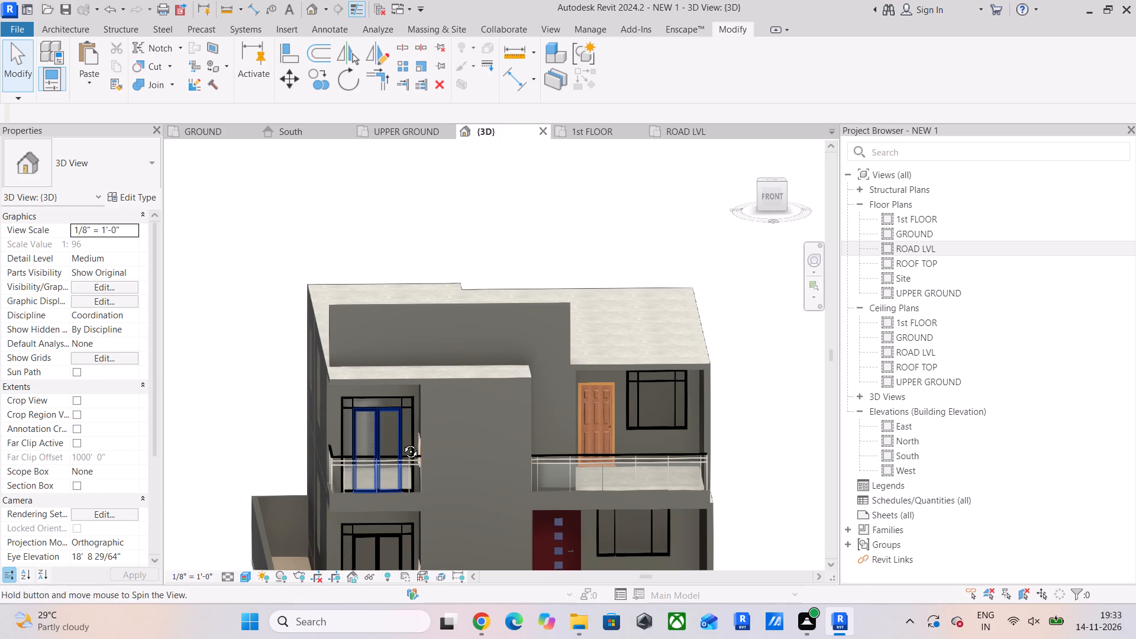
shift+middle_drag(402, 443, 538, 427)
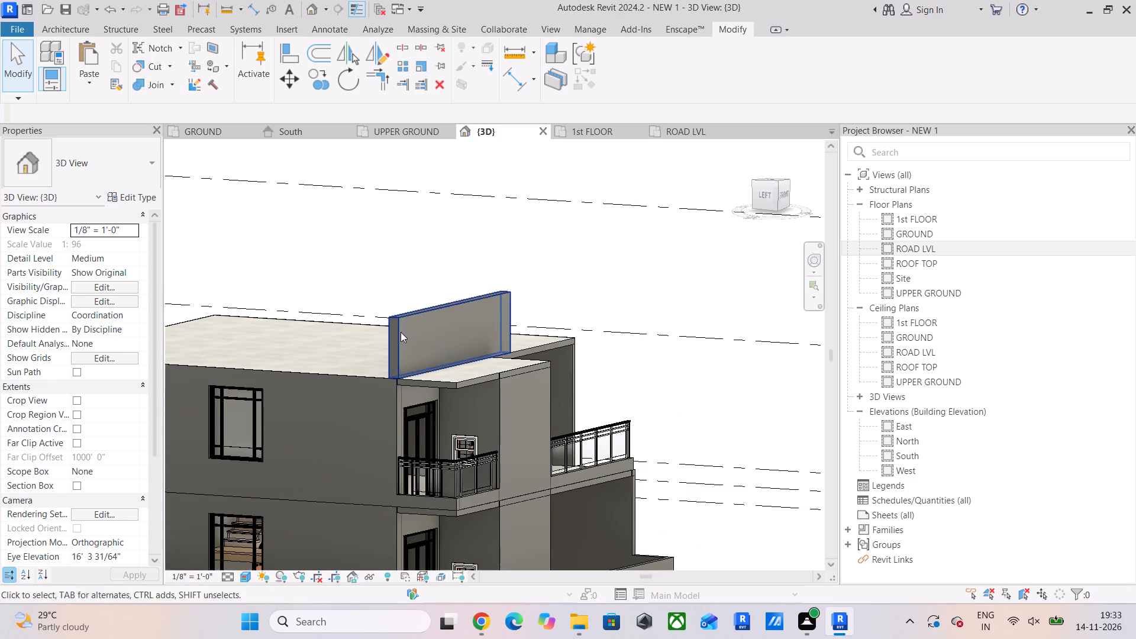
click(401, 332)
click(765, 195)
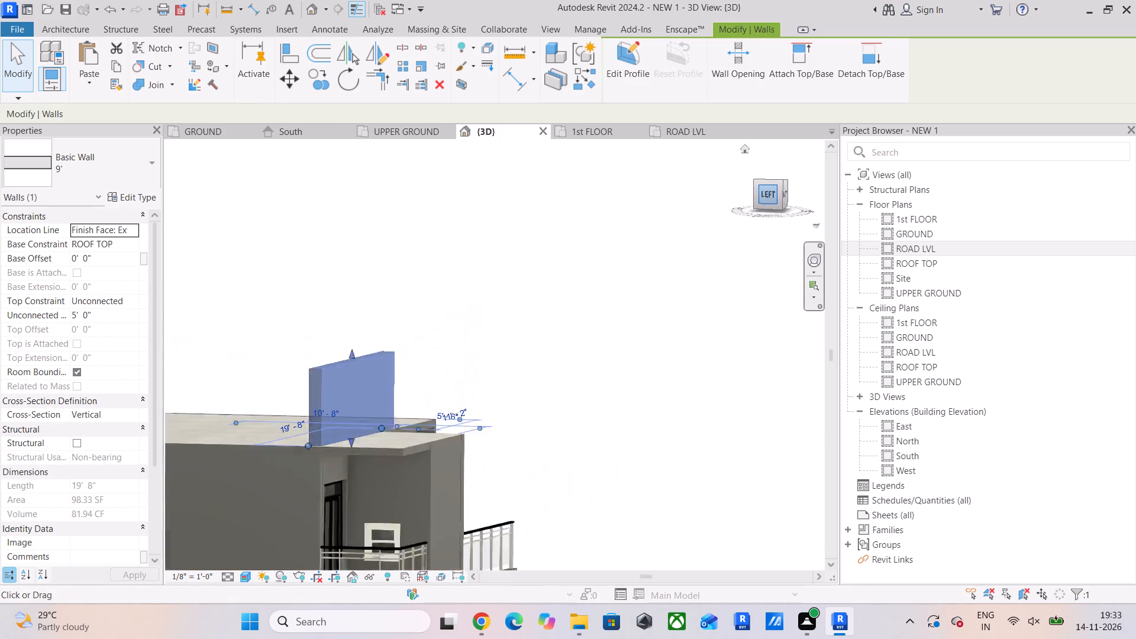
click(293, 82)
scroll(493, 409, up, 4)
click(509, 405)
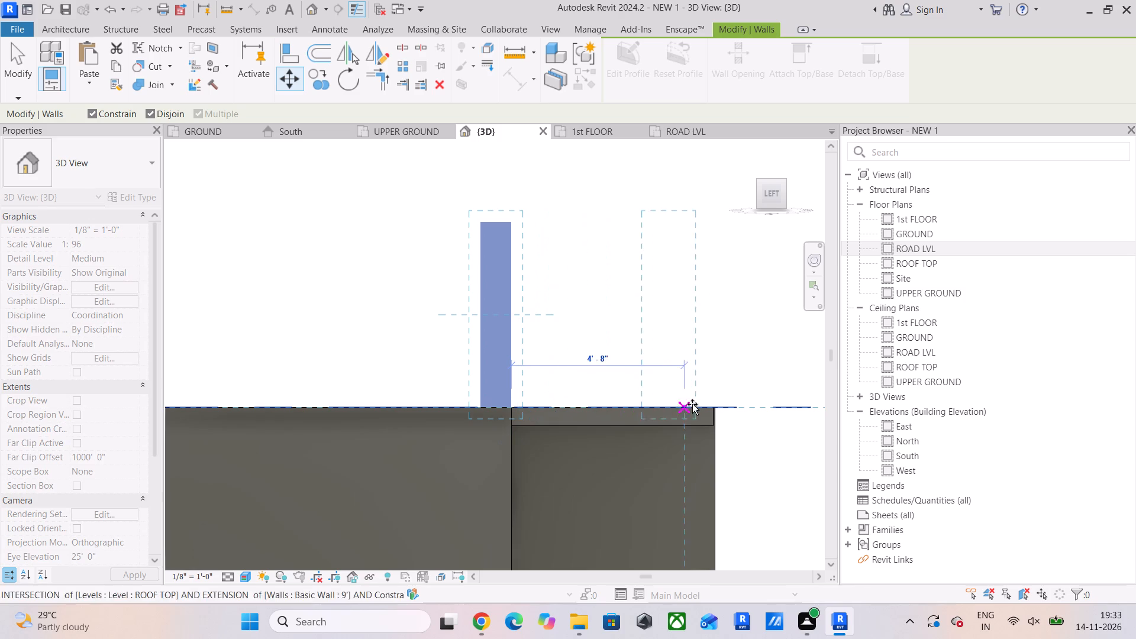
click(712, 405)
scroll(712, 405, down, 5)
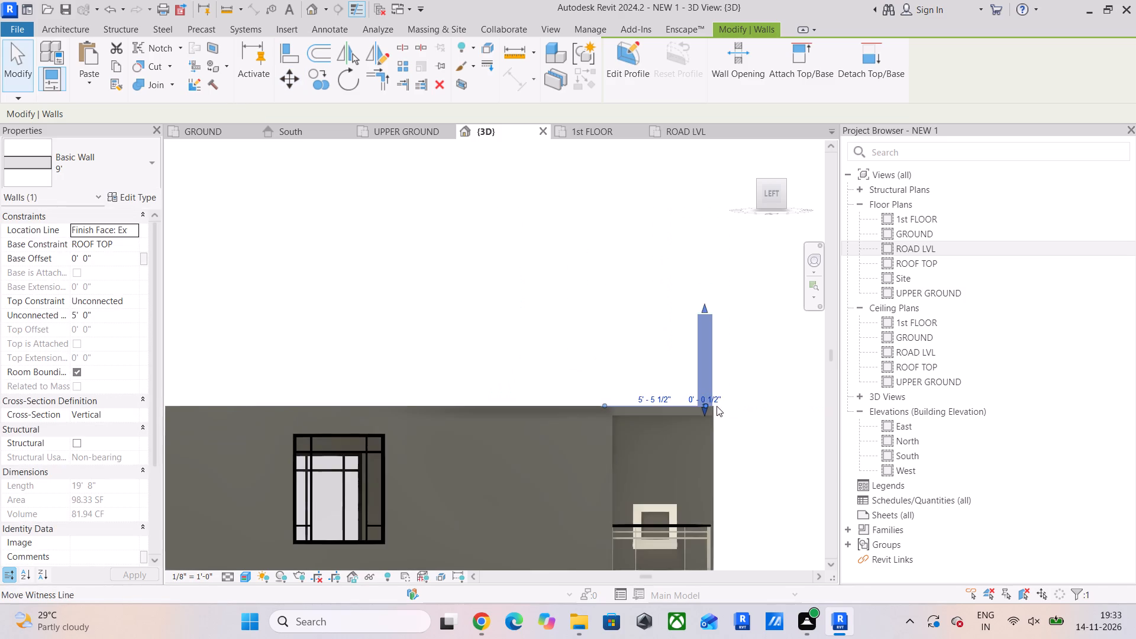
Examine the 5' rooftop wall's fit against the roof slab above the front balcony in the 3D view.
scroll(721, 412, down, 2)
shift+middle_drag(728, 417, 521, 451)
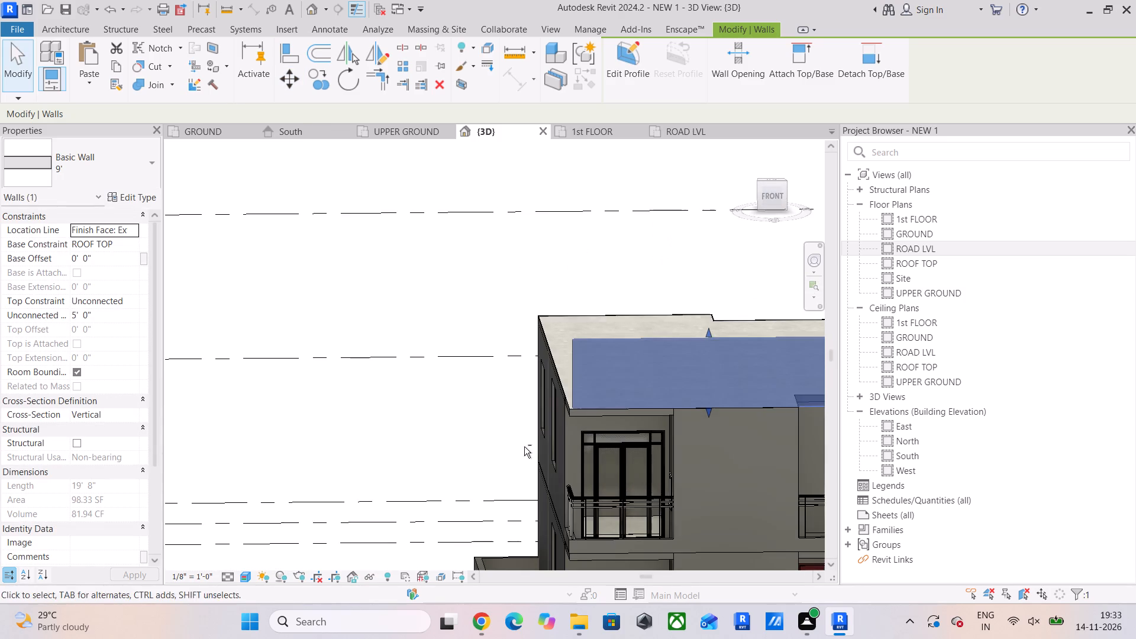
middle_drag(537, 440, 518, 417)
middle_drag(519, 401, 511, 344)
scroll(567, 327, up, 4)
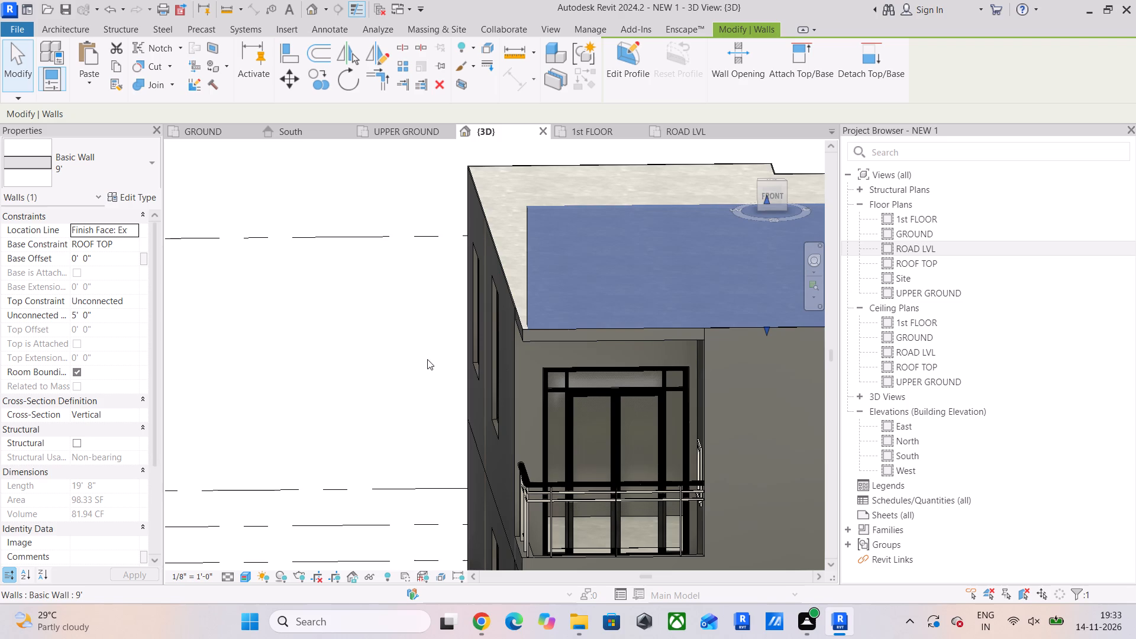
middle_drag(447, 372, 430, 310)
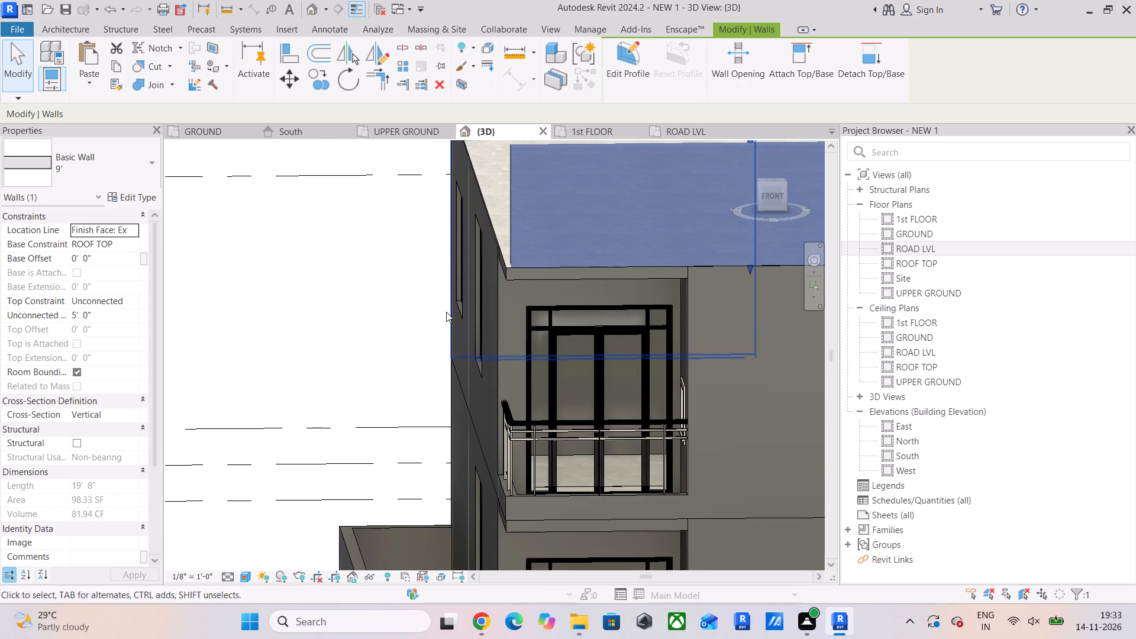
scroll(446, 315, down, 3)
middle_drag(446, 315, 427, 322)
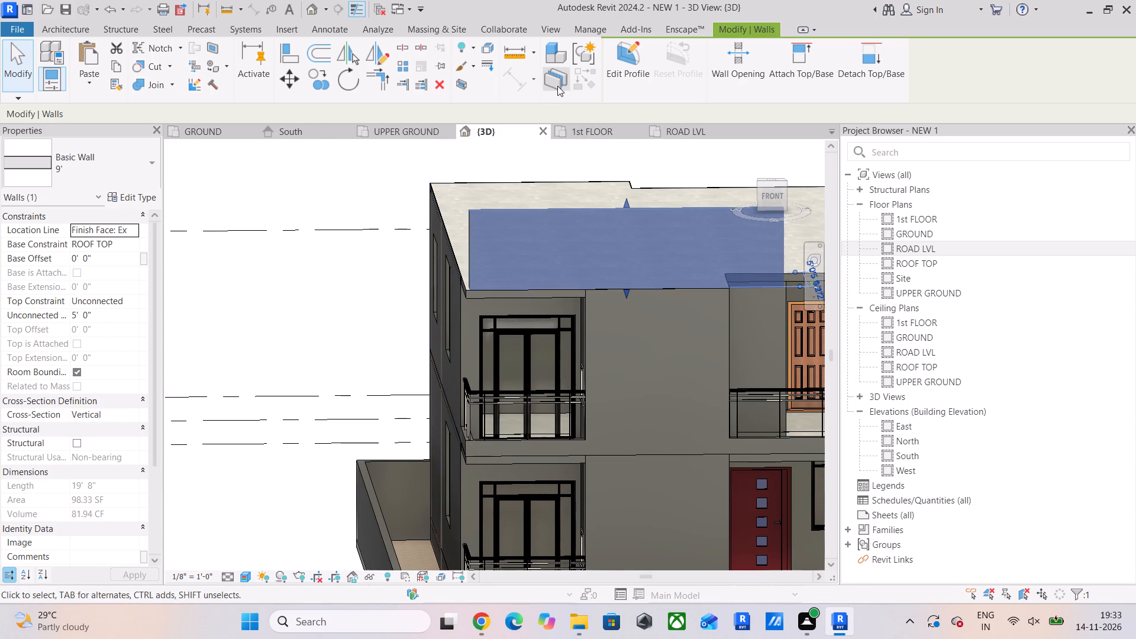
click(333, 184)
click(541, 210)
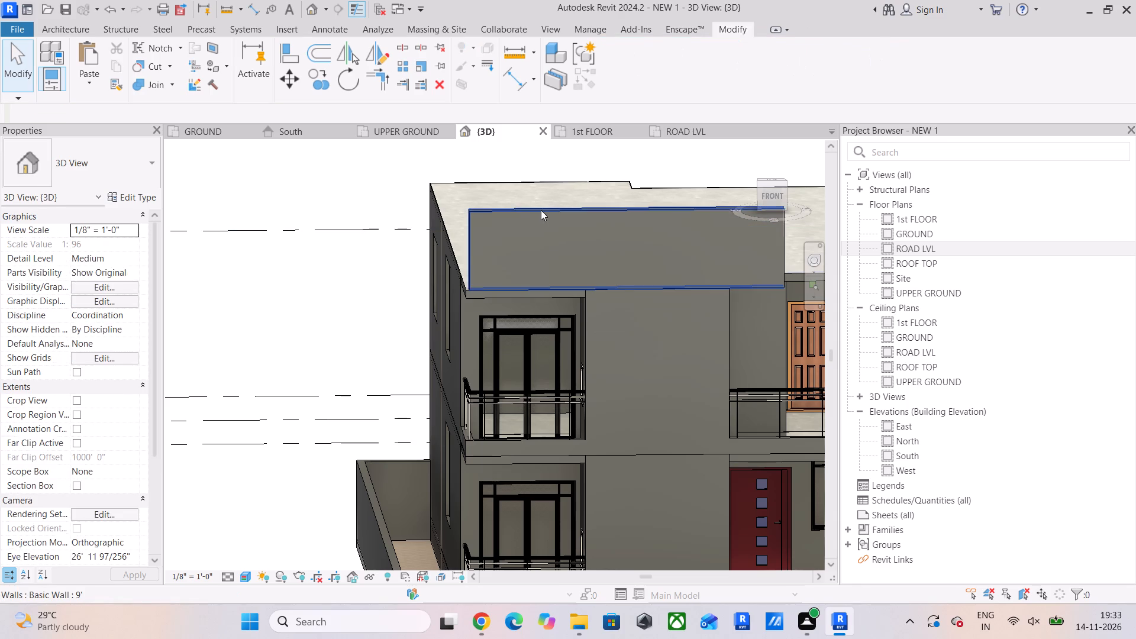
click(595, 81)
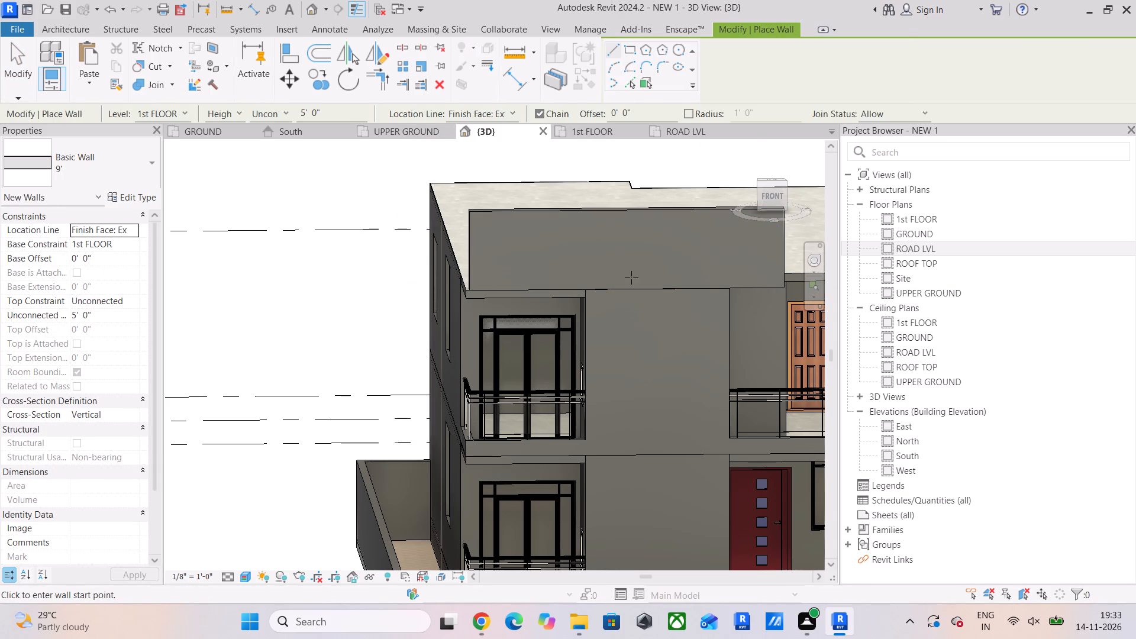
In the ROOF TOP plan, adjust both ends of the 5' front wall to the slab's corners for a length of 16' 5 1/2".
double_click(925, 262)
scroll(438, 379, up, 3)
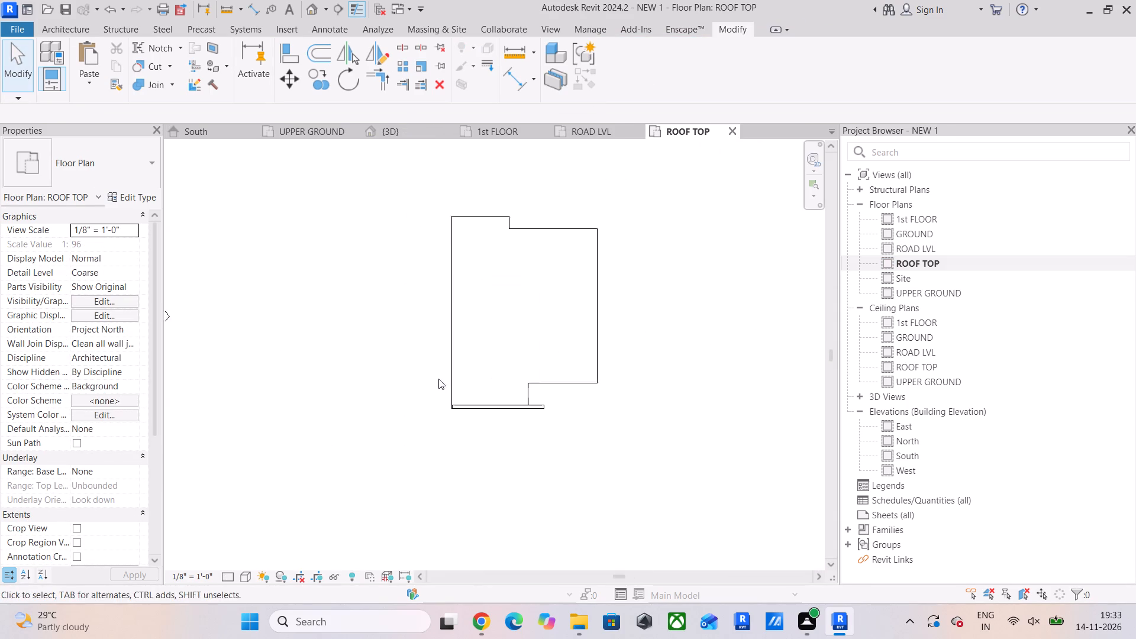
scroll(438, 379, up, 8)
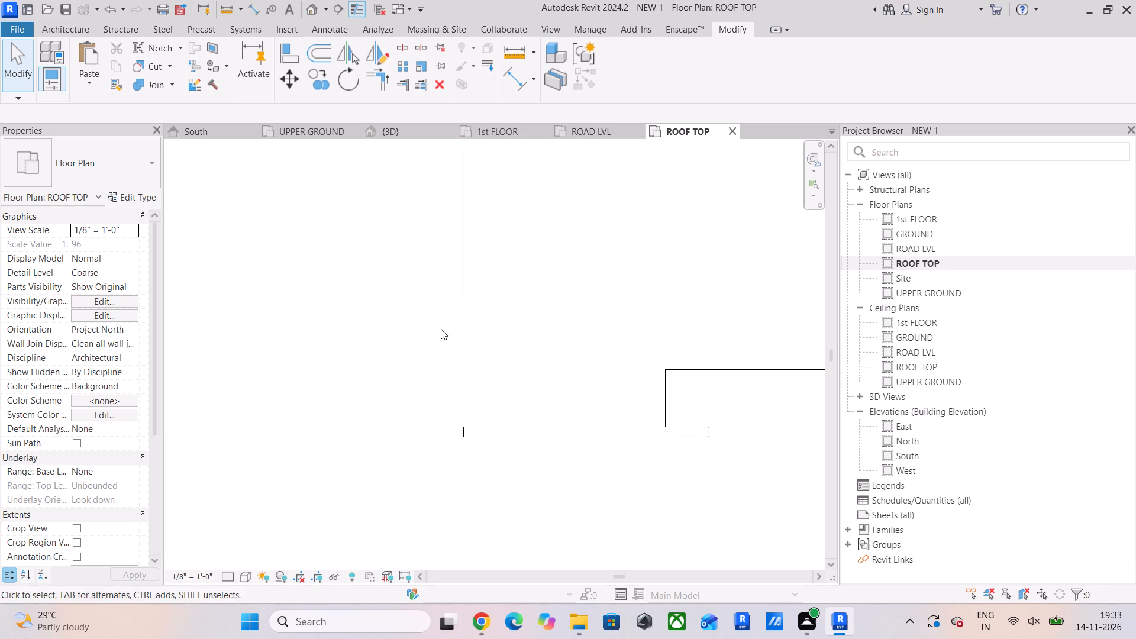
click(526, 428)
middle_drag(551, 430, 459, 425)
scroll(628, 404, up, 5)
drag(599, 444, 576, 445)
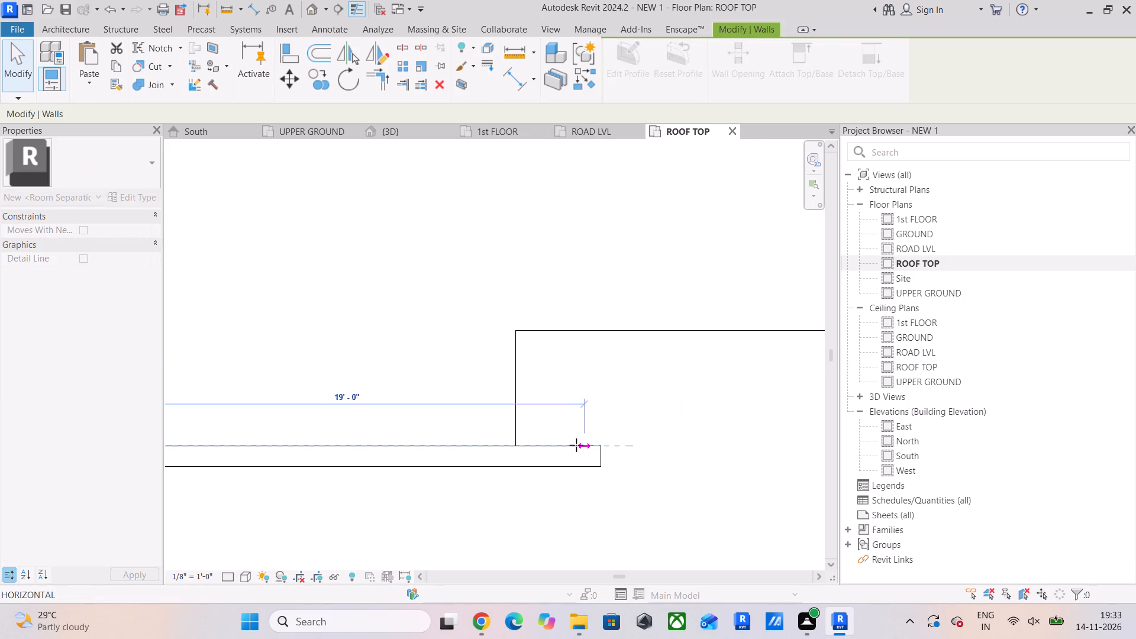
drag(576, 445, 517, 445)
scroll(495, 357, down, 4)
middle_drag(496, 359, 602, 383)
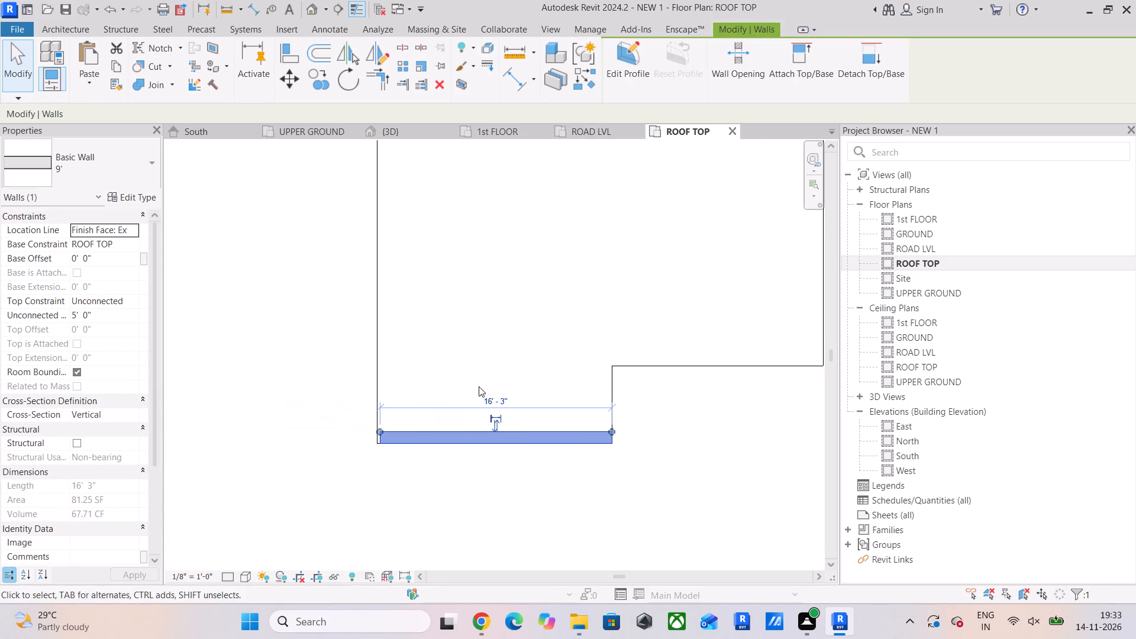
scroll(351, 431, up, 6)
scroll(442, 442, up, 5)
drag(391, 417, 379, 418)
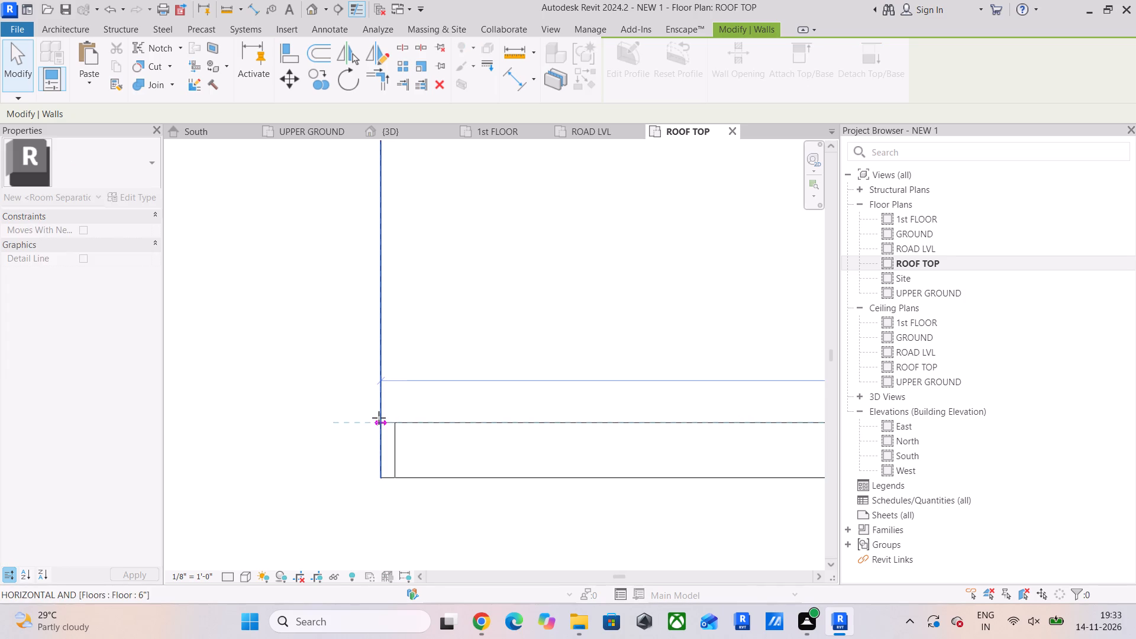
drag(379, 418, 378, 418)
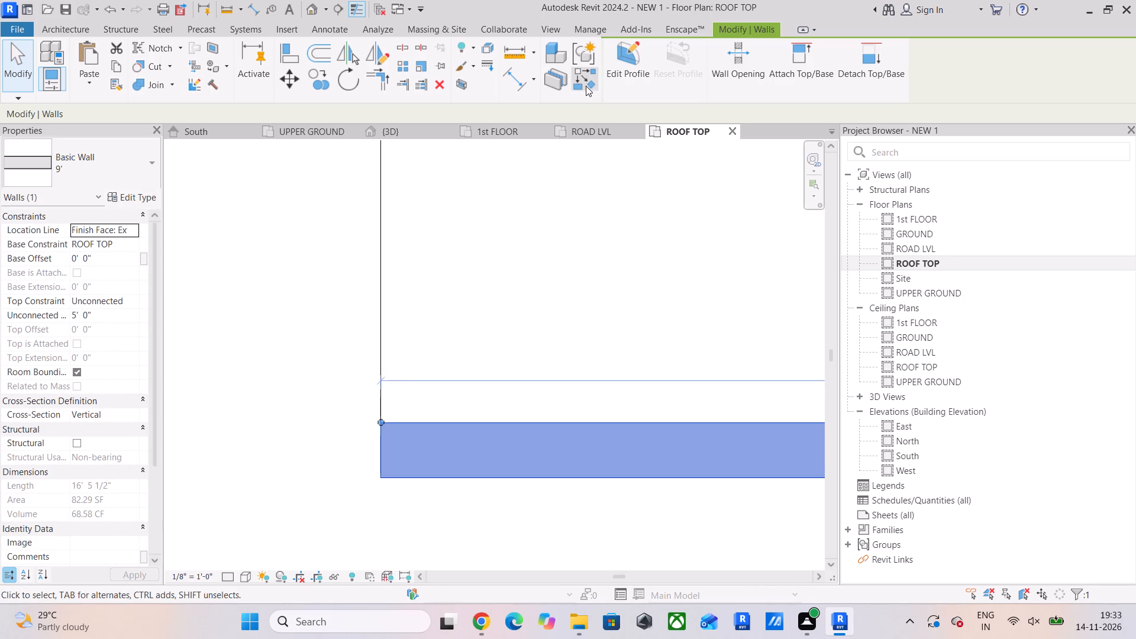
Draw a matching 5' high wall from the front wall's west end north along the slab edge, in two 5' lengths.
click(588, 82)
drag(382, 419, 384, 413)
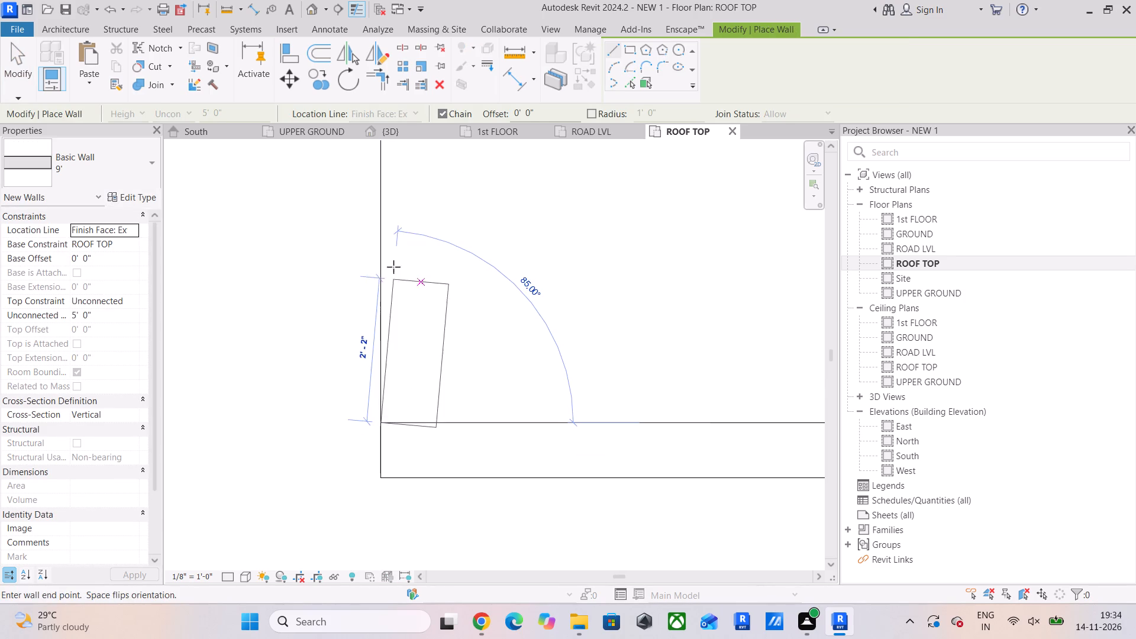
scroll(376, 217, down, 6)
middle_drag(376, 217, 365, 408)
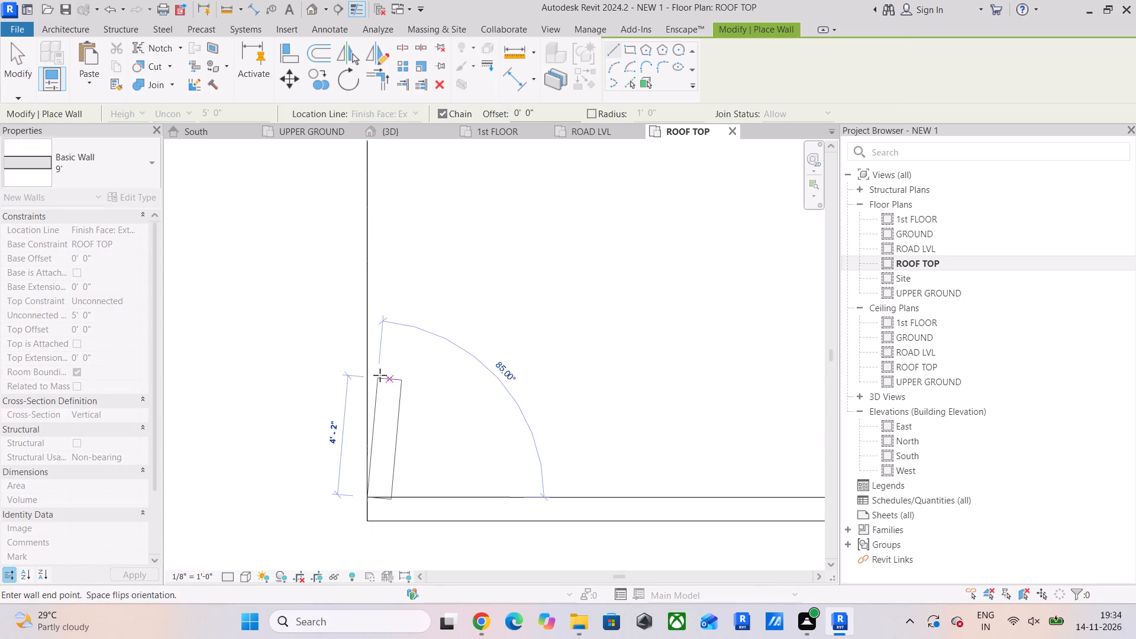
text(5')
key(Return)
scroll(368, 352, down, 5)
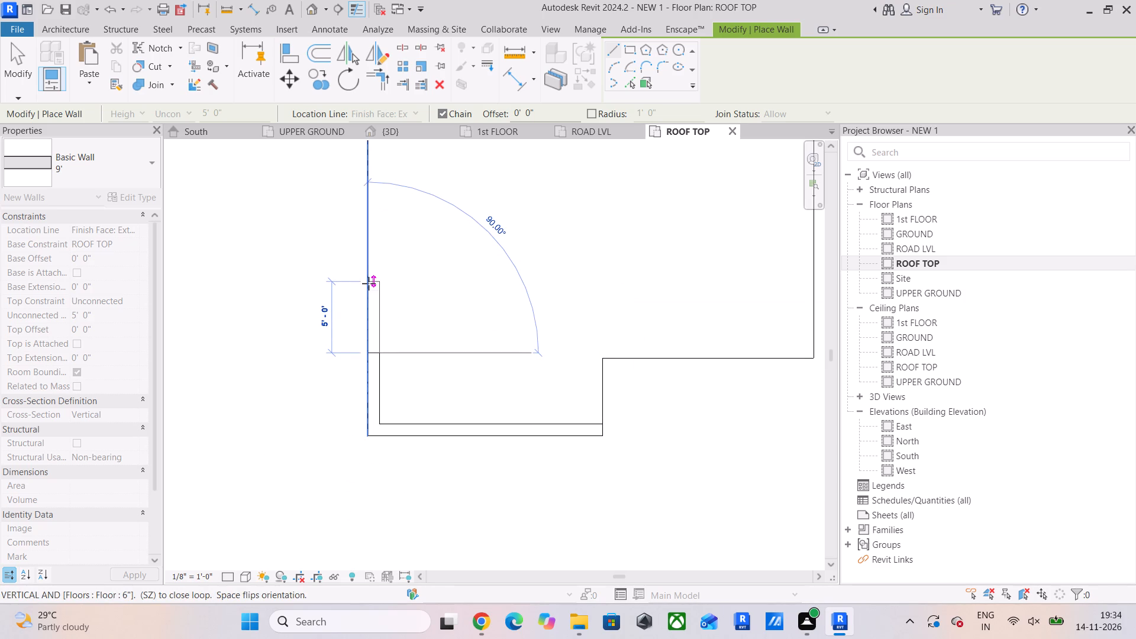
click(369, 283)
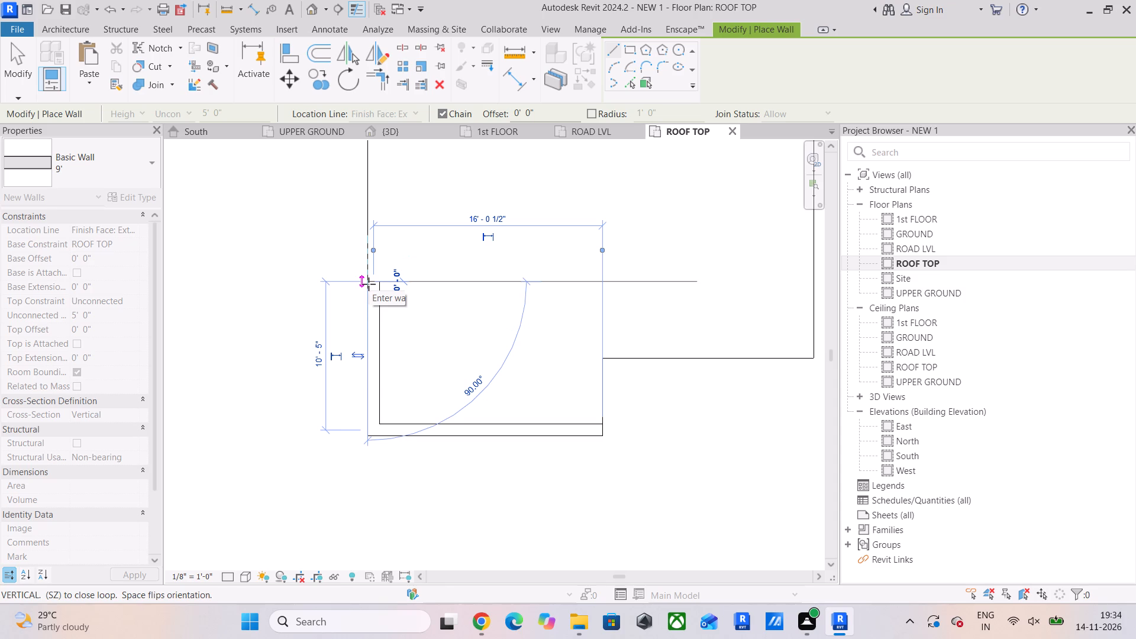
middle_drag(370, 287, 410, 364)
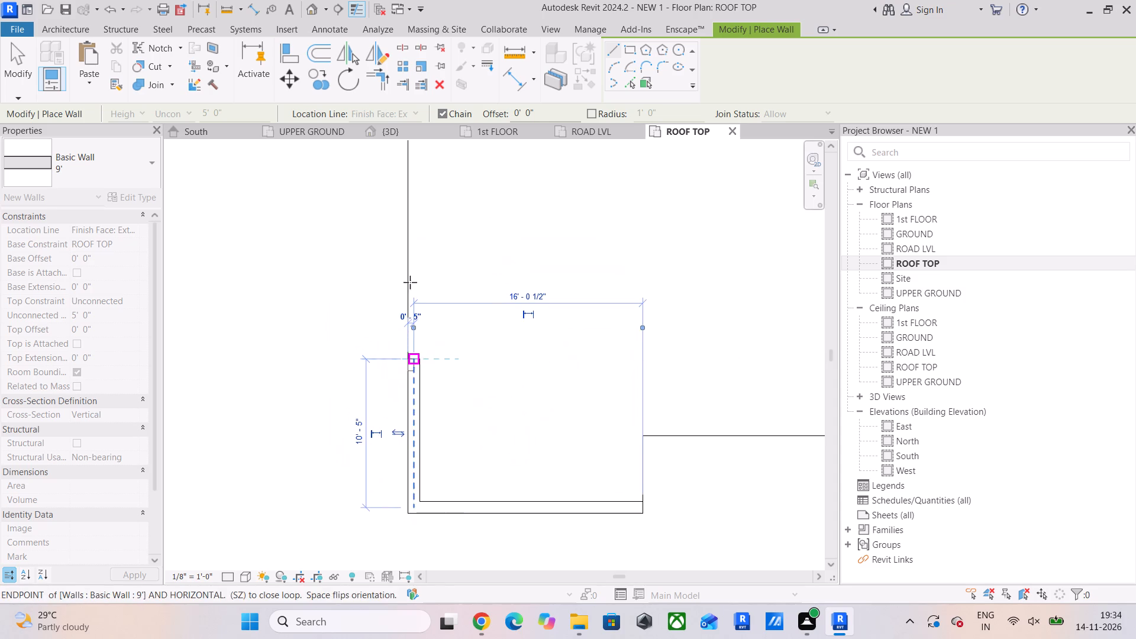
key(Escape)
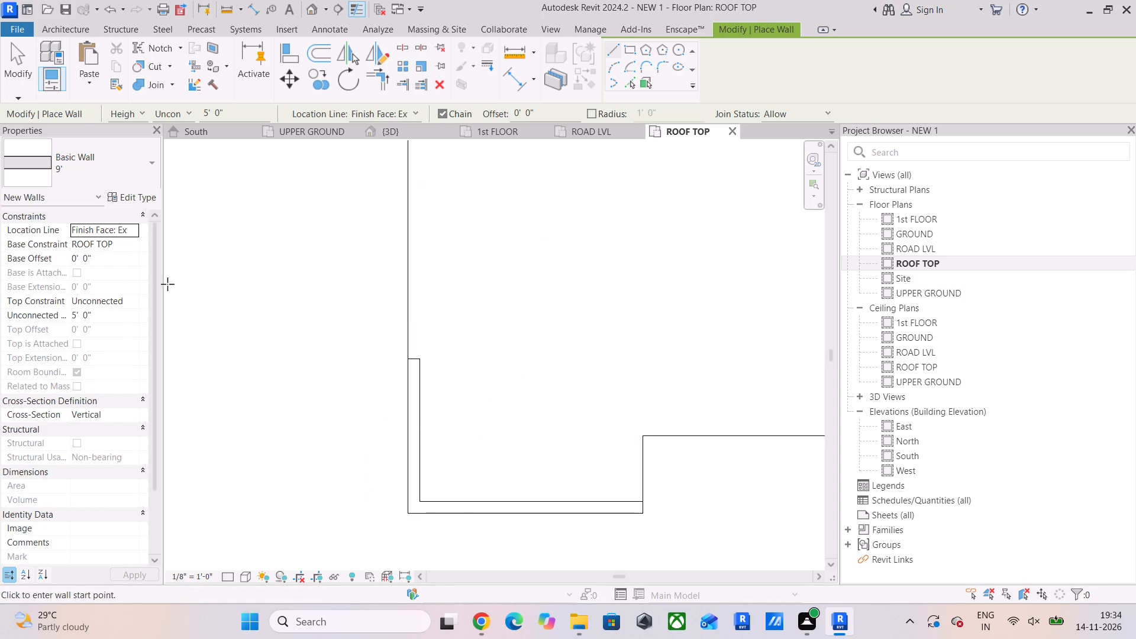
Draw a chain of walls with 3' unconnected height around the remaining roof slab edges, from the side wall's end back to the front wall.
click(117, 314)
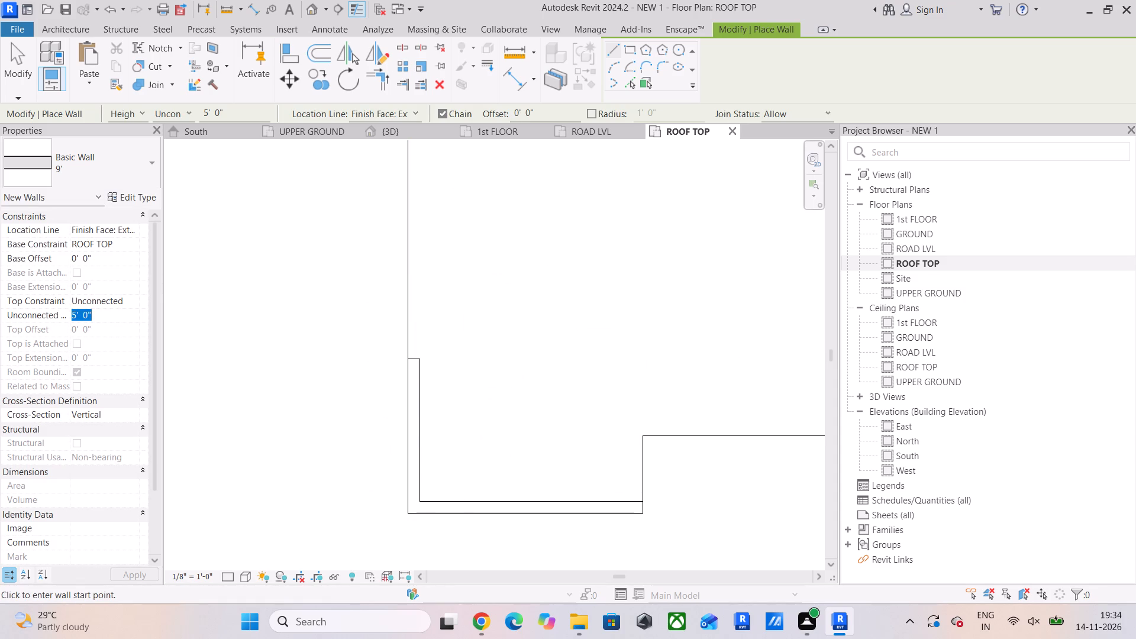
text(3')
key(Return)
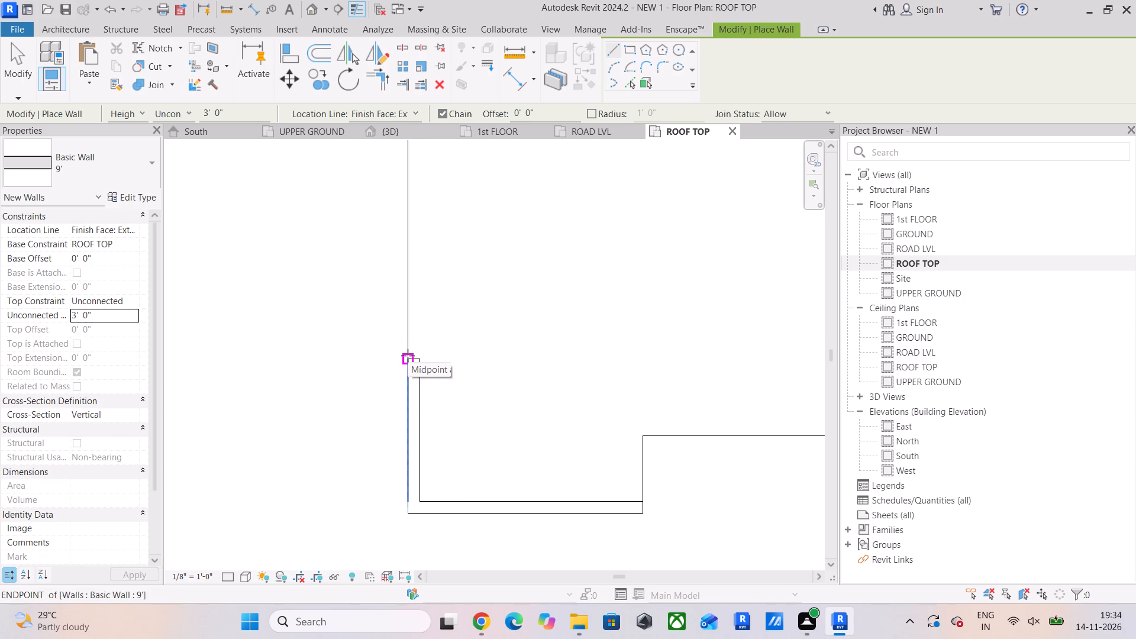
click(408, 356)
scroll(404, 188, down, 5)
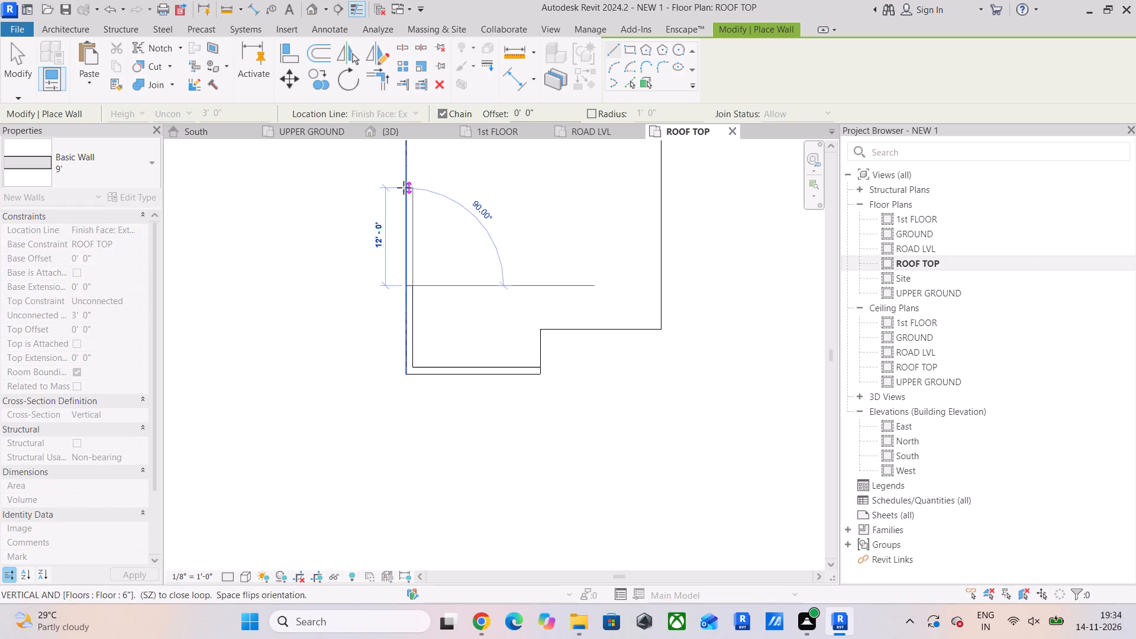
middle_drag(399, 204, 402, 447)
click(403, 298)
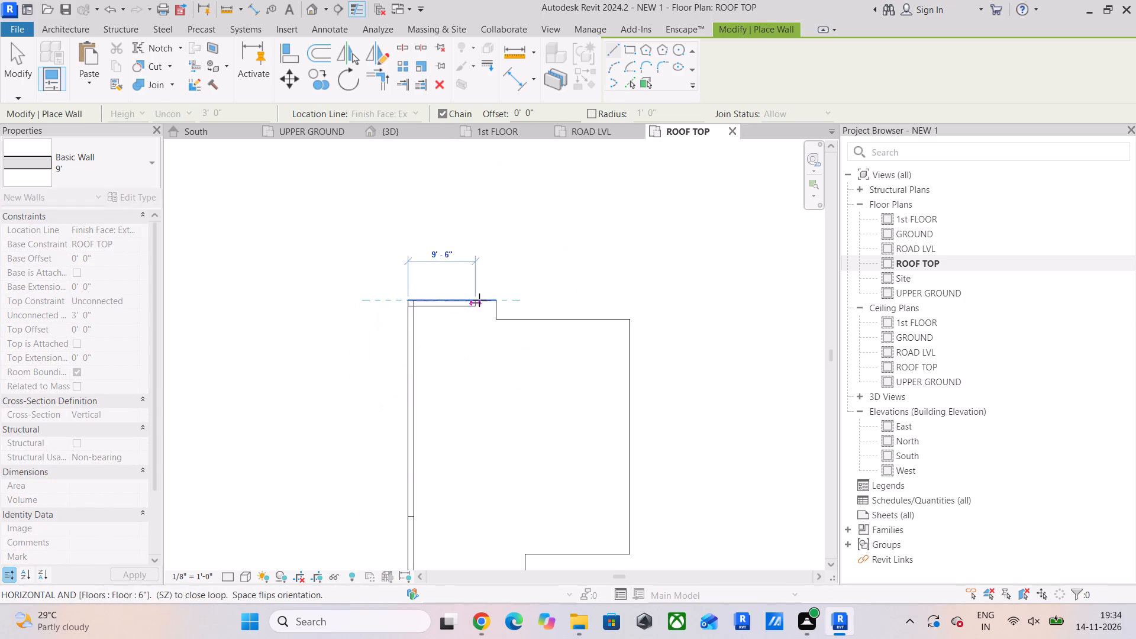
click(496, 299)
click(493, 324)
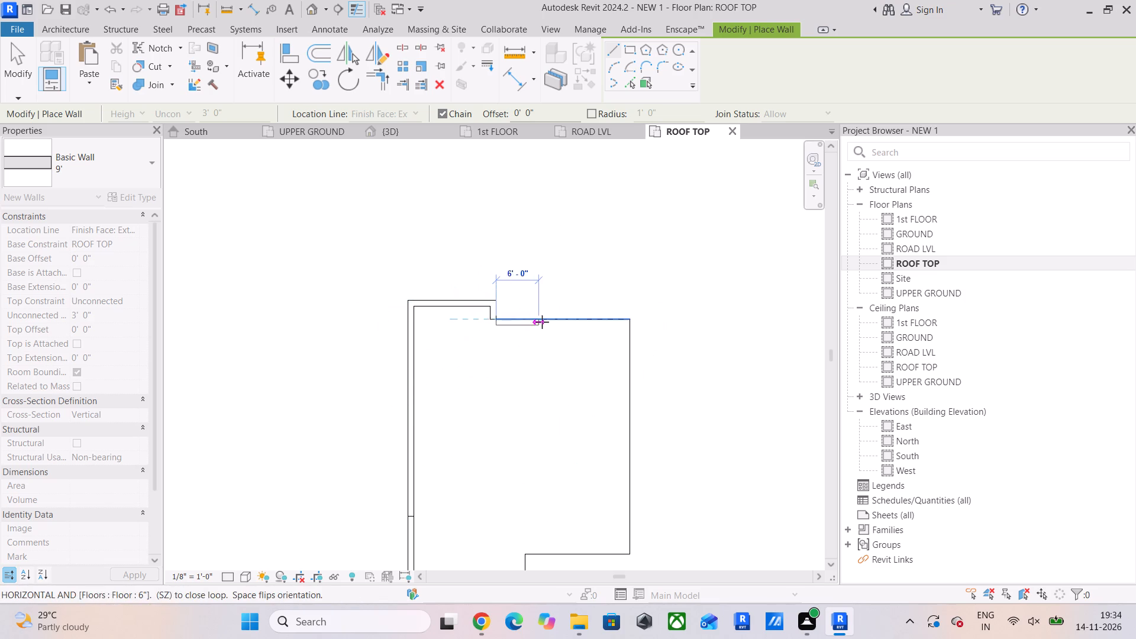
click(625, 321)
middle_drag(626, 515, 628, 456)
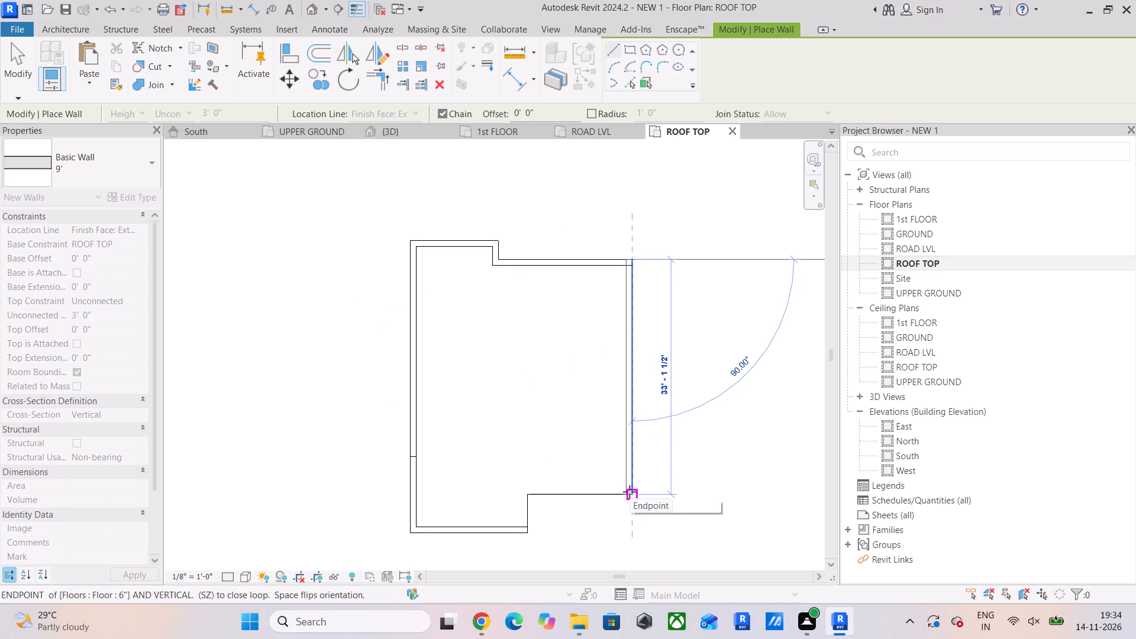
click(630, 492)
click(528, 495)
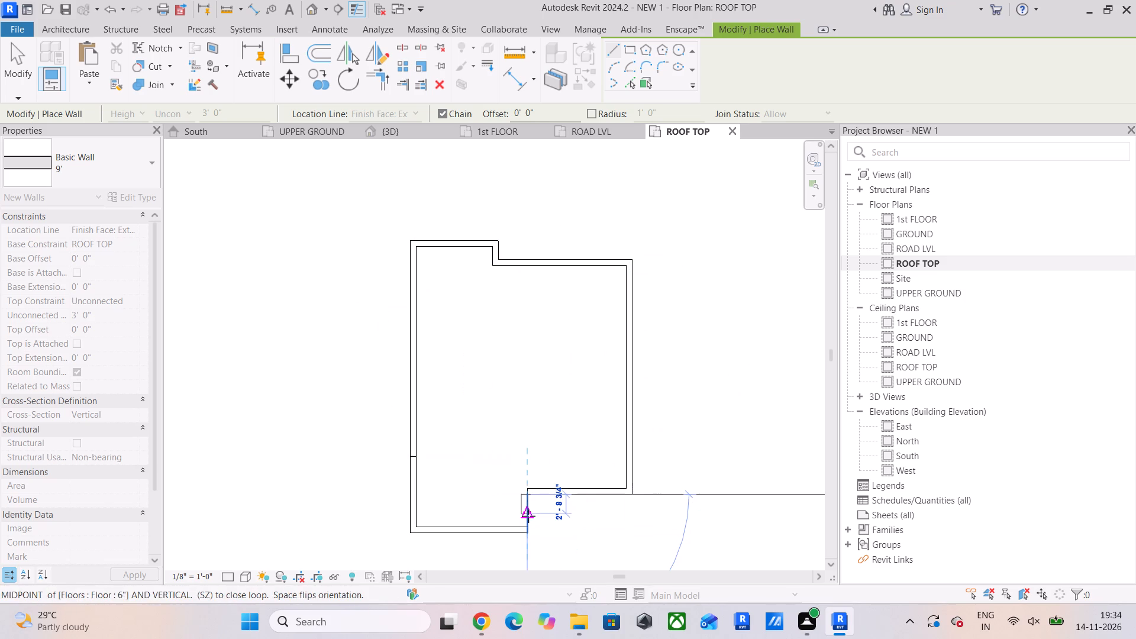
click(528, 525)
key(Escape)
key(Escape)
key(Escape)
Examine the rooftop parapet walls and the front facade, first in plan and mainly in the 3D view.
middle_drag(546, 496, 530, 428)
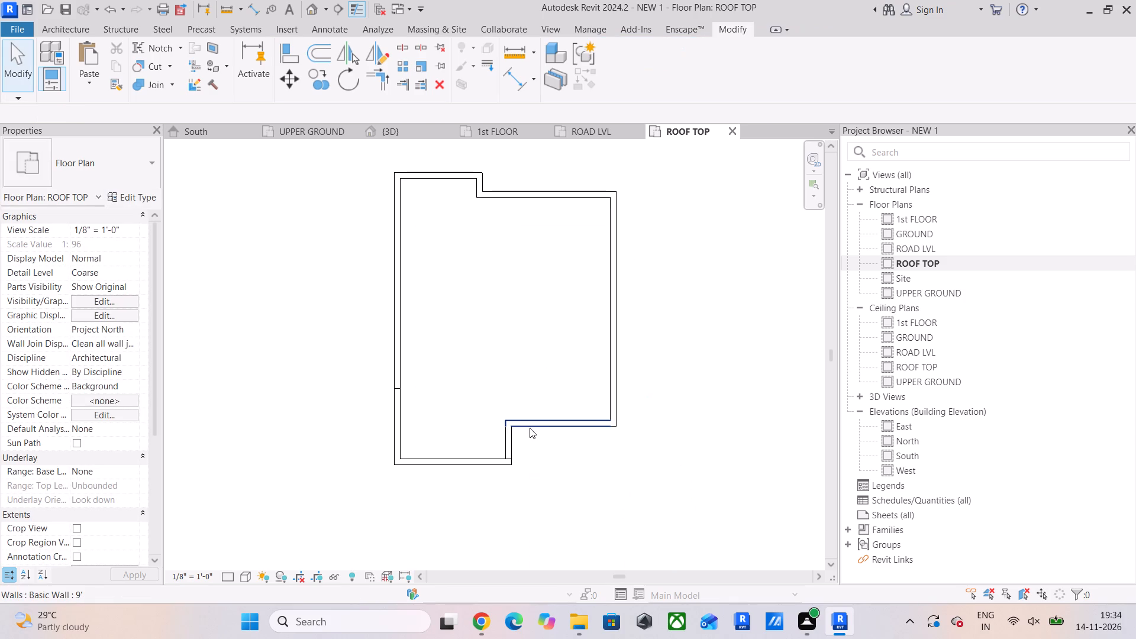
middle_drag(527, 437, 322, 413)
scroll(387, 413, down, 4)
middle_drag(396, 415, 333, 408)
scroll(292, 373, up, 3)
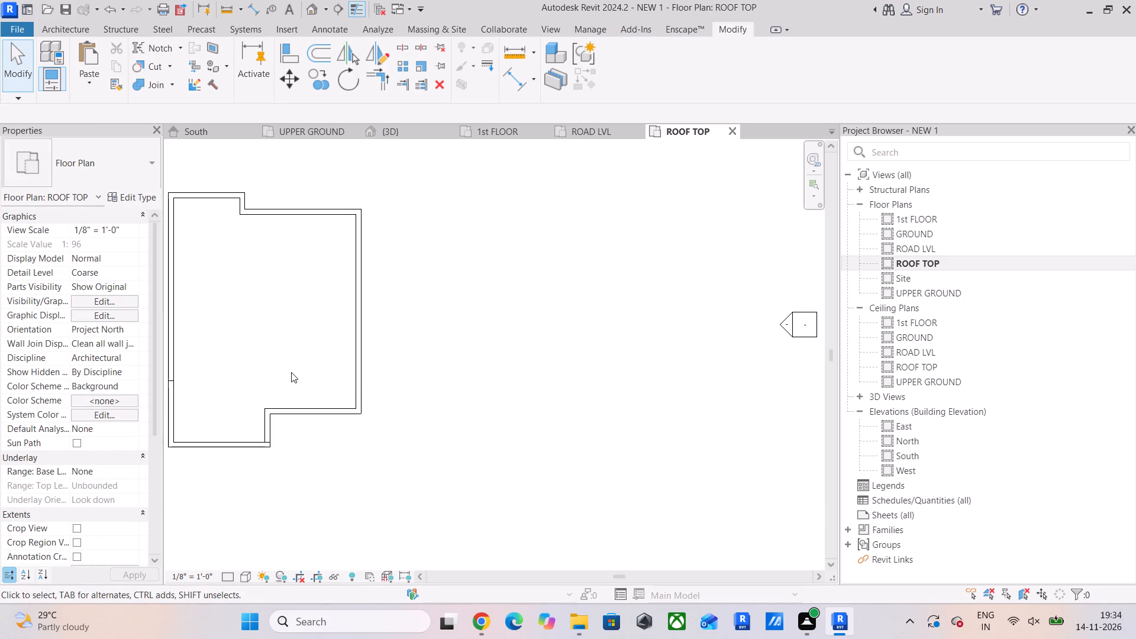
scroll(334, 381, down, 5)
middle_drag(352, 382, 477, 398)
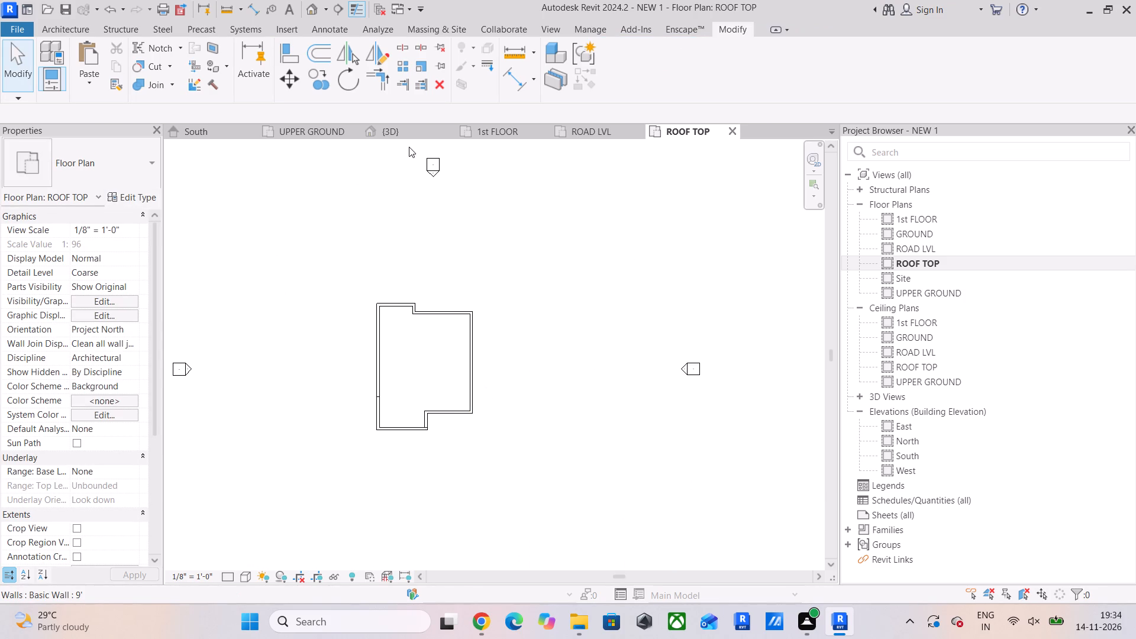
click(412, 134)
scroll(538, 317, down, 4)
shift+middle_drag(607, 309, 573, 316)
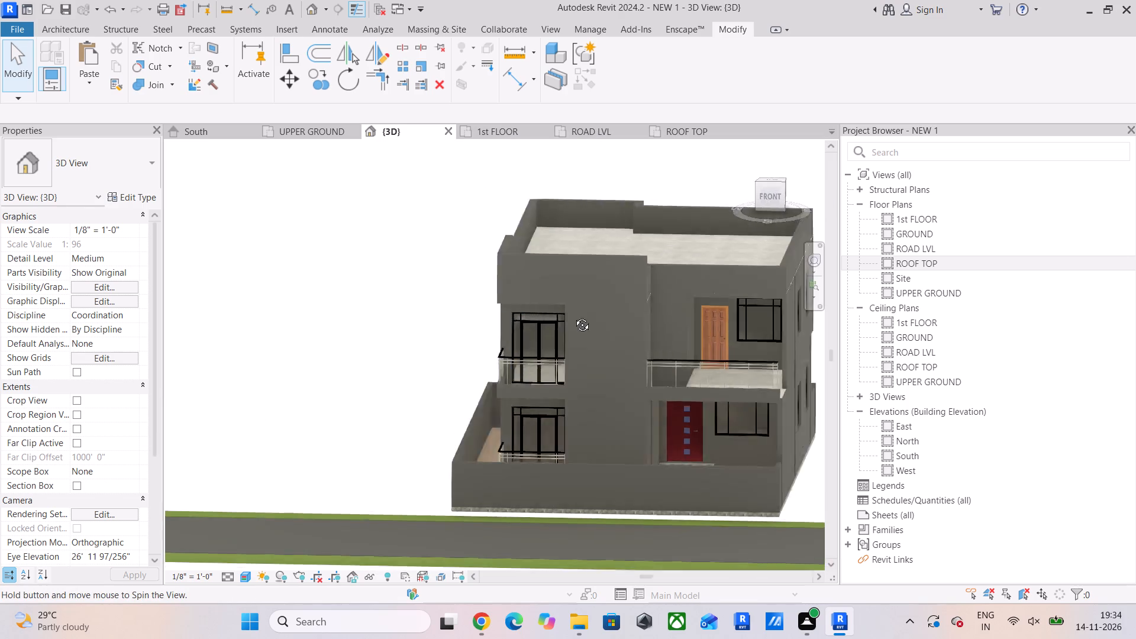
shift+middle_drag(573, 316, 607, 275)
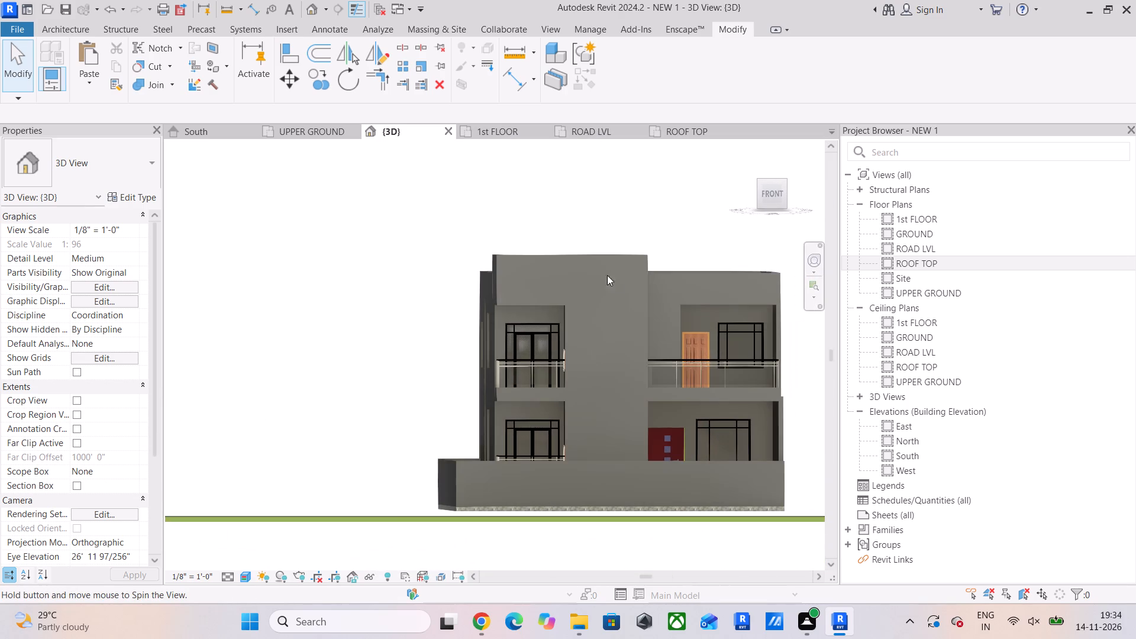
middle_drag(711, 334, 597, 341)
scroll(603, 297, up, 3)
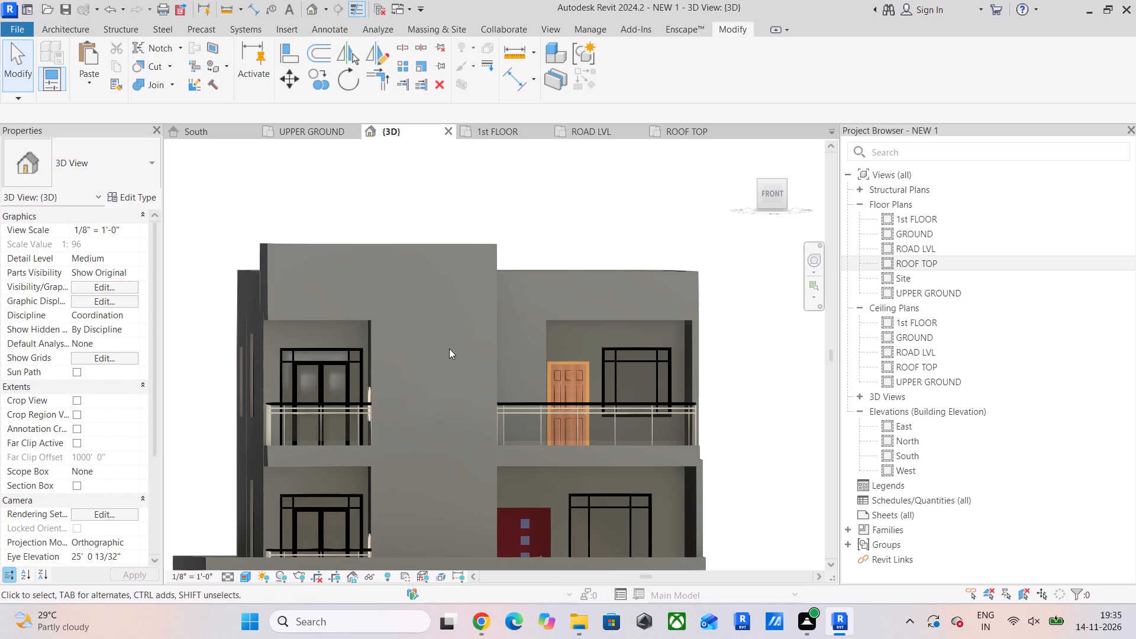
scroll(451, 385, down, 3)
middle_drag(451, 385, 460, 300)
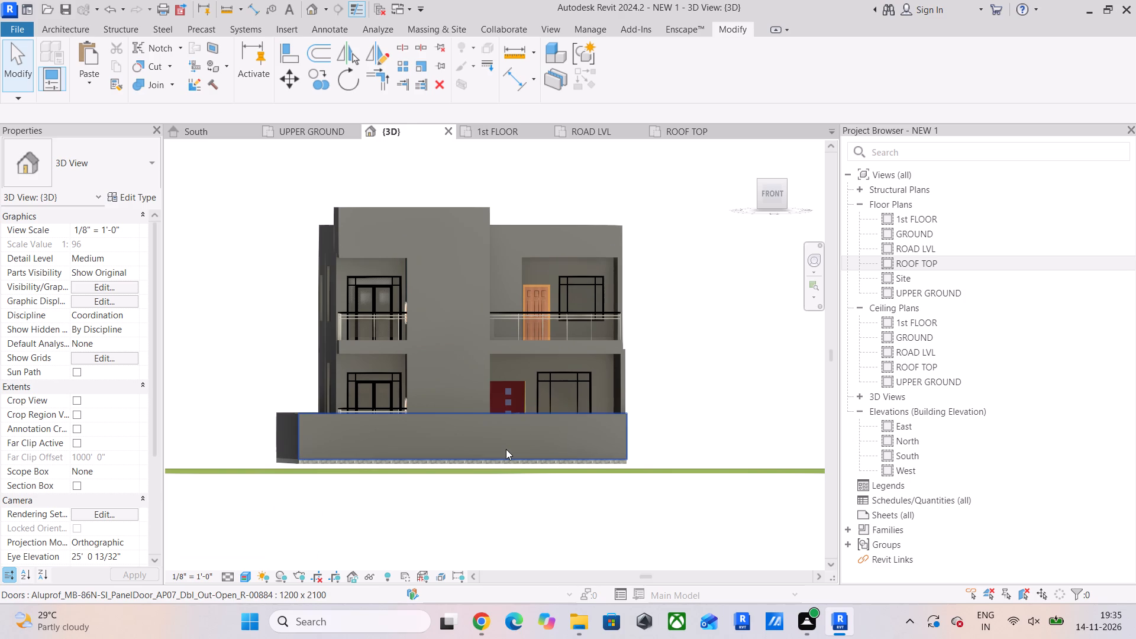
scroll(506, 449, up, 4)
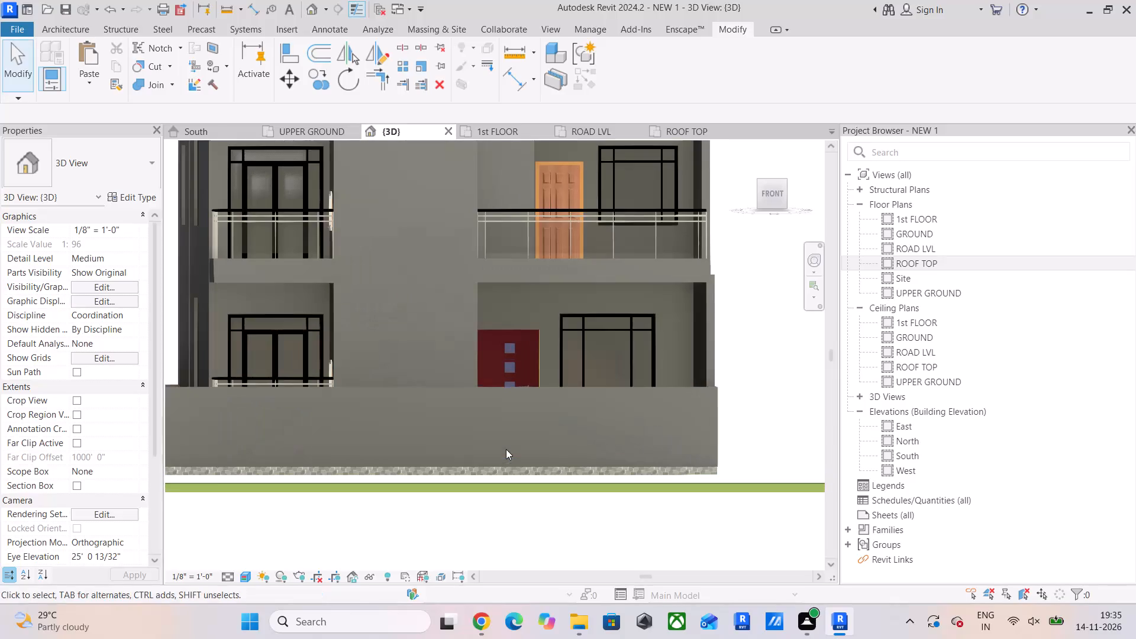
middle_drag(504, 448, 438, 439)
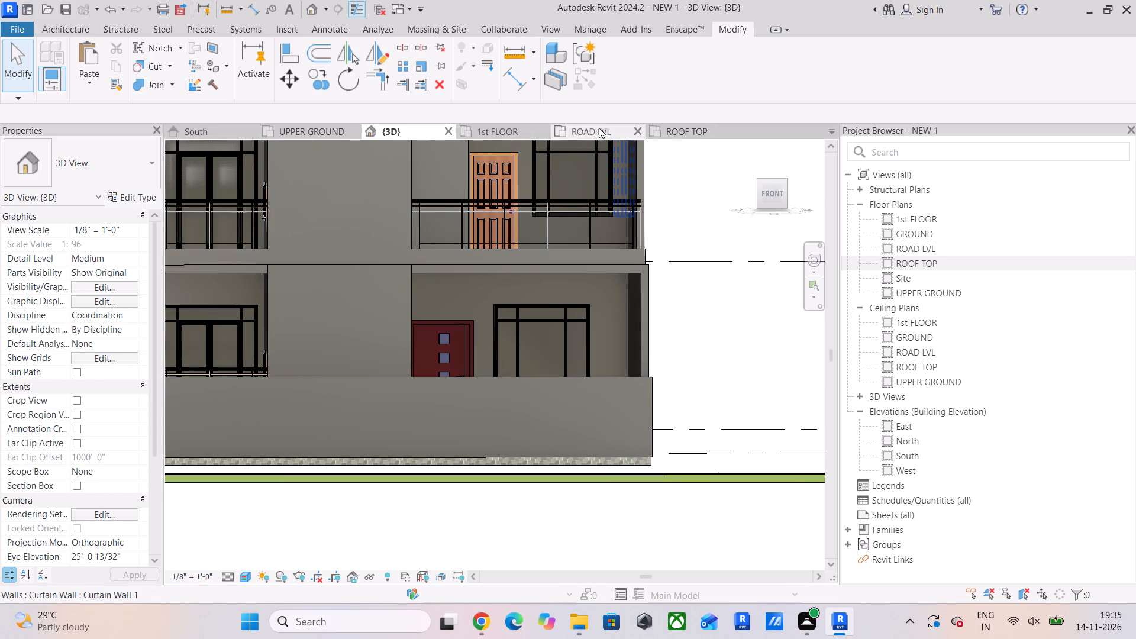
Close the South elevation view.
click(247, 128)
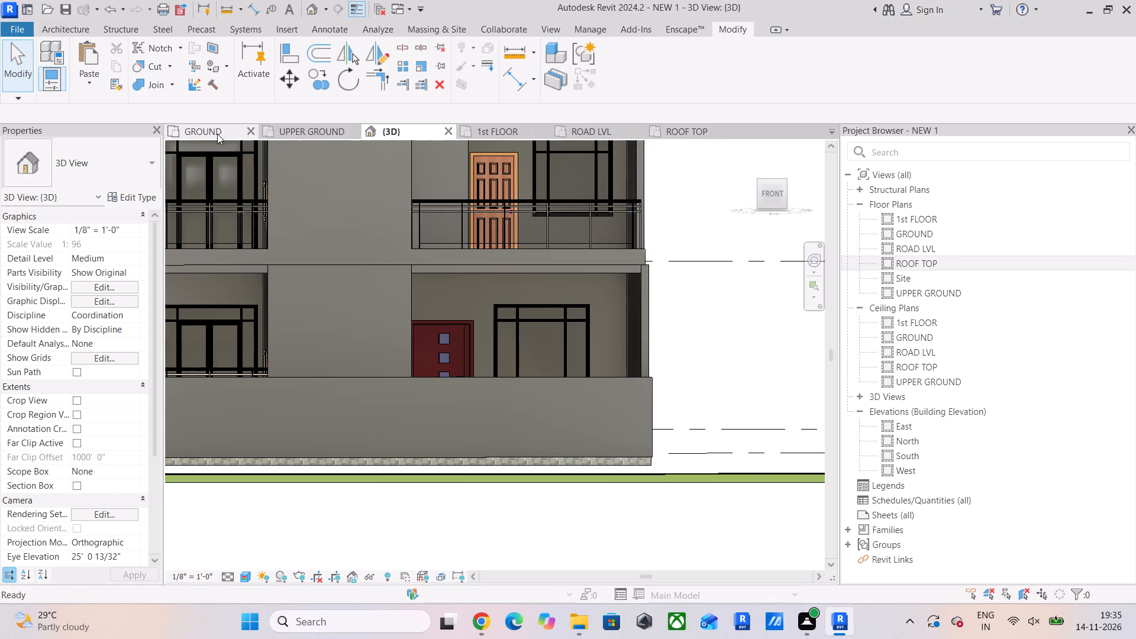
In the GROUND floor plan, start an architectural column and duplicate the 24" x 24" Rectangular Column type as 16" X 16".
click(216, 133)
scroll(703, 321, up, 4)
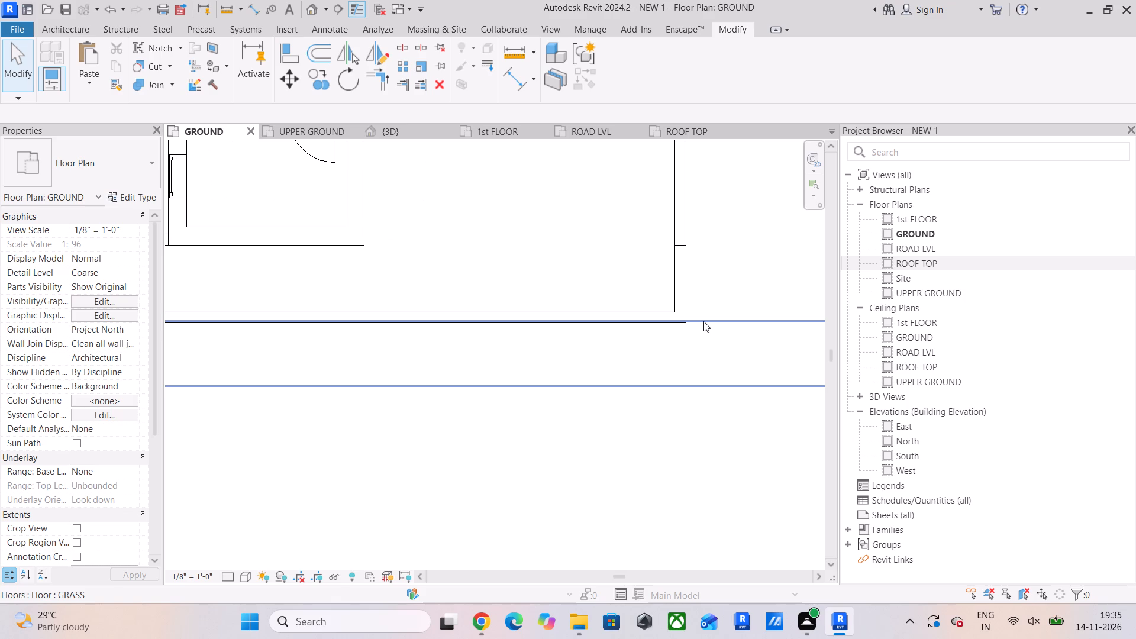
scroll(559, 326, down, 6)
middle_drag(572, 328, 540, 316)
scroll(540, 316, down, 4)
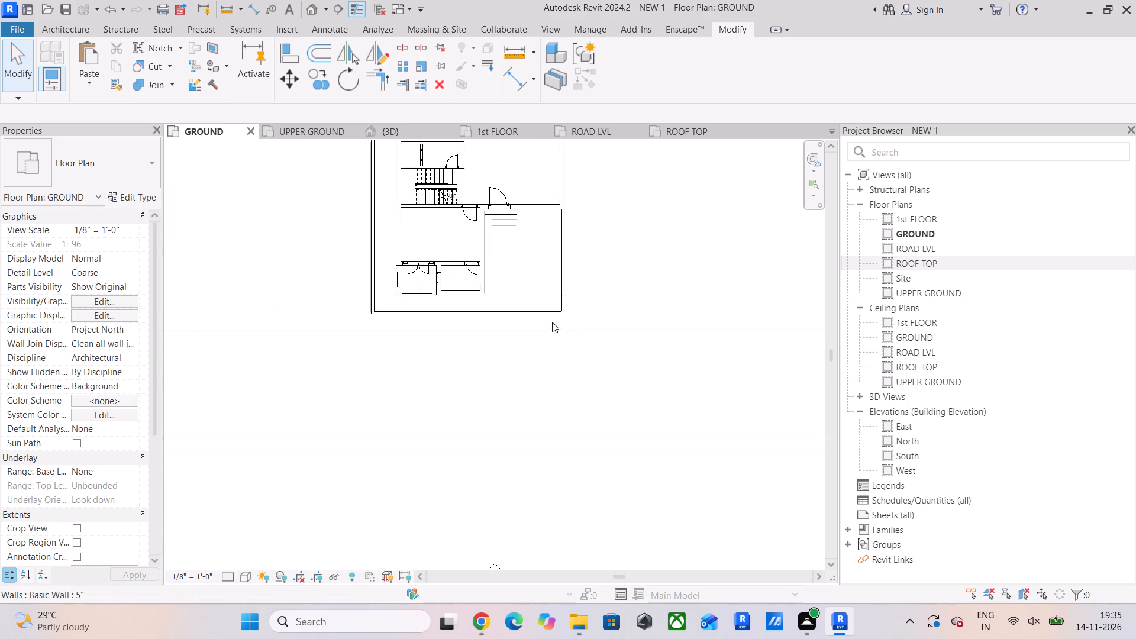
middle_drag(548, 325, 502, 334)
scroll(499, 334, down, 4)
scroll(476, 327, up, 12)
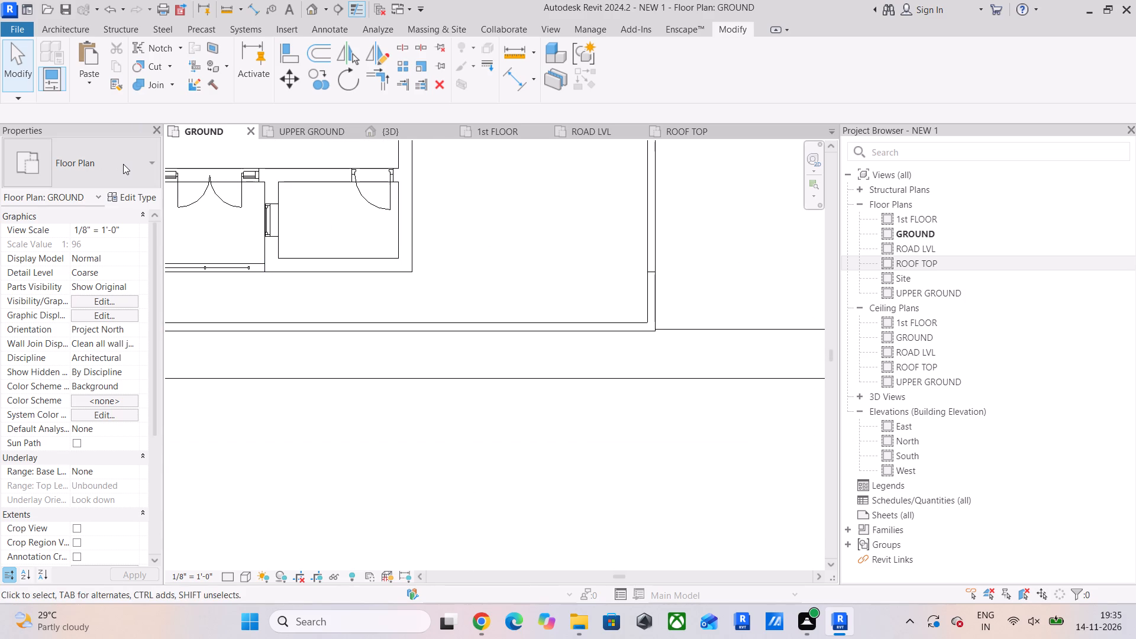
click(71, 22)
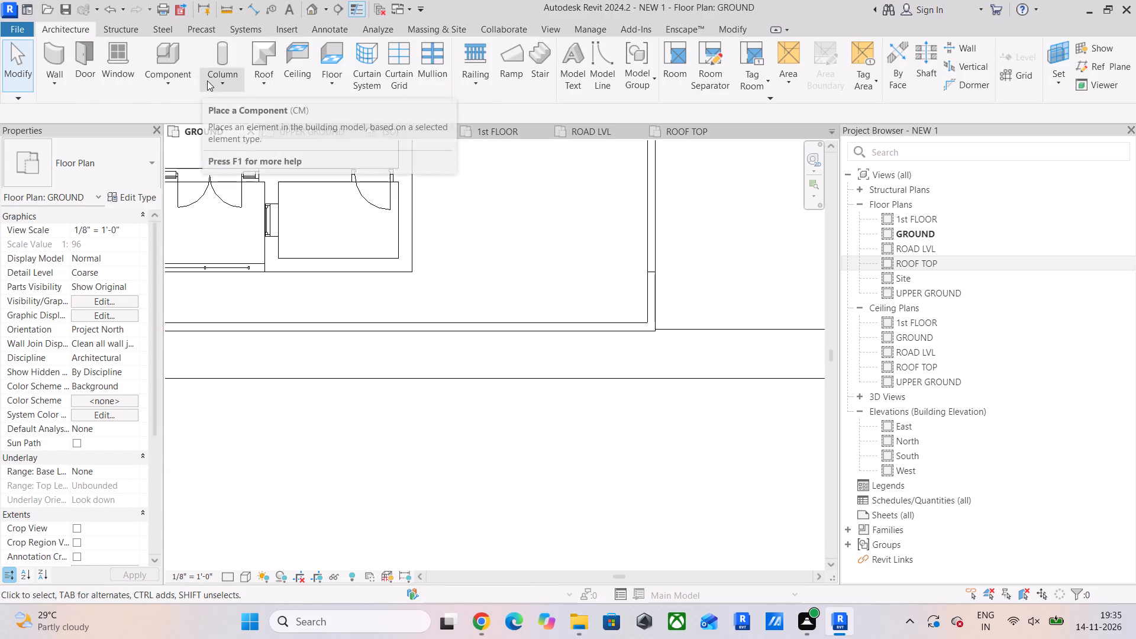
click(207, 80)
click(253, 137)
scroll(437, 264, down, 4)
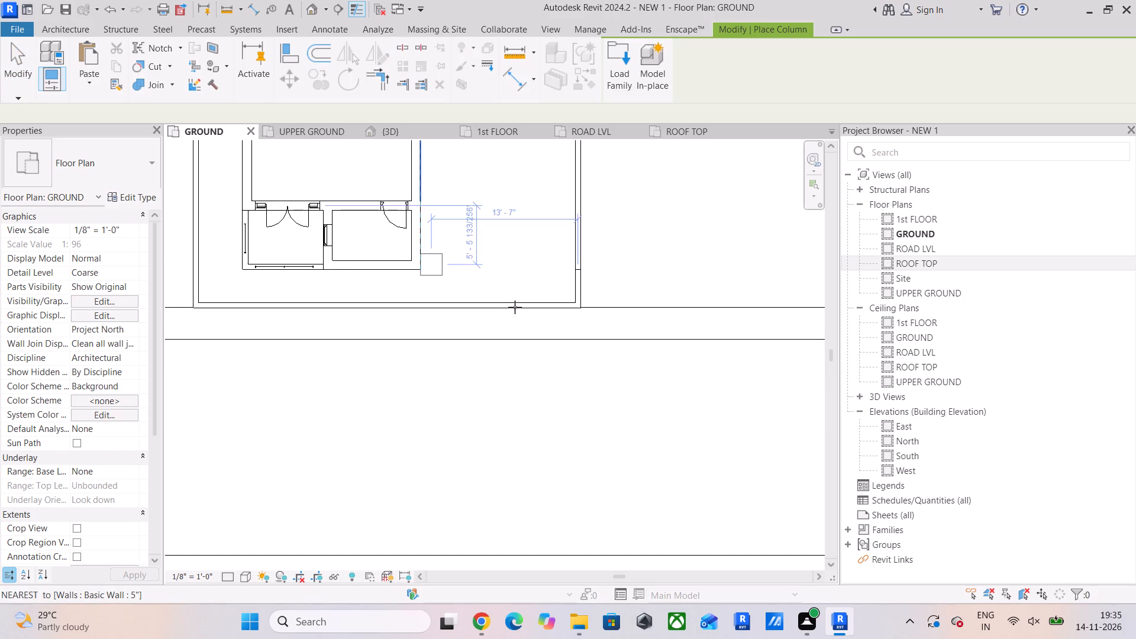
scroll(582, 309, up, 5)
scroll(498, 268, up, 4)
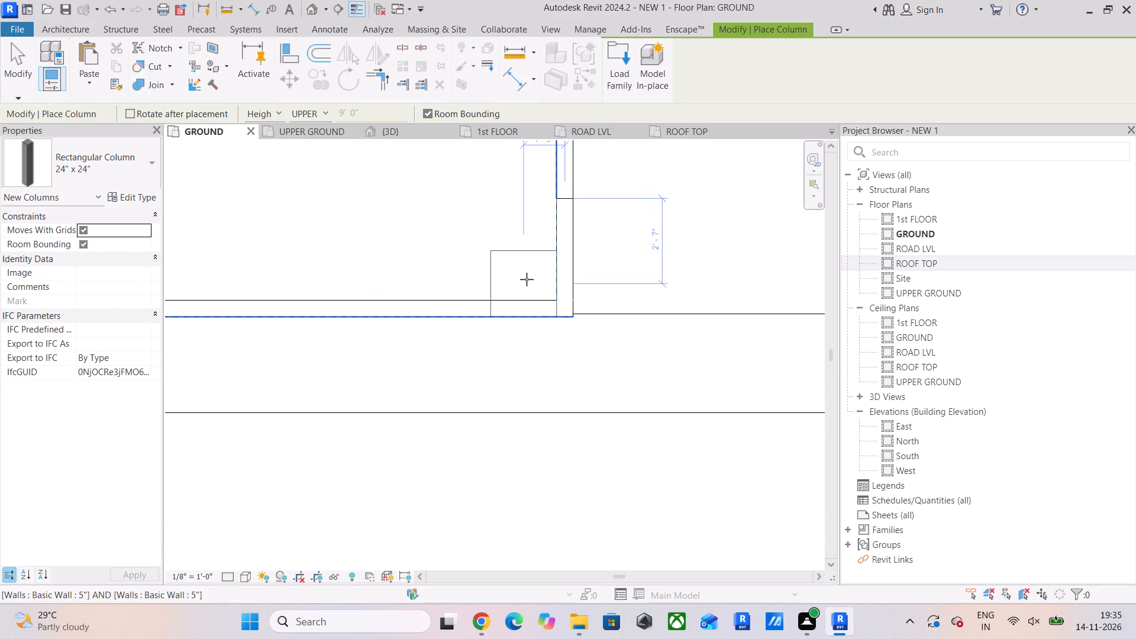
click(155, 199)
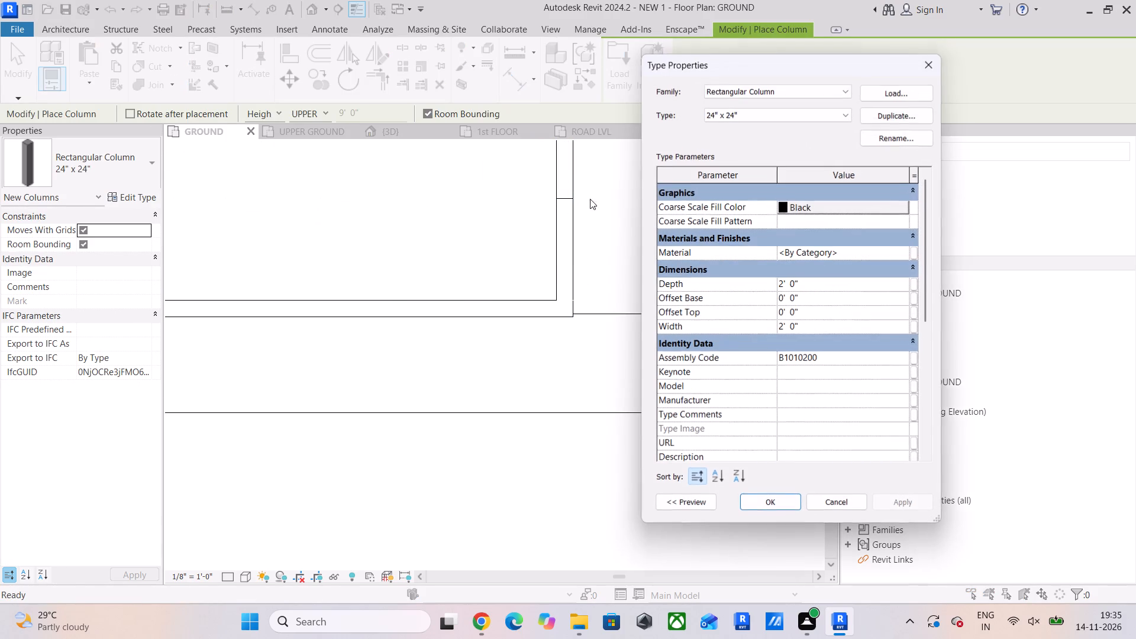
click(905, 115)
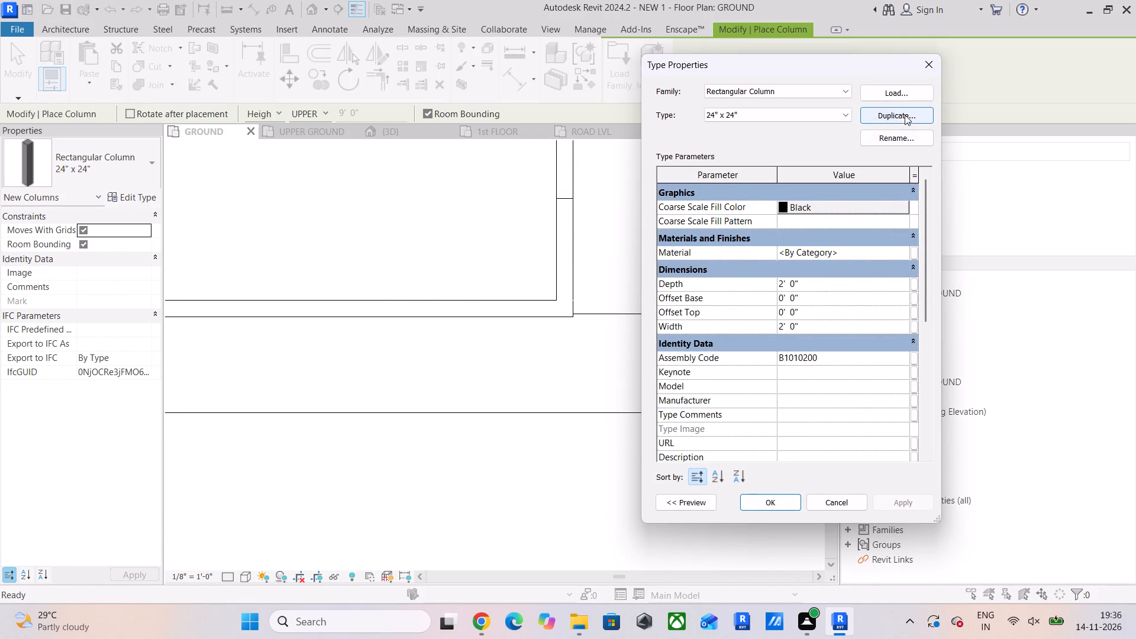
key(1)
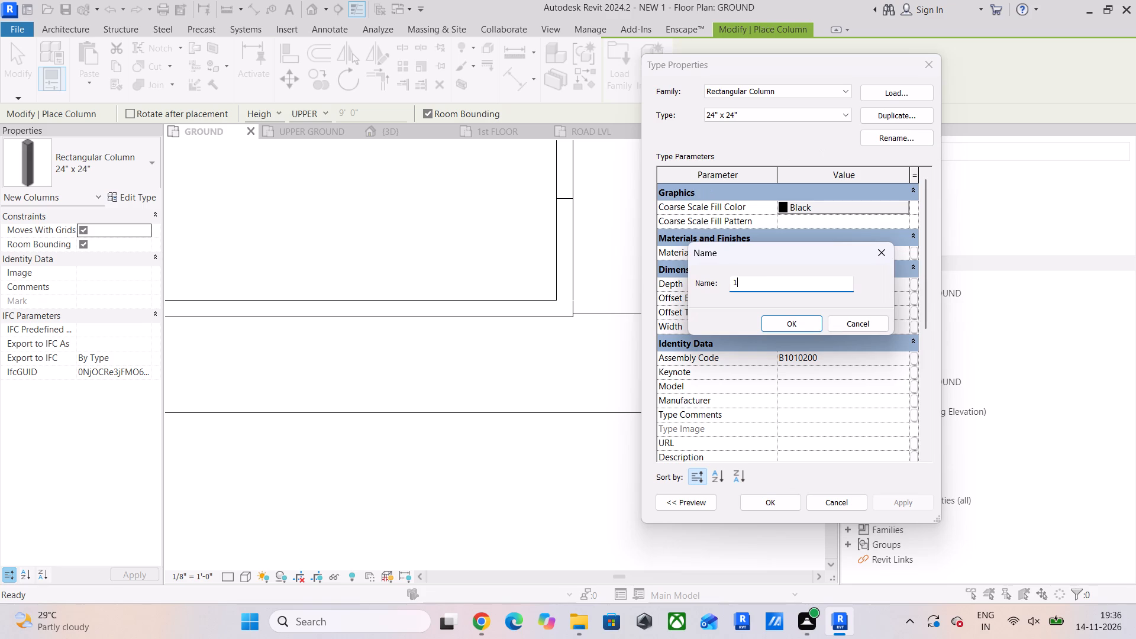
key(6)
text(" X)
key(space)
key(1)
text(6")
key(Return)
Set the new column type's depth and width to 16" each and apply the changes.
click(828, 279)
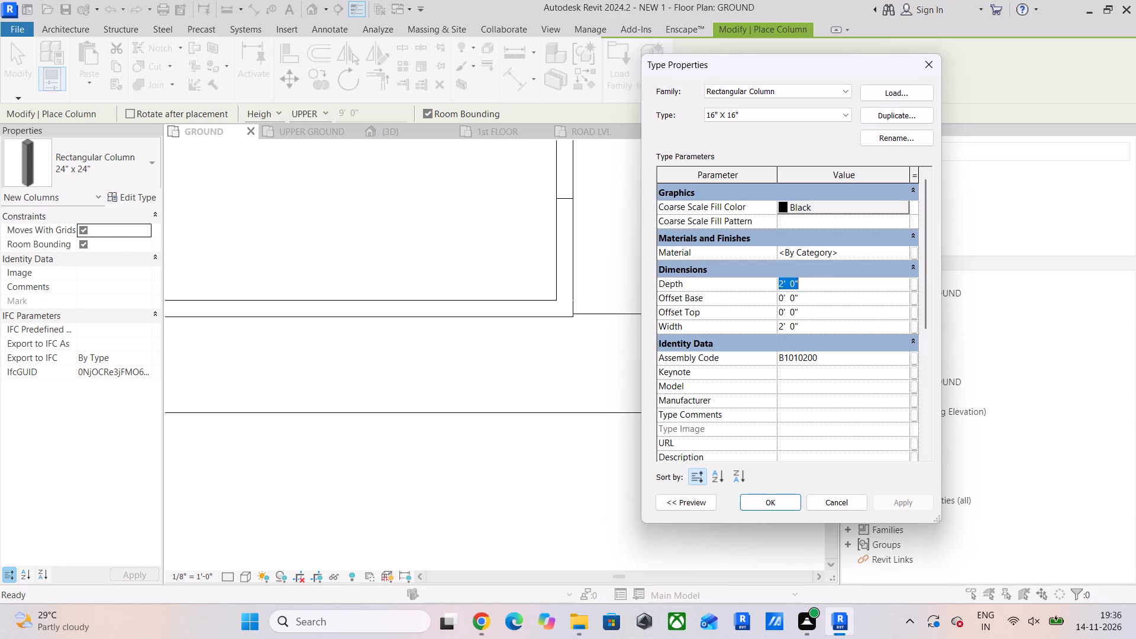
text(16")
key(Return)
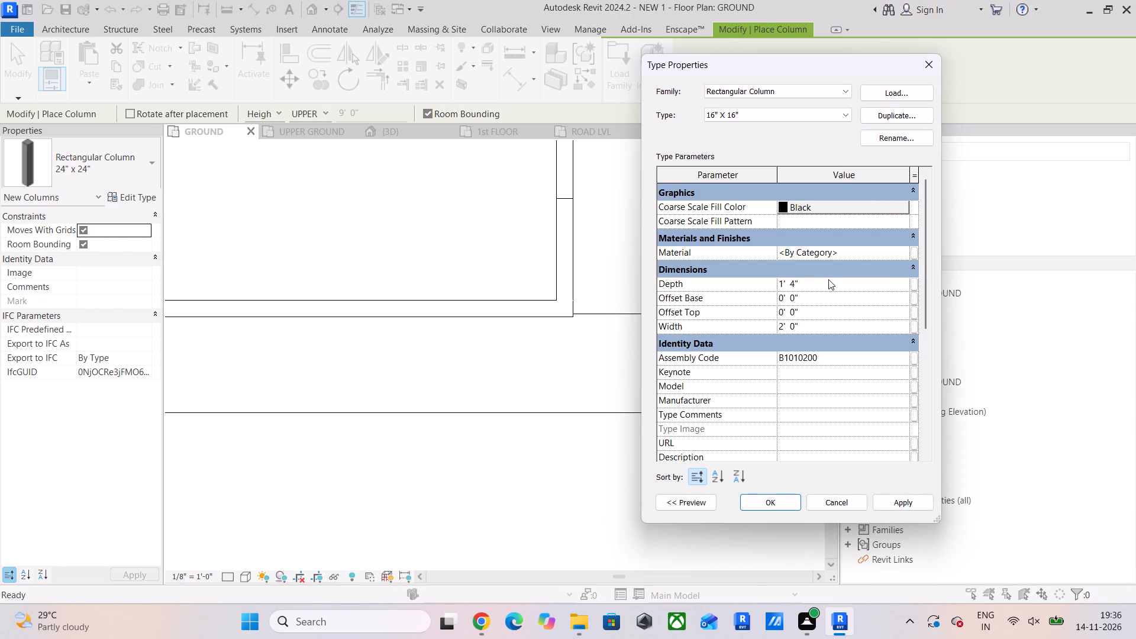
click(814, 327)
text(16")
key(Return)
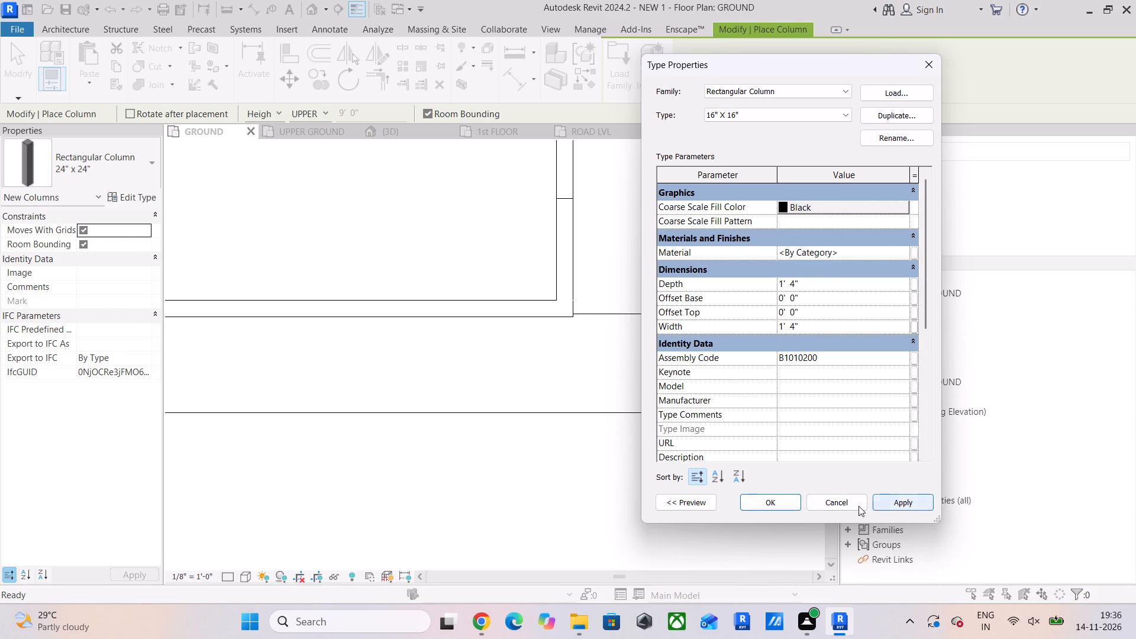
click(902, 498)
click(787, 504)
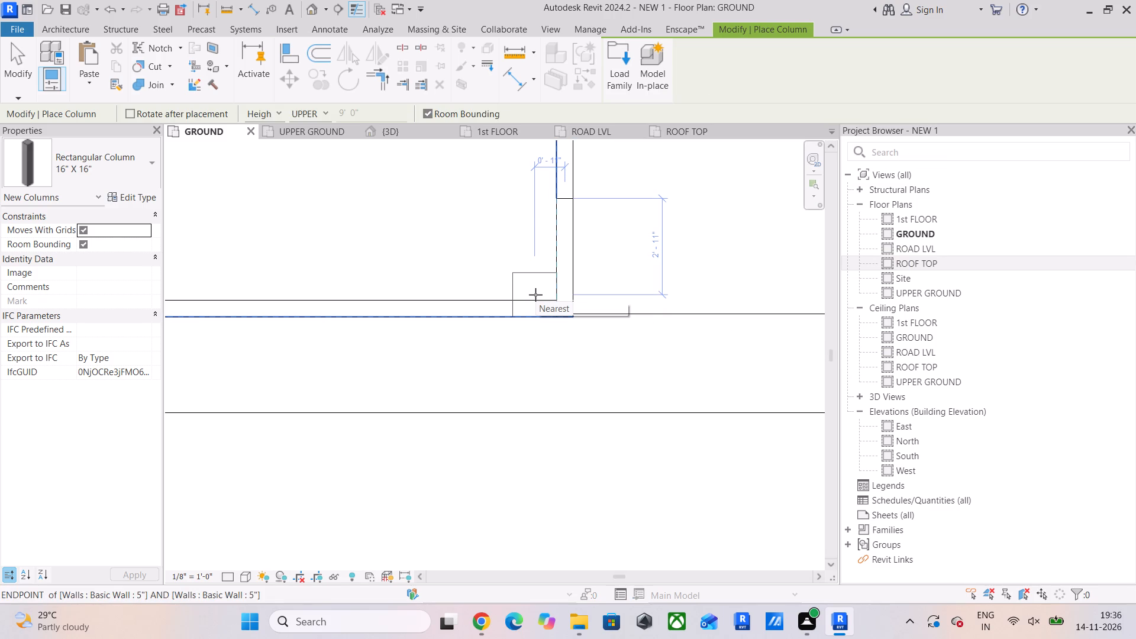
Place two 16" X 16" columns along the front boundary wall, one at its southeast corner and one aligned with the house corner.
click(535, 295)
scroll(476, 290, down, 3)
middle_drag(476, 290, 628, 289)
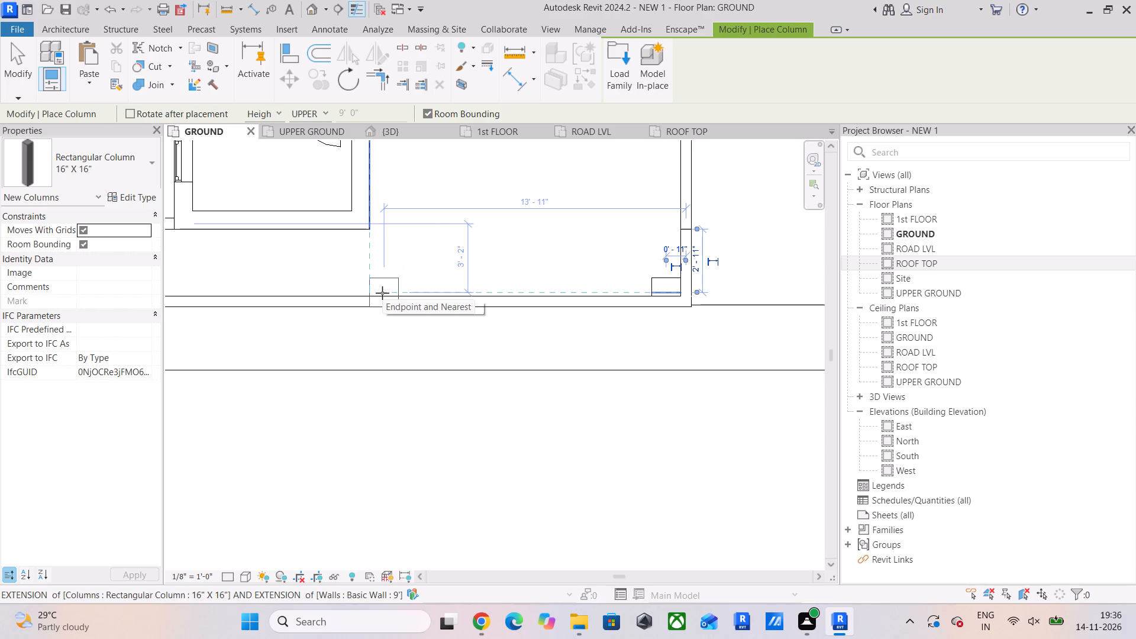
click(350, 293)
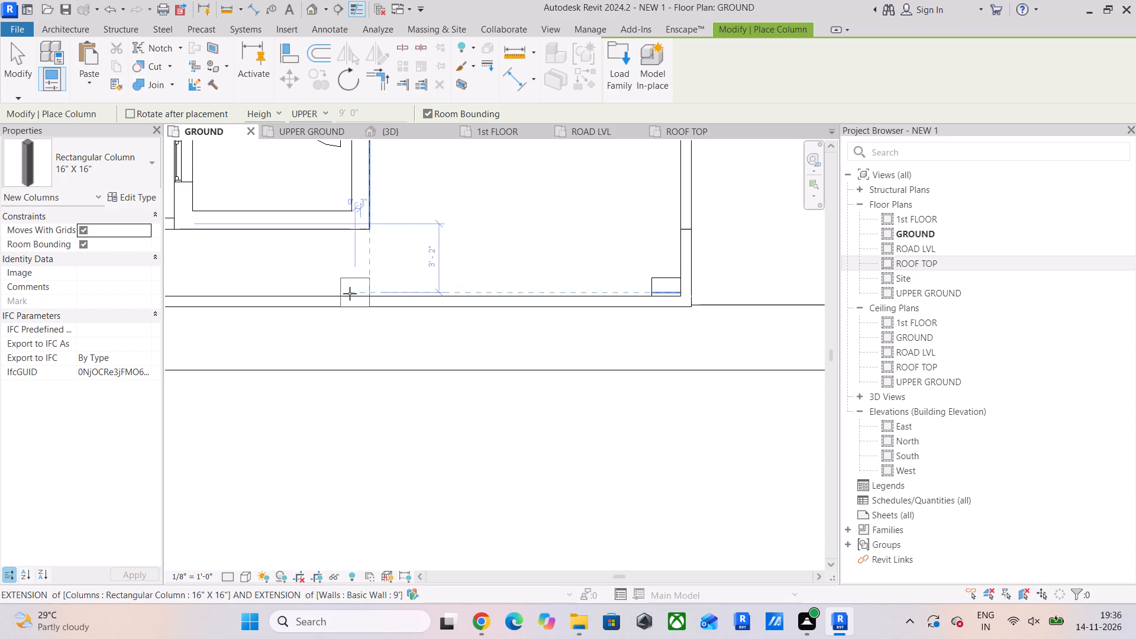
key(Escape)
key(Escape)
key(Escape)
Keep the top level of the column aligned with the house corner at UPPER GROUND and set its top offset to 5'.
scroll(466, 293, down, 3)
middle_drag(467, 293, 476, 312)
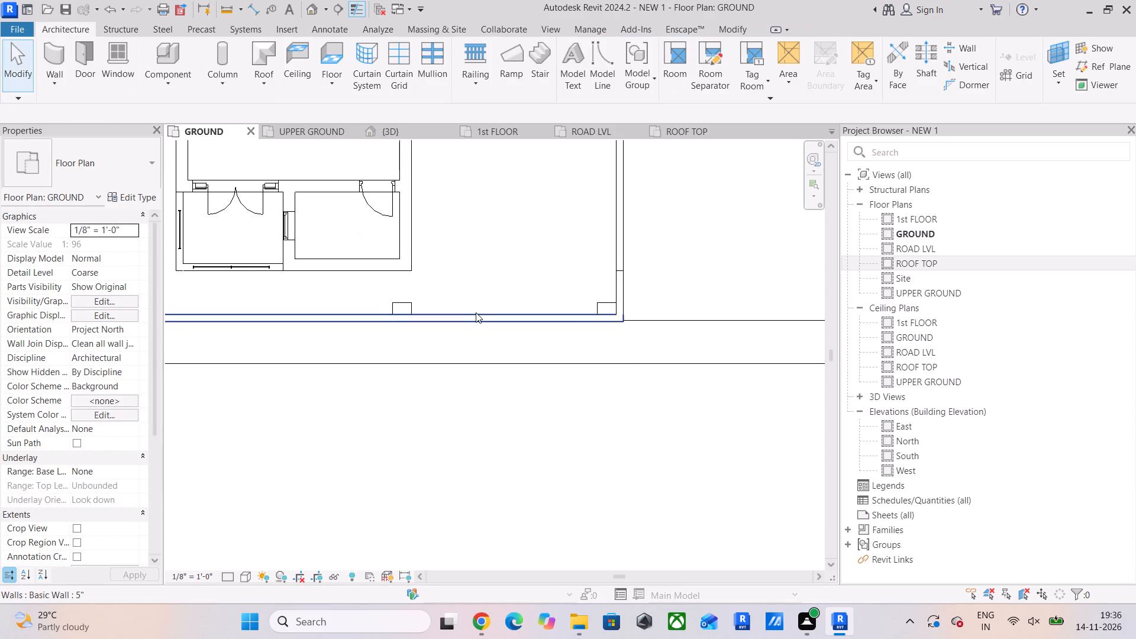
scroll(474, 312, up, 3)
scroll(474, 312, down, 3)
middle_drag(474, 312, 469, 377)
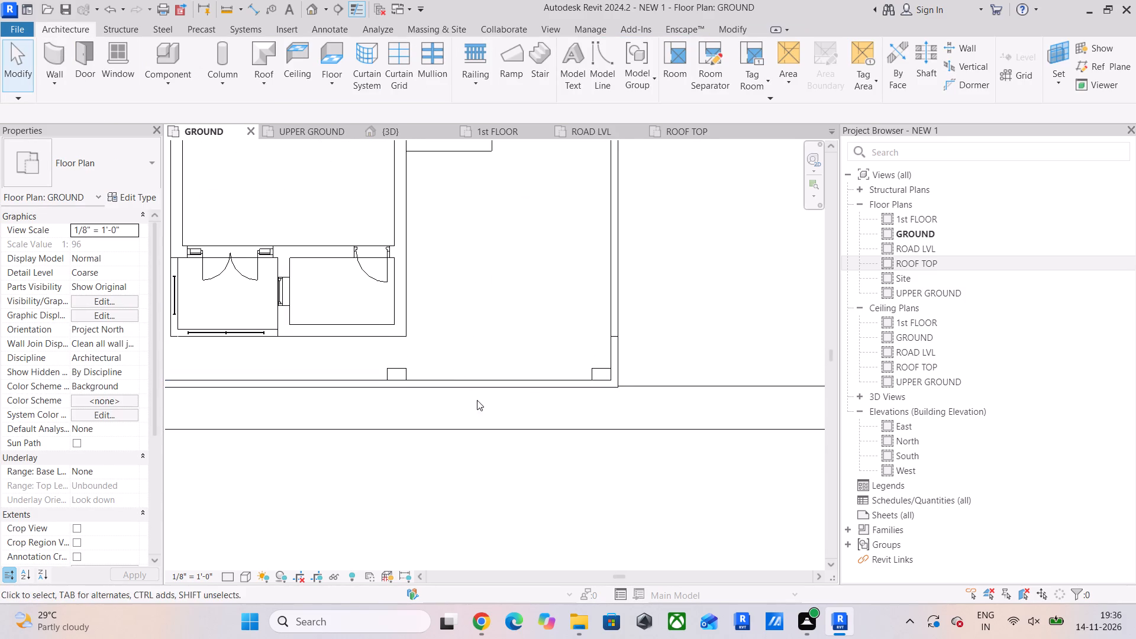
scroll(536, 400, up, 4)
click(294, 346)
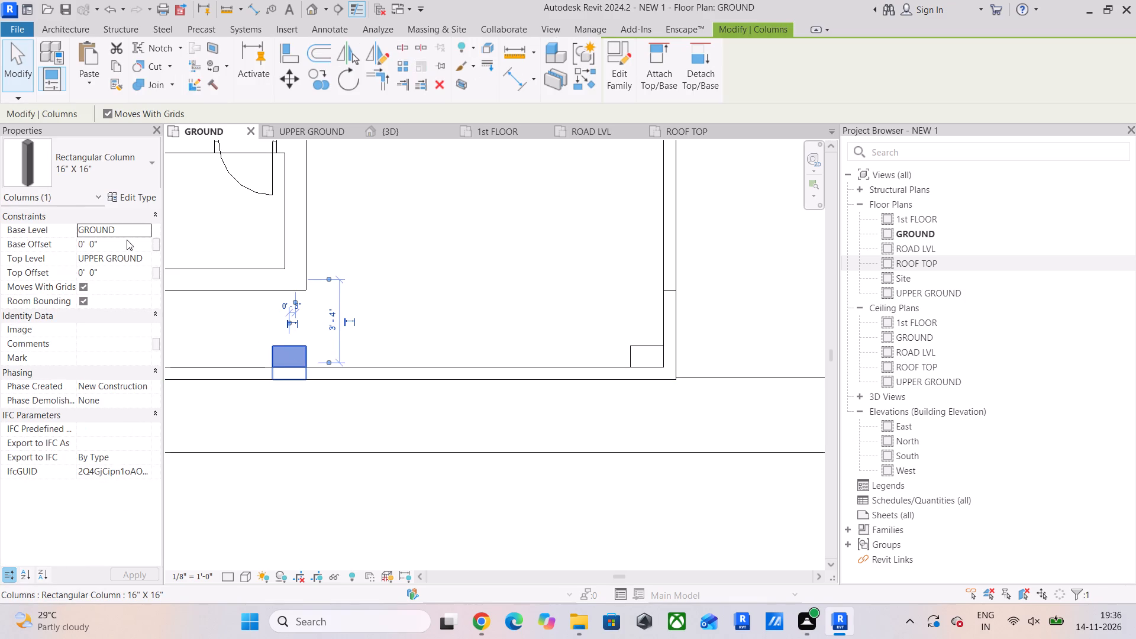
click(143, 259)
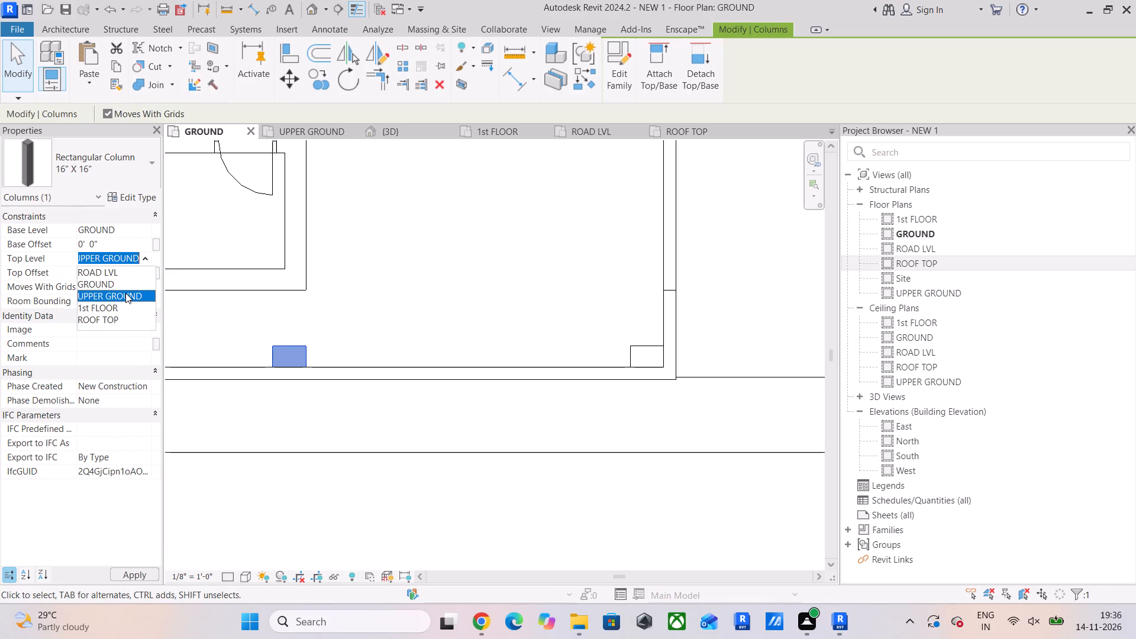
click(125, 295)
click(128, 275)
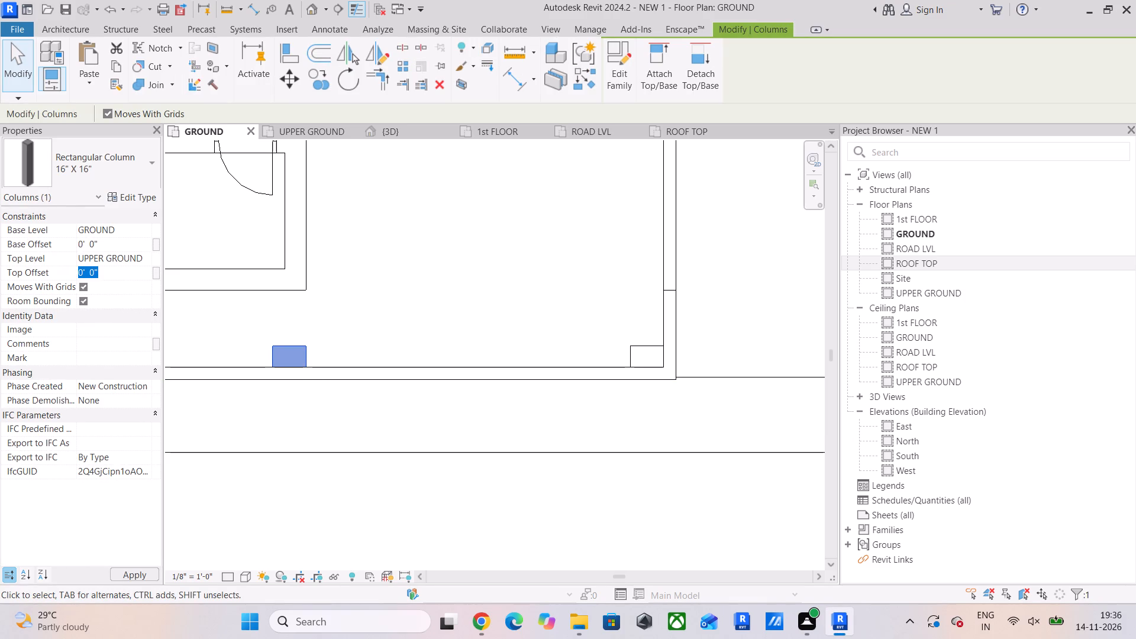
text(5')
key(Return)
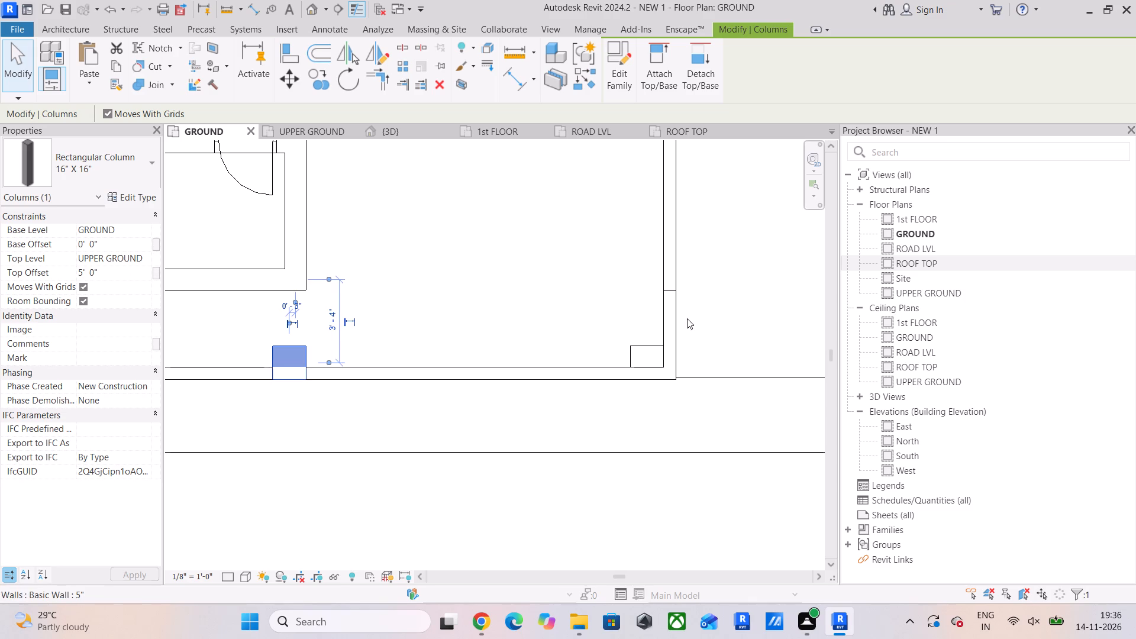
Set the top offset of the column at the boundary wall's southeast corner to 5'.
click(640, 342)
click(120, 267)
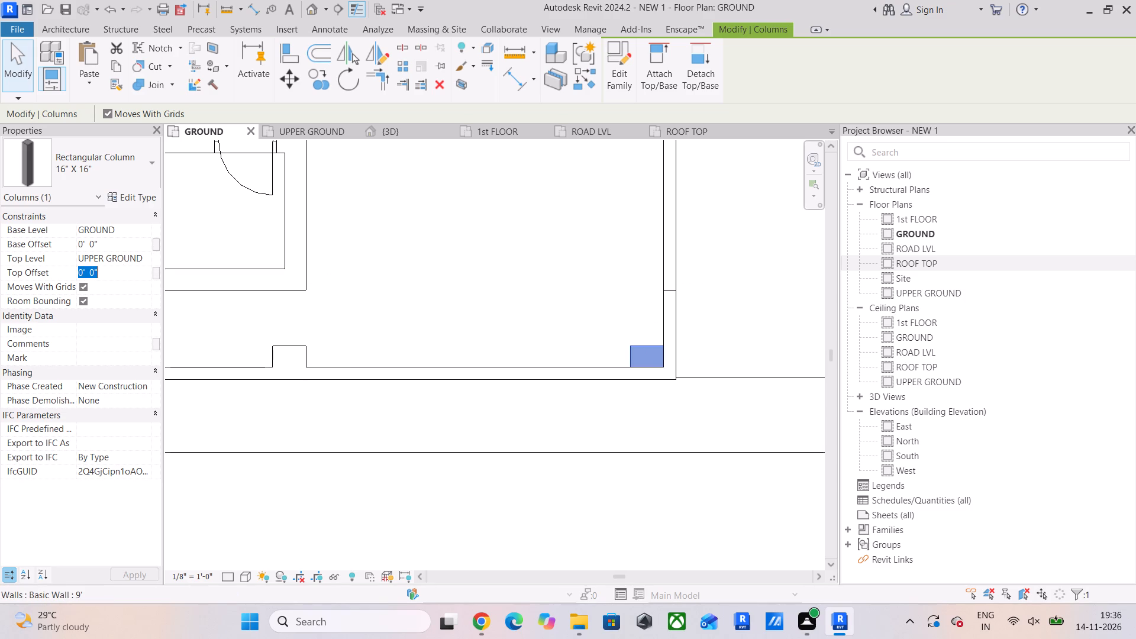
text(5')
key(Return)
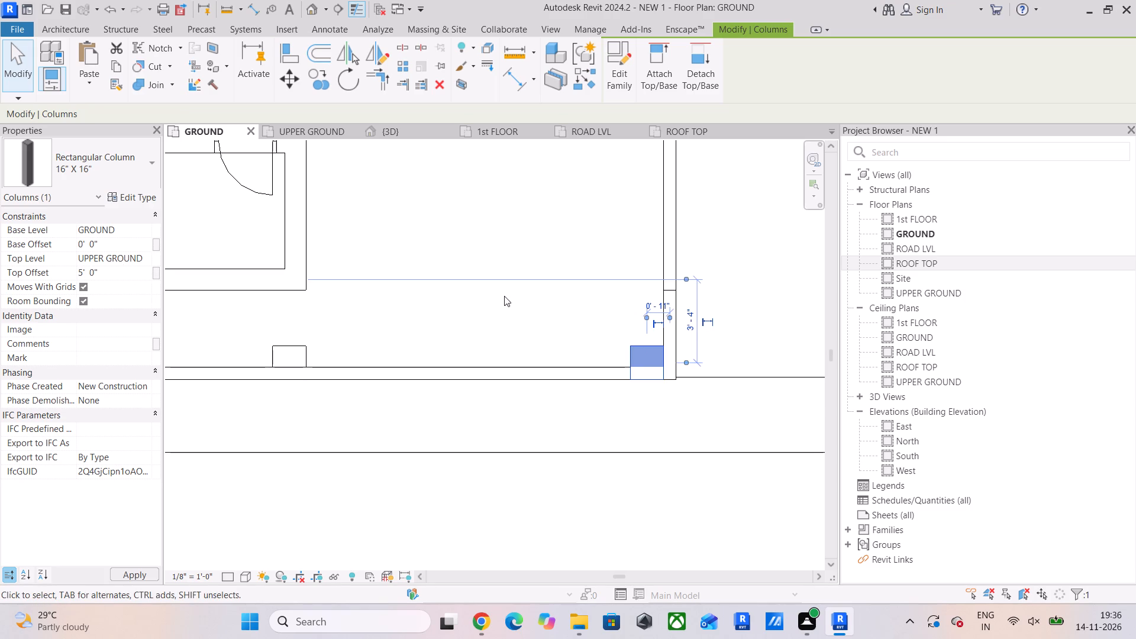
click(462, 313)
In the 3D view, set the top offset of the column near the house corner to 4'.
click(393, 134)
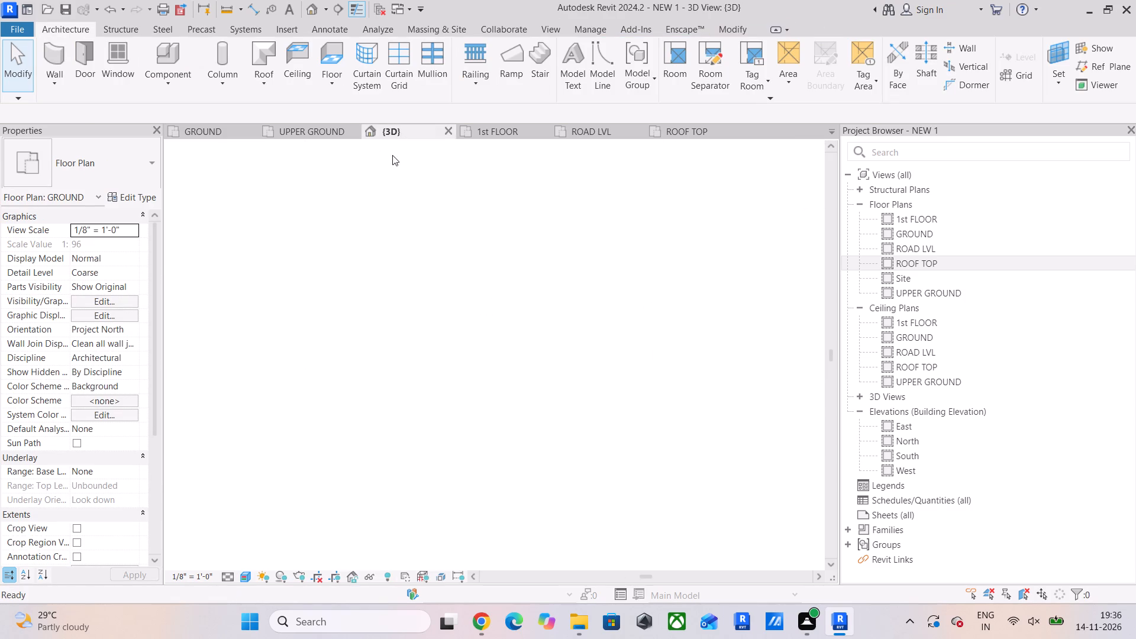
scroll(428, 364, up, 1)
shift+middle_drag(419, 373, 475, 402)
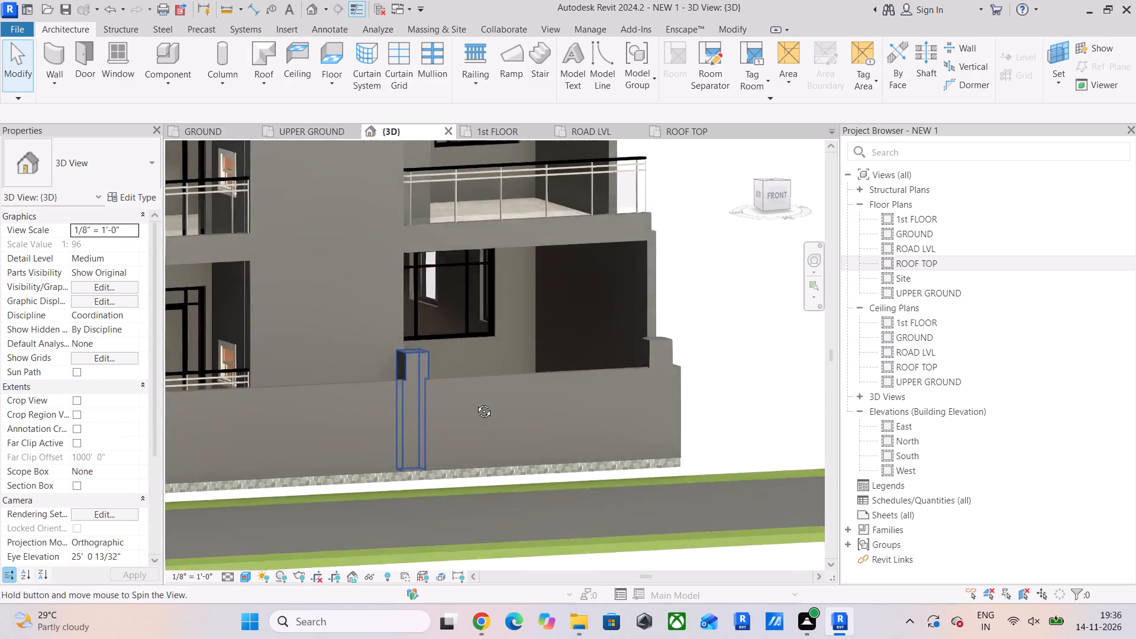
shift+middle_drag(475, 402, 534, 418)
scroll(369, 312, up, 6)
click(448, 367)
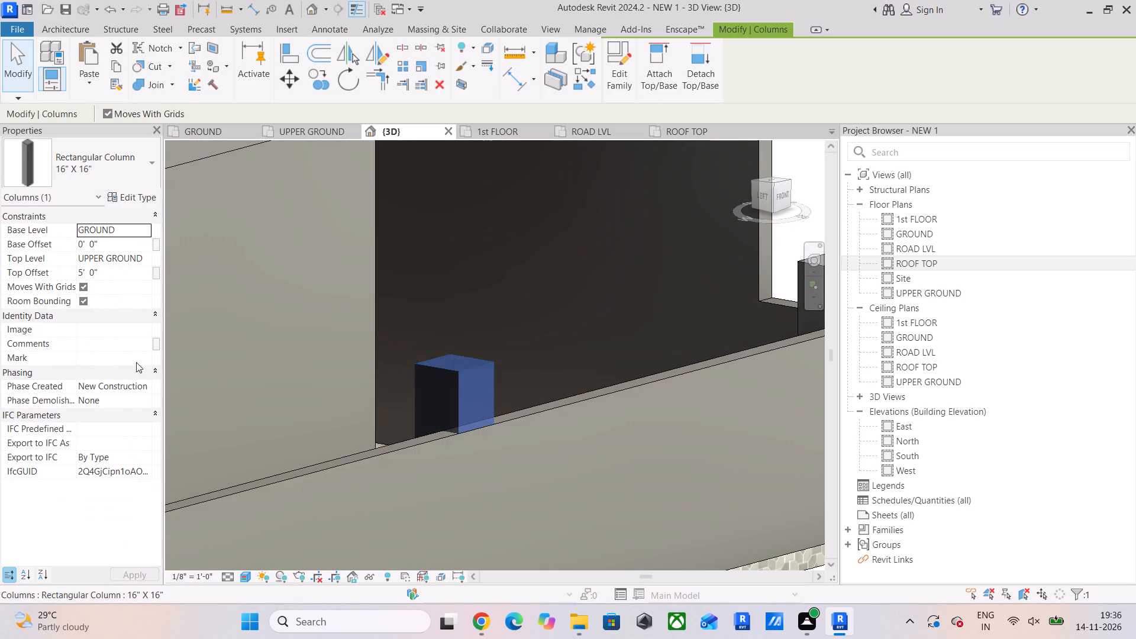
click(122, 269)
text(4')
key(Return)
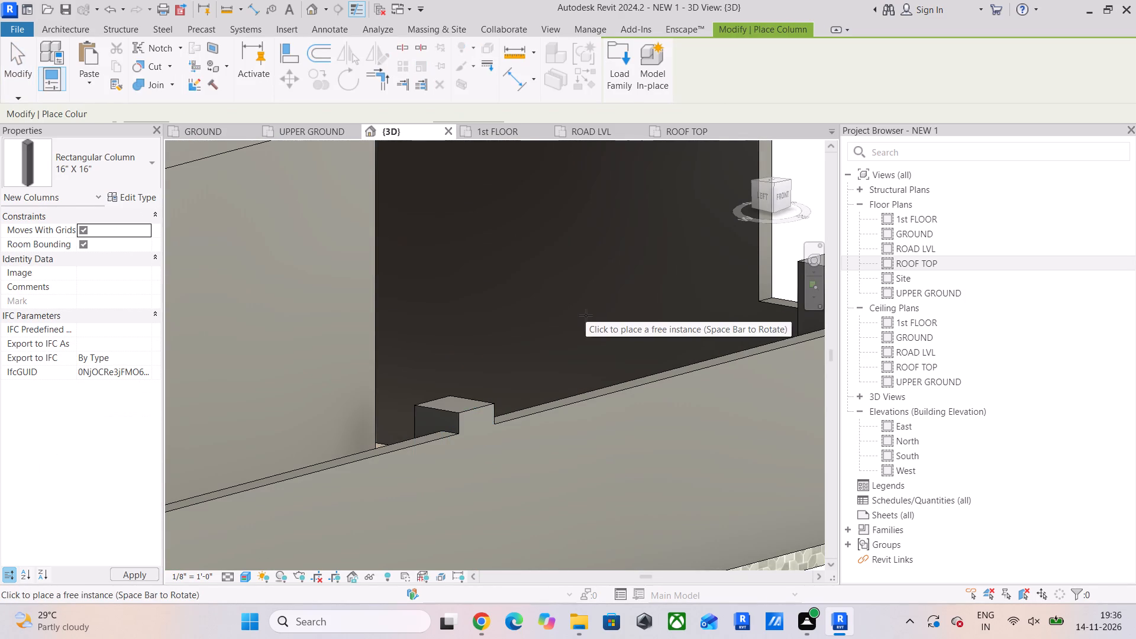
middle_drag(583, 318, 537, 358)
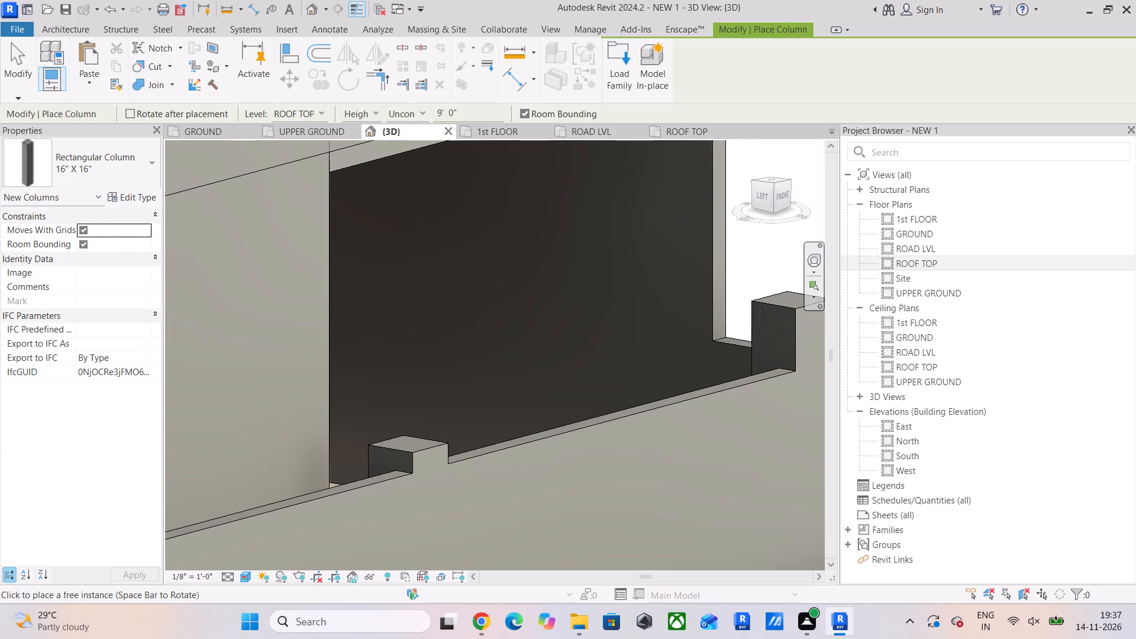
key(Escape)
Set the top offset of the column at the boundary wall's corner to 4'.
drag(764, 305, 752, 309)
click(126, 275)
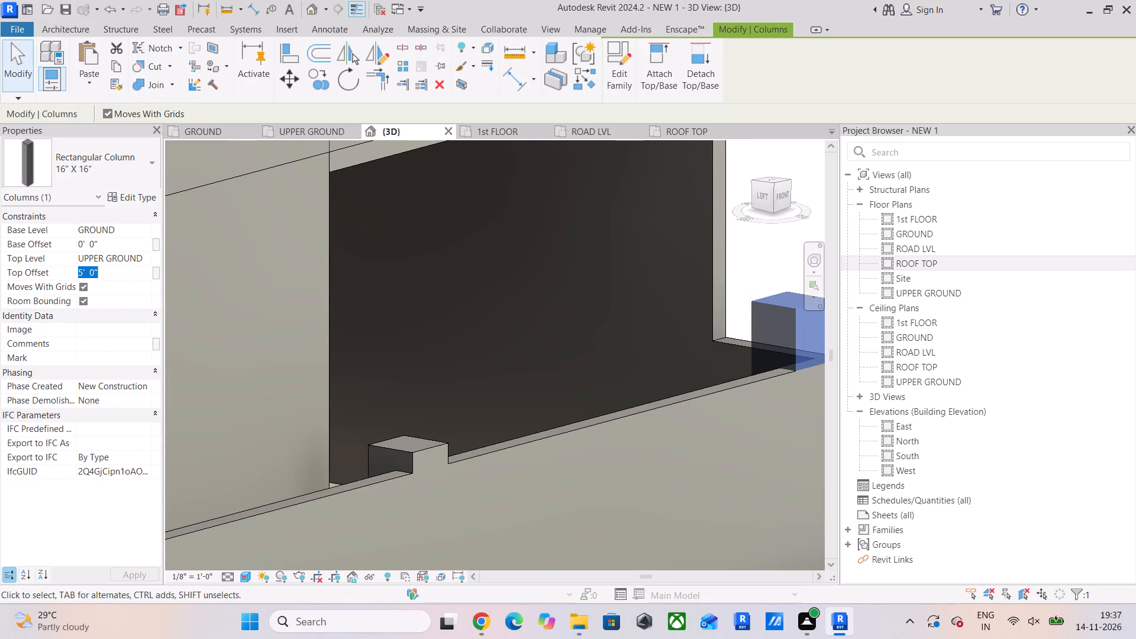
text(4')
key(Return)
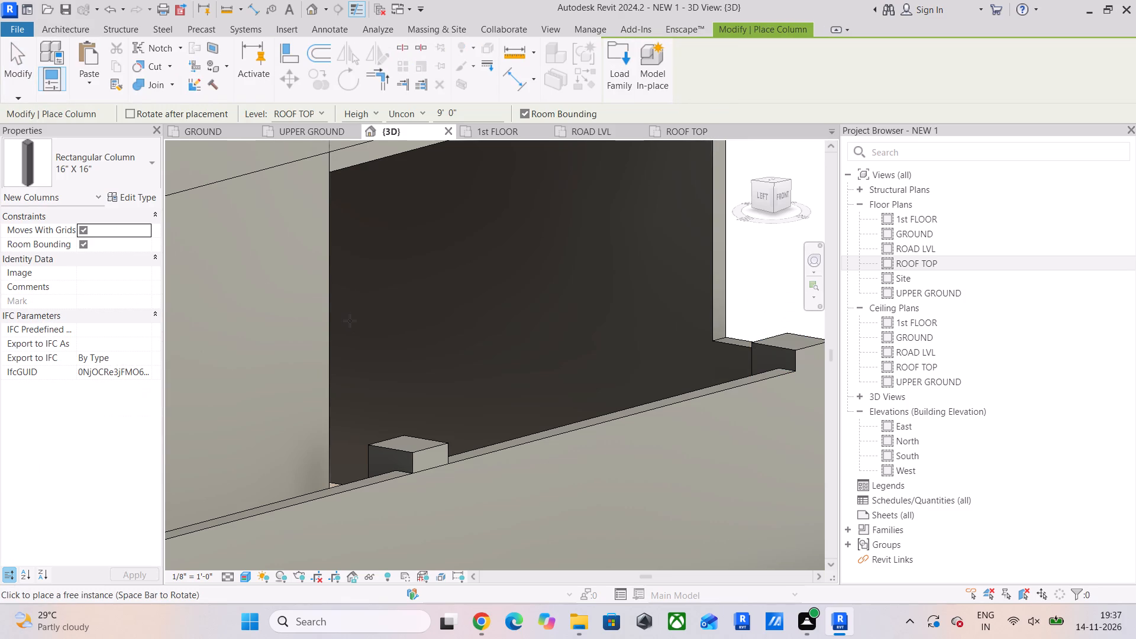
middle_drag(478, 435, 503, 373)
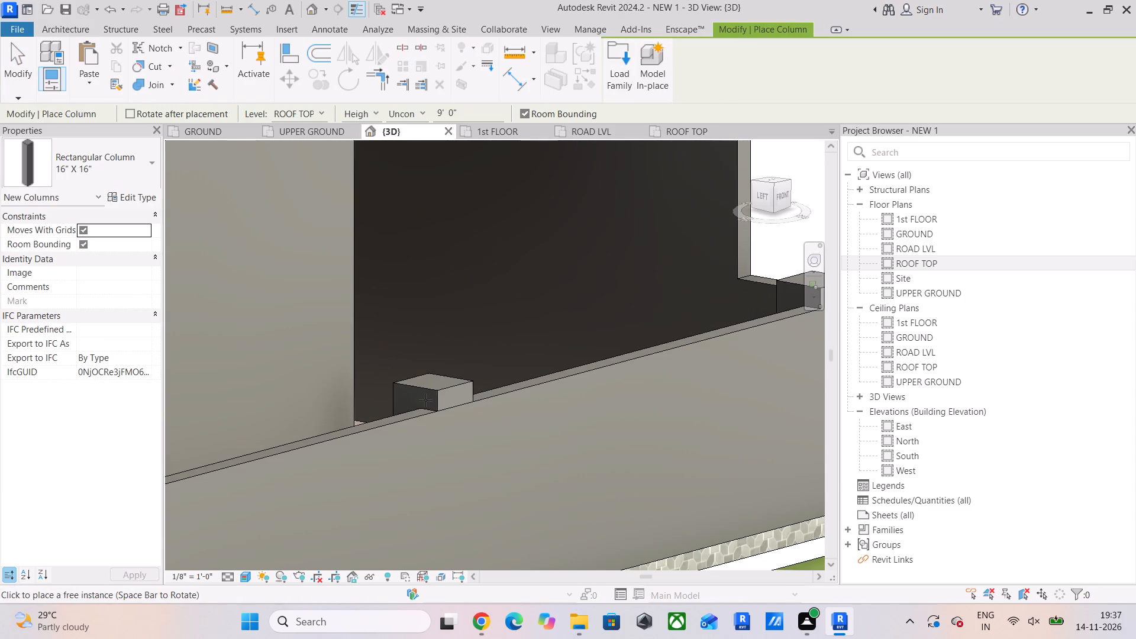
key(Escape)
key(Escape)
Select the two 16" x 16" columns at the boundary wall and nudge them outward so they project beyond its outer face.
click(435, 389)
scroll(516, 399, down, 3)
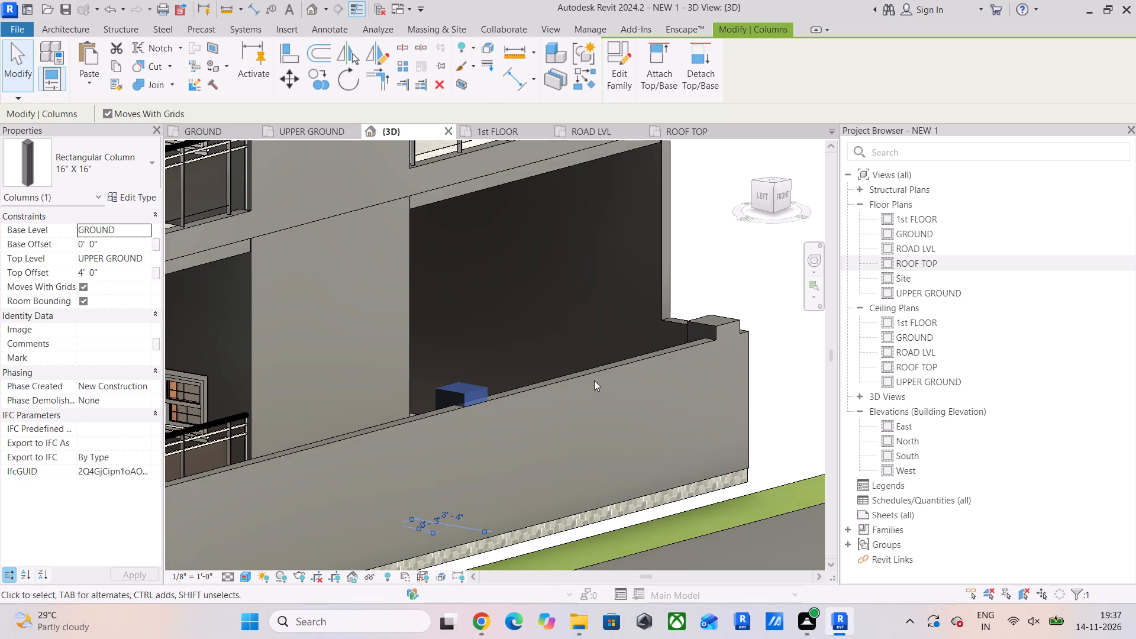
ctrl+click(705, 323)
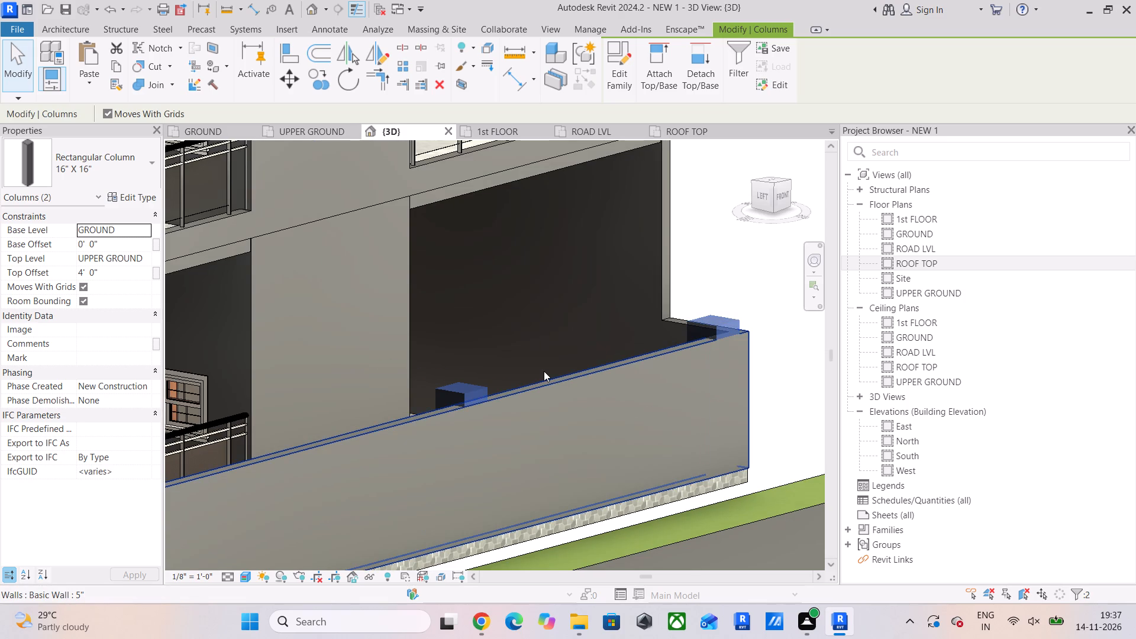
key(Down)
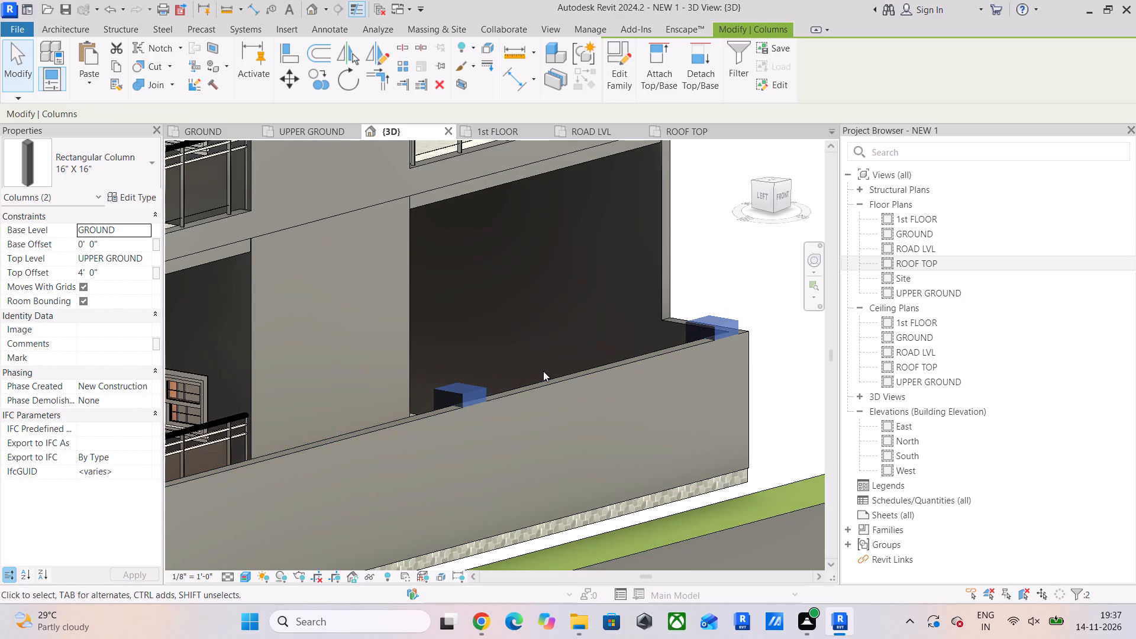
key(Right)
key(Right)
key(Right)
key(Right)
key(Right)
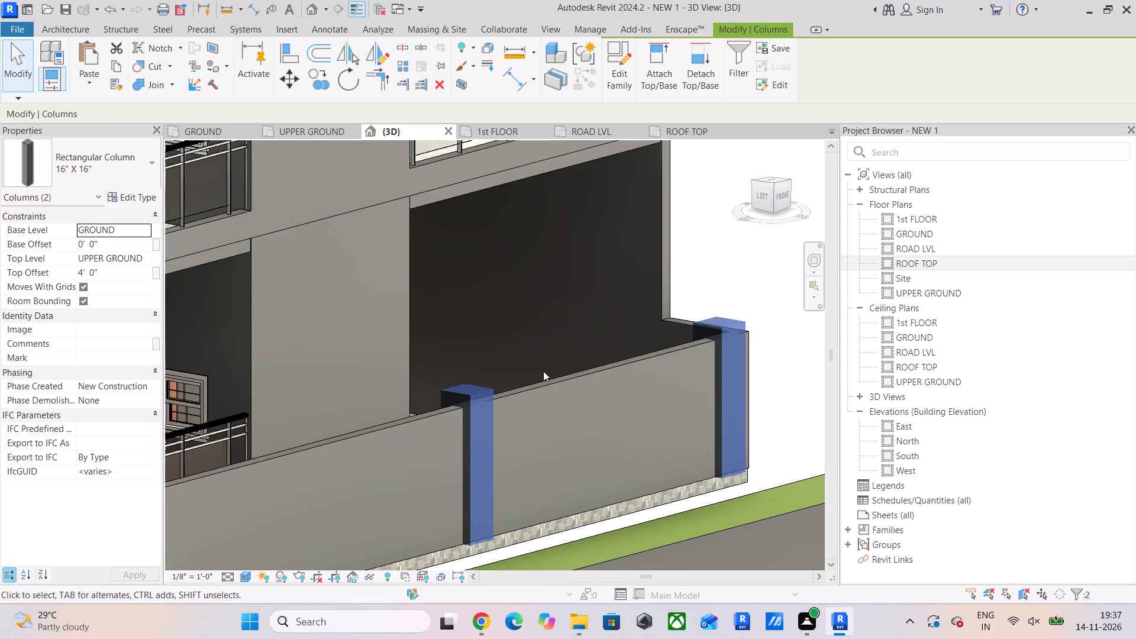
key(Up)
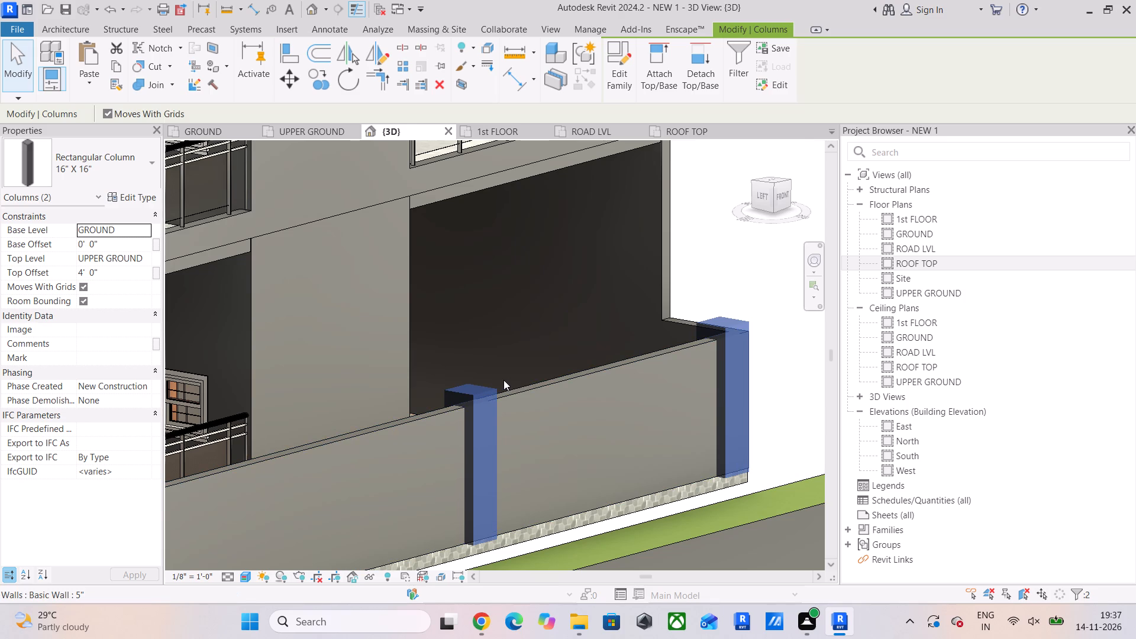
key(Right)
key(Right)
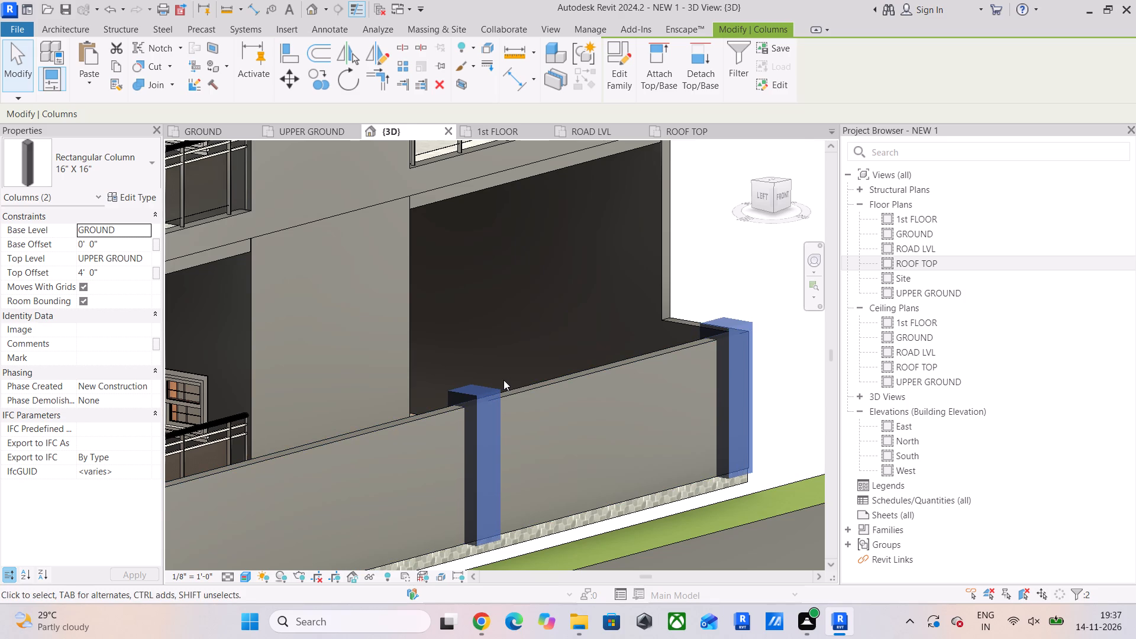
key(Right)
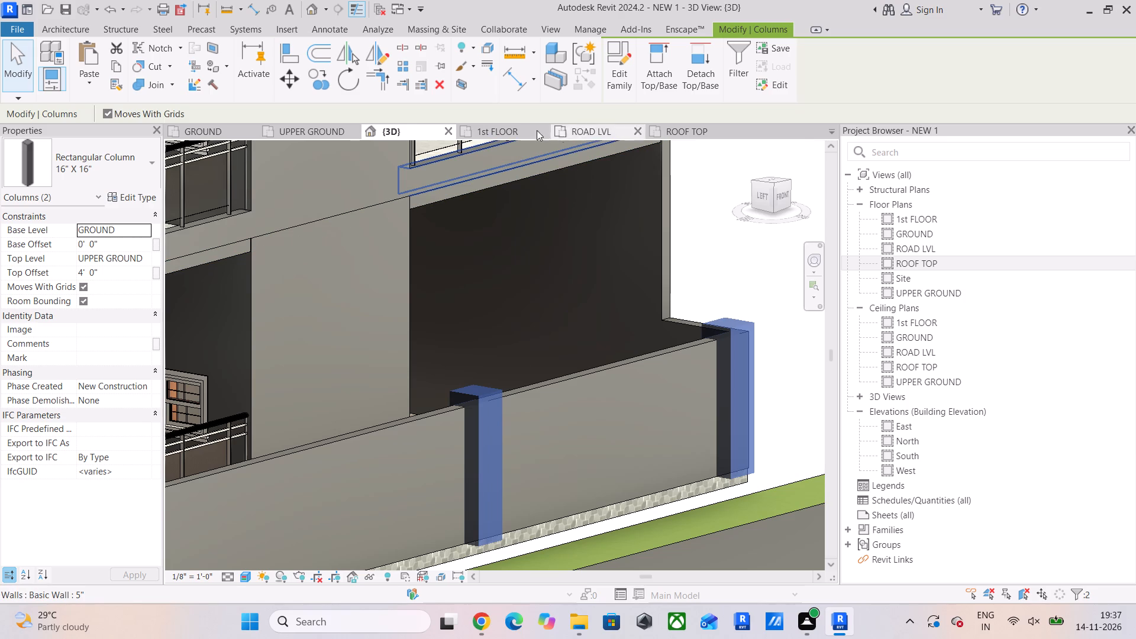
On the GROUND plan, dimension the column's projection beyond the boundary wall's outer face and delete the dimension.
click(227, 132)
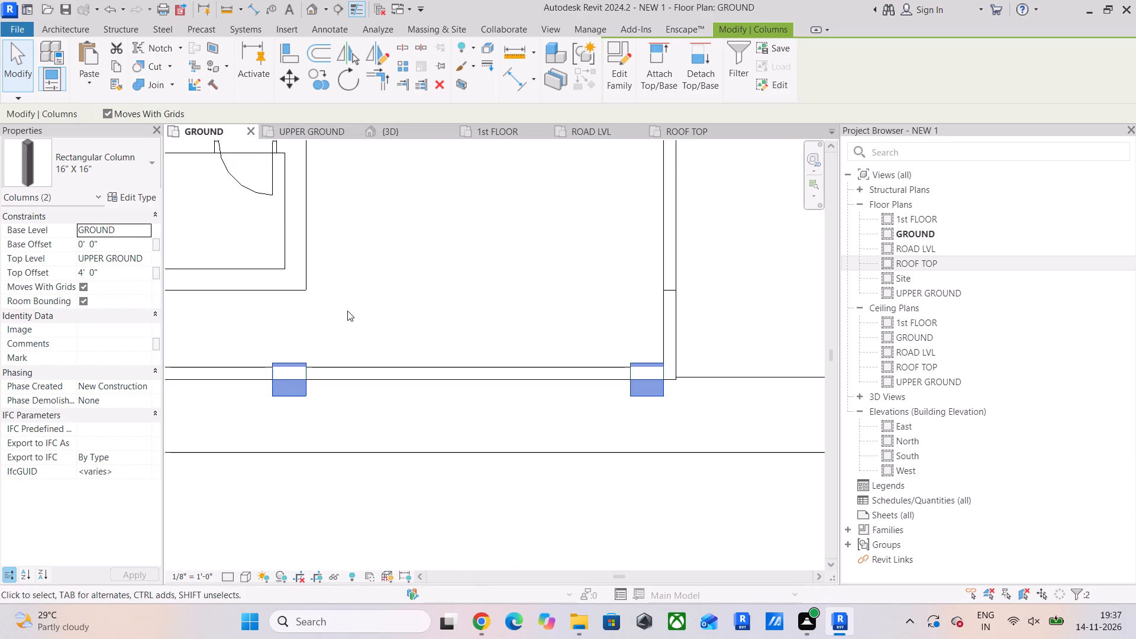
scroll(247, 367, up, 4)
middle_drag(307, 368, 327, 357)
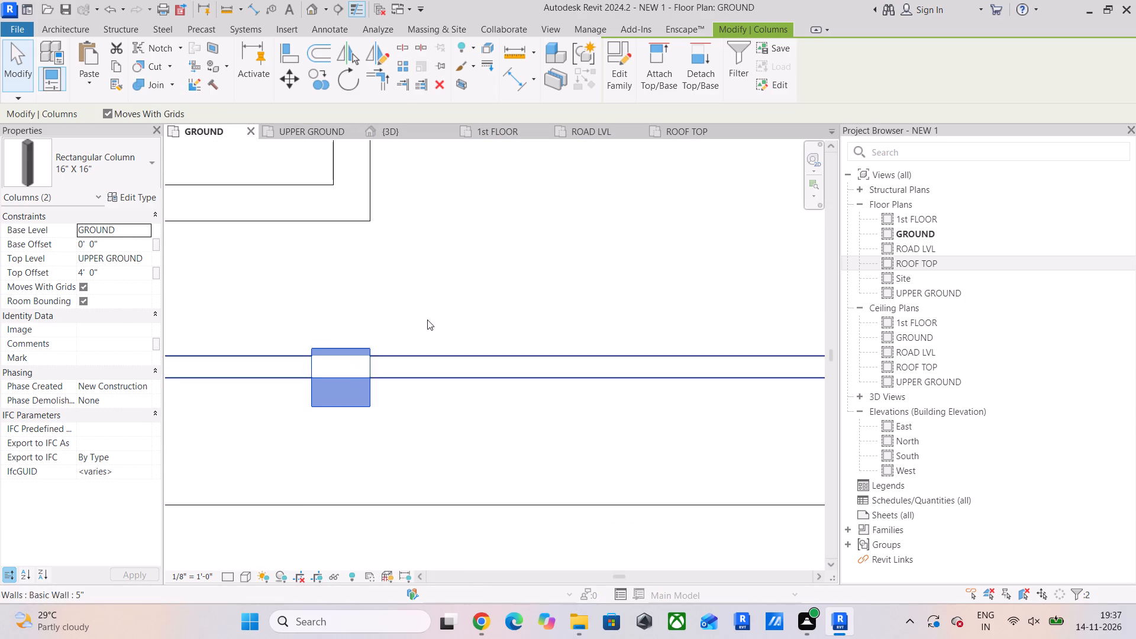
click(457, 282)
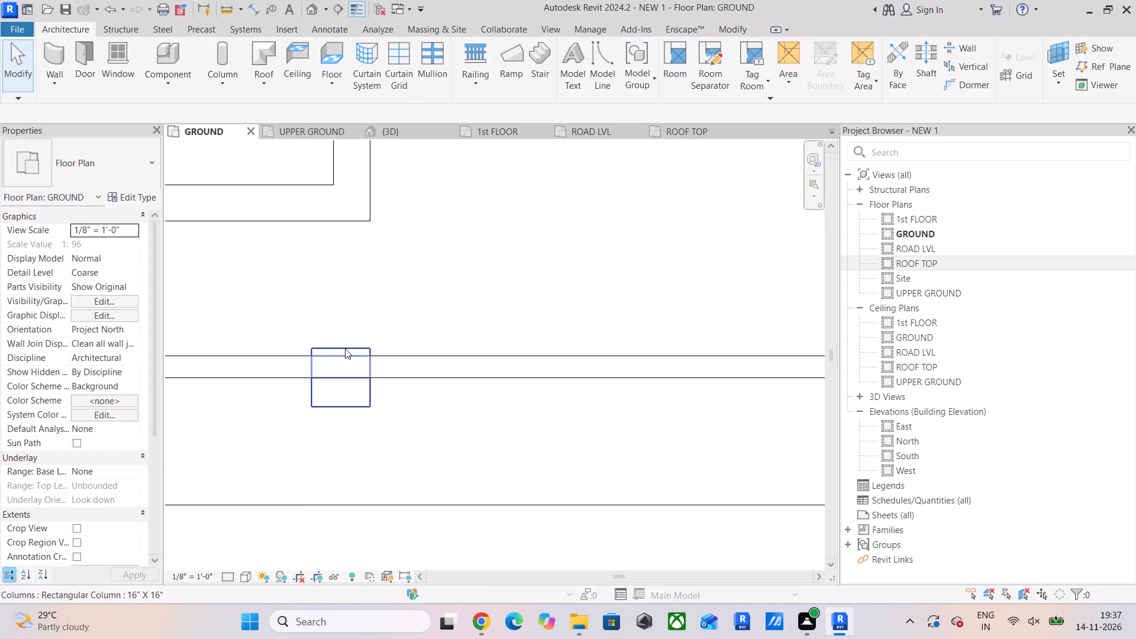
click(726, 26)
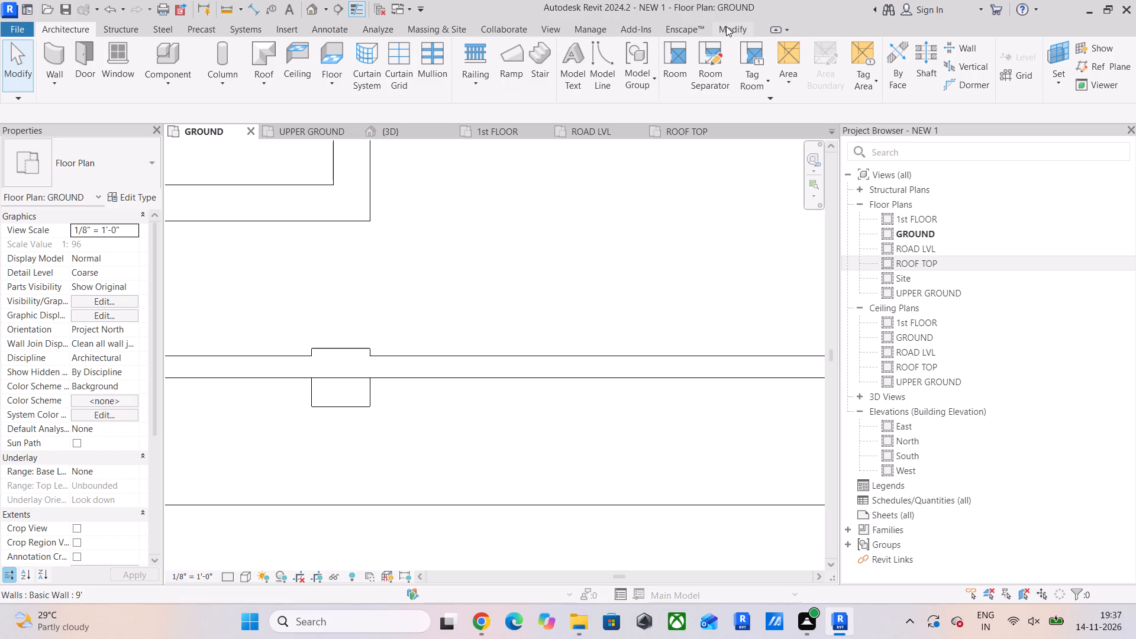
click(512, 73)
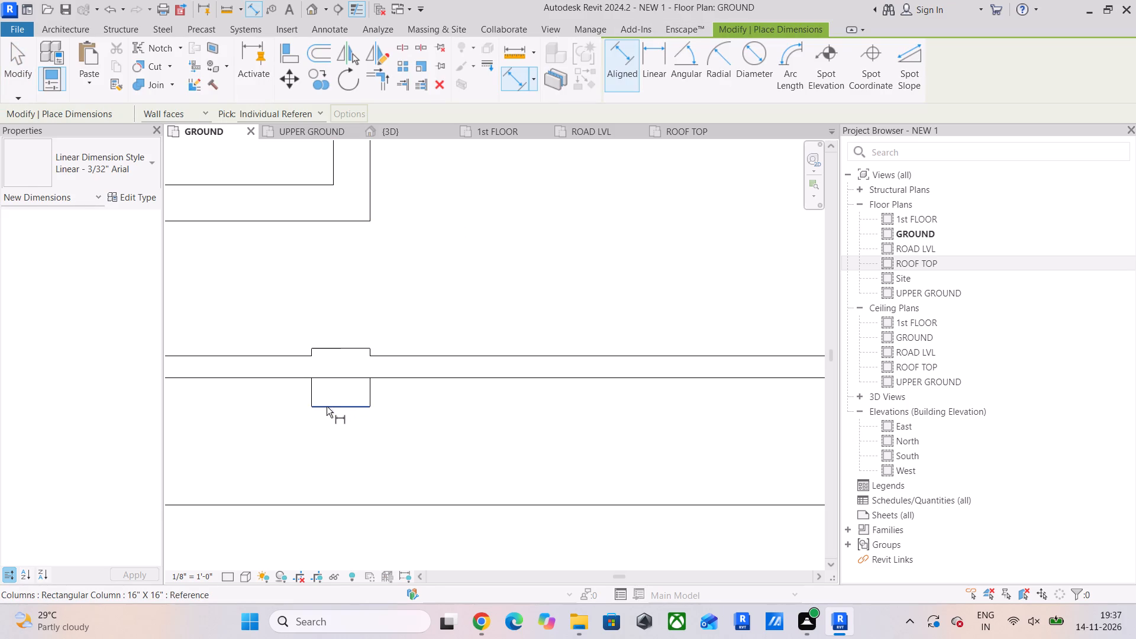
click(327, 406)
click(331, 377)
click(284, 395)
key(Escape)
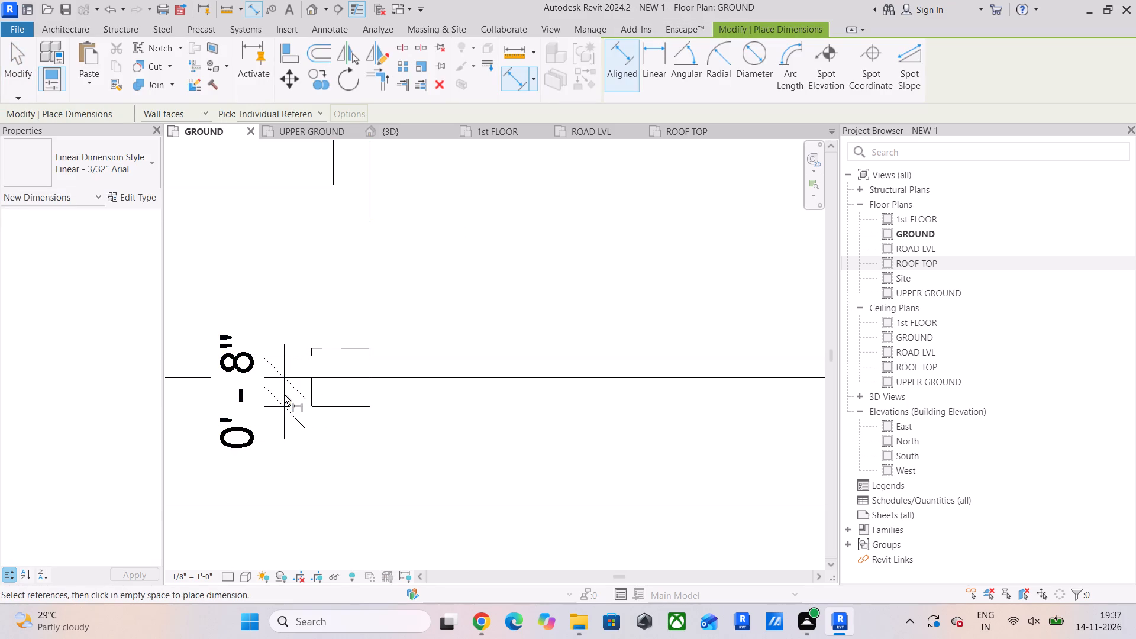
key(Escape)
key(Escape)
click(277, 396)
key(Delete)
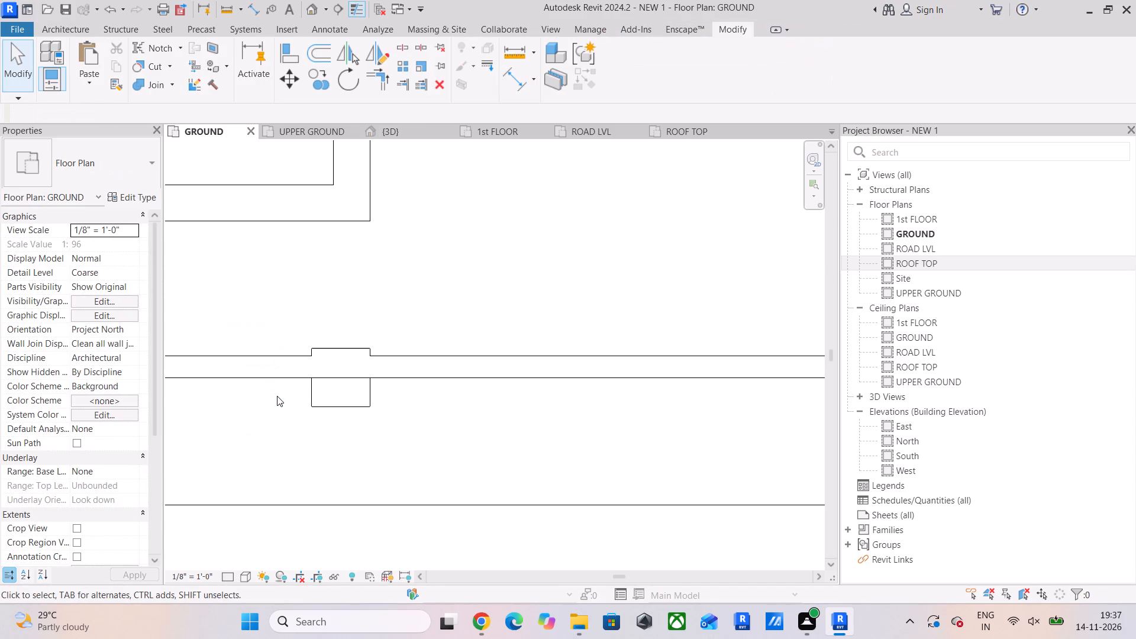
Delete the glass-panel railing and the upper 5" walls enclosing the porch outside the double door on the GROUND plan.
scroll(277, 396, down, 9)
middle_drag(283, 399, 402, 405)
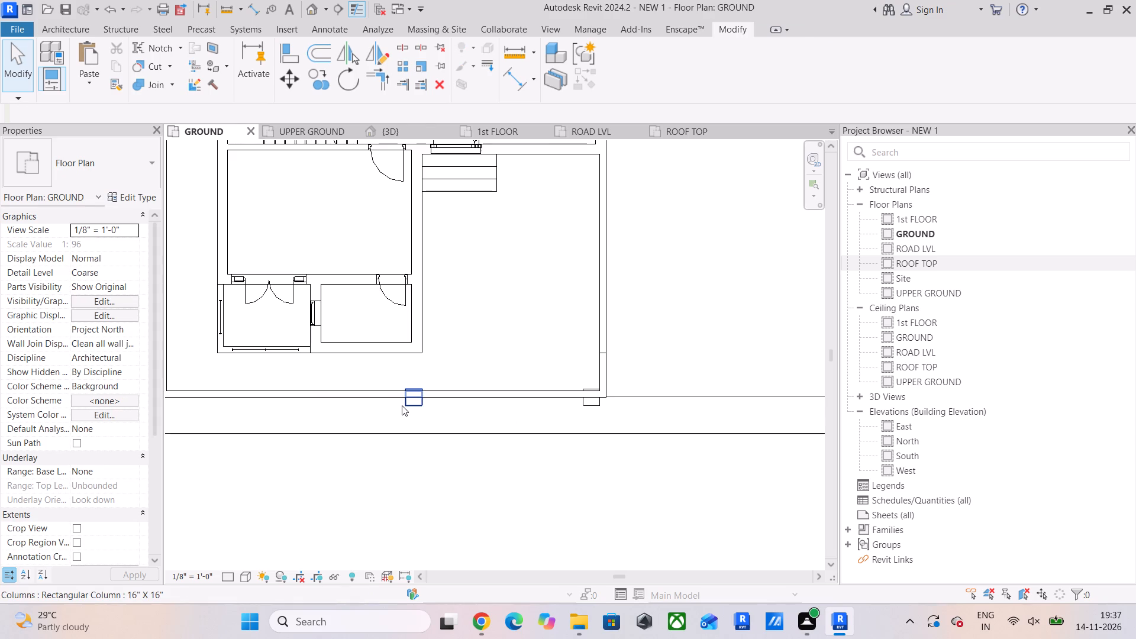
middle_drag(398, 406, 467, 417)
scroll(382, 404, up, 4)
middle_drag(353, 424, 495, 430)
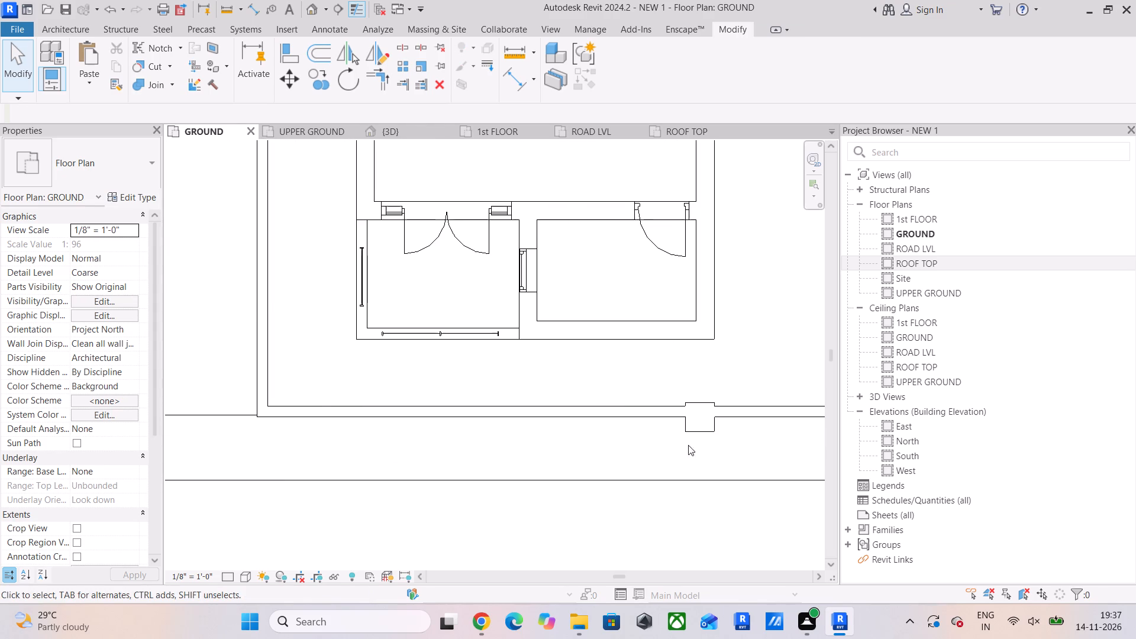
click(690, 428)
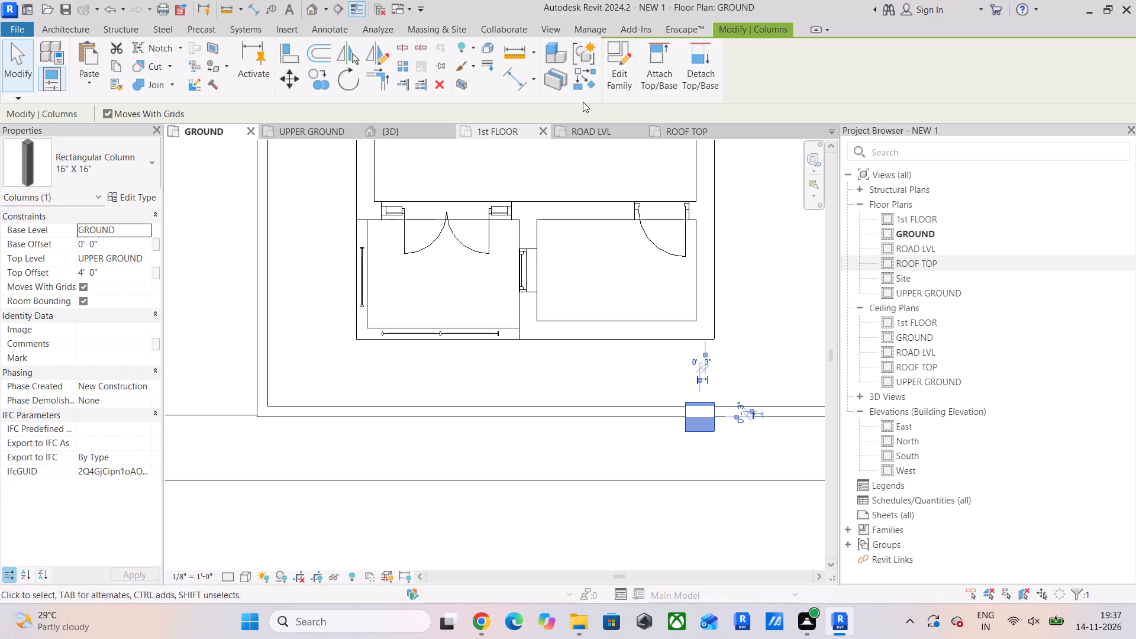
scroll(375, 277, down, 3)
middle_drag(375, 279, 347, 296)
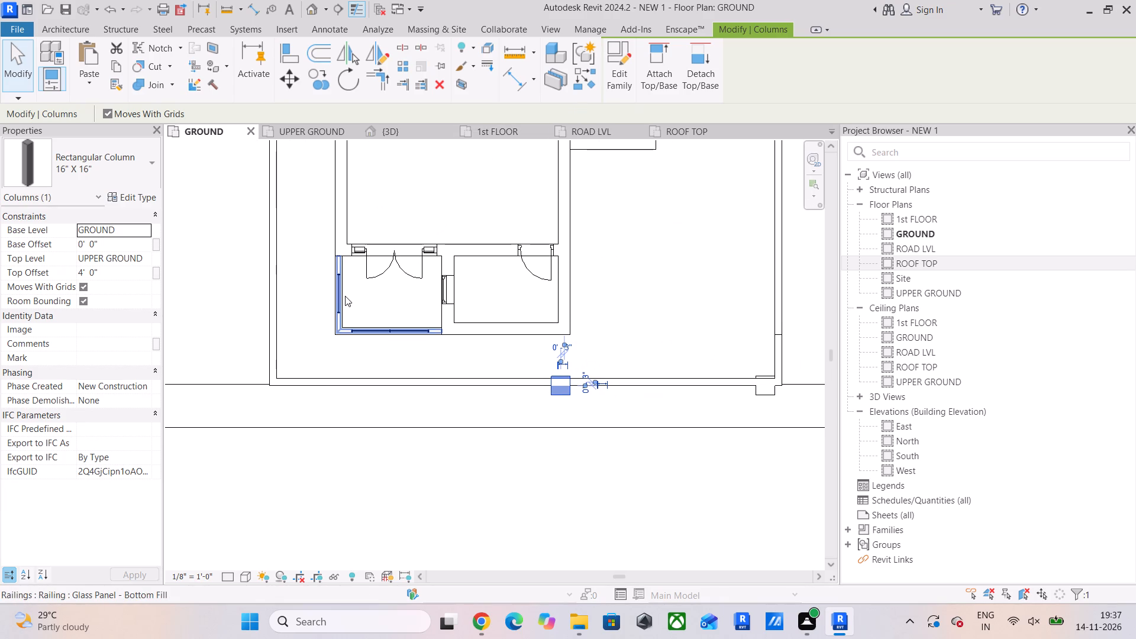
scroll(345, 296, up, 3)
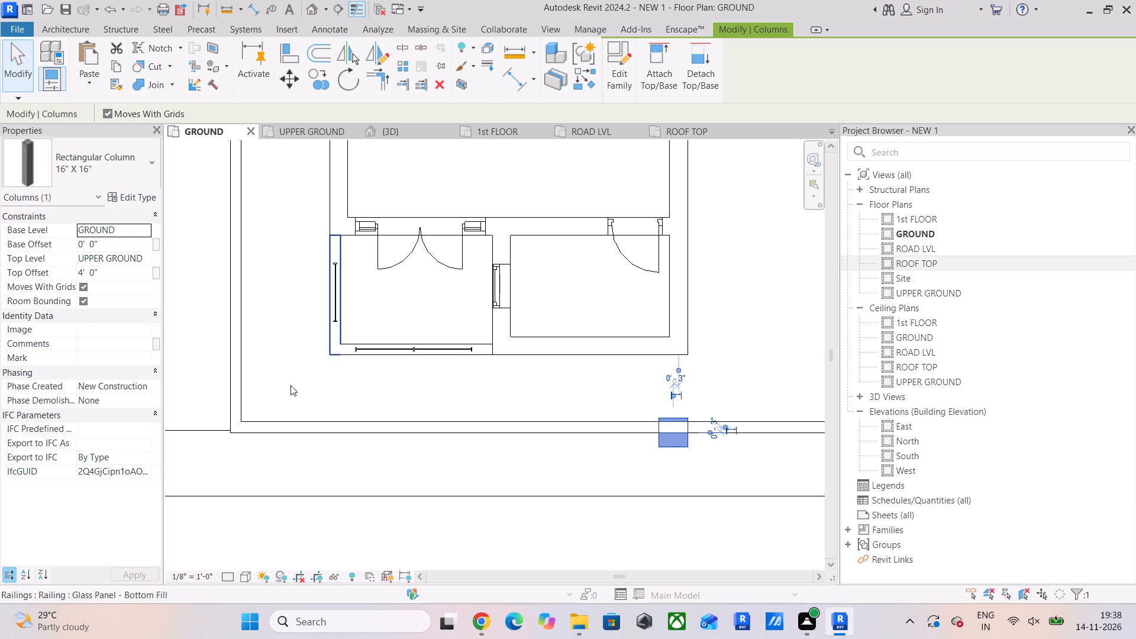
click(414, 354)
key(Delete)
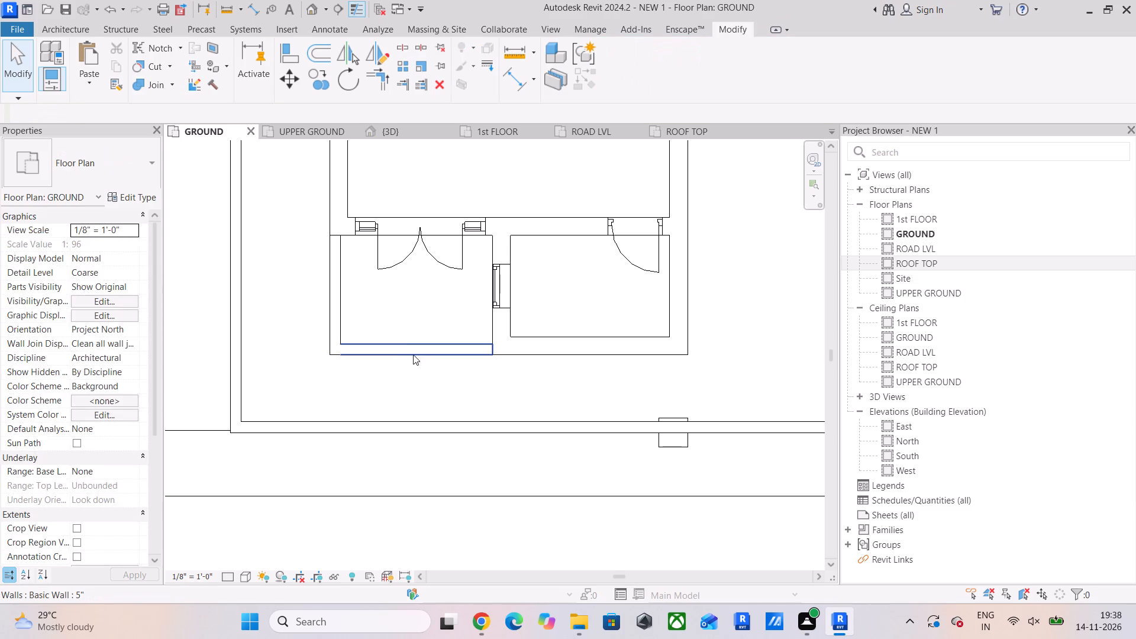
click(406, 346)
key(Delete)
click(345, 313)
key(Delete)
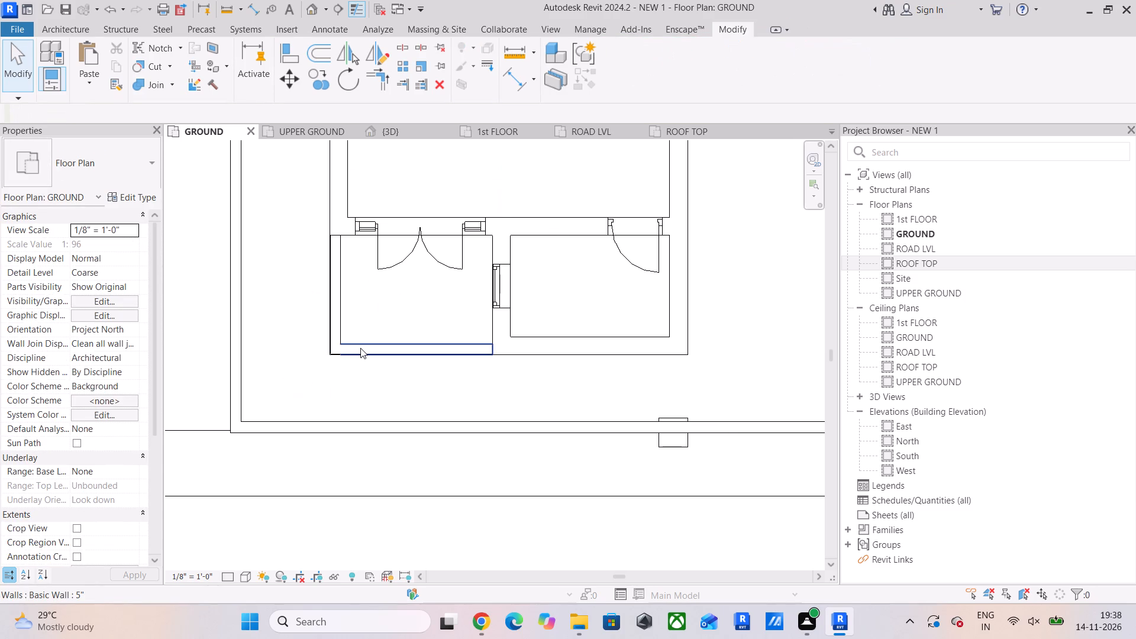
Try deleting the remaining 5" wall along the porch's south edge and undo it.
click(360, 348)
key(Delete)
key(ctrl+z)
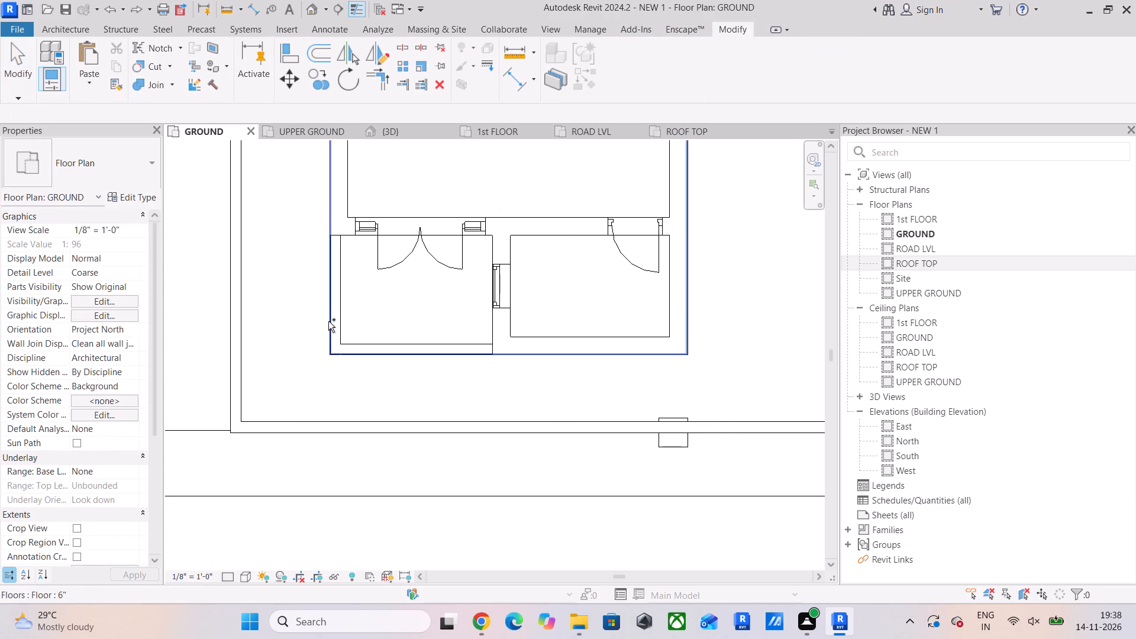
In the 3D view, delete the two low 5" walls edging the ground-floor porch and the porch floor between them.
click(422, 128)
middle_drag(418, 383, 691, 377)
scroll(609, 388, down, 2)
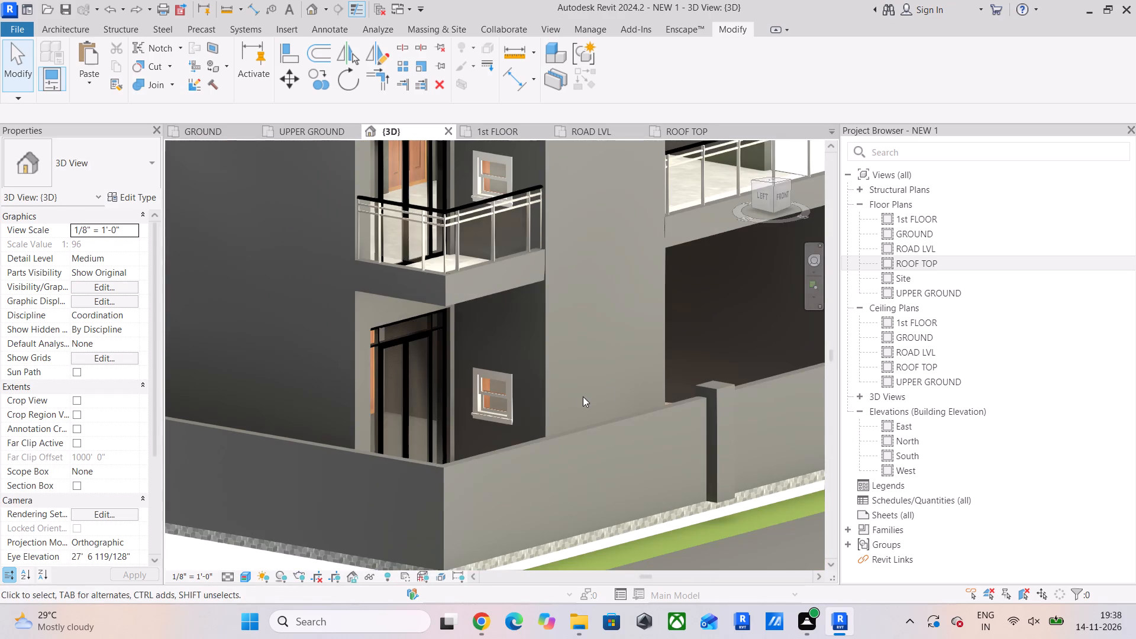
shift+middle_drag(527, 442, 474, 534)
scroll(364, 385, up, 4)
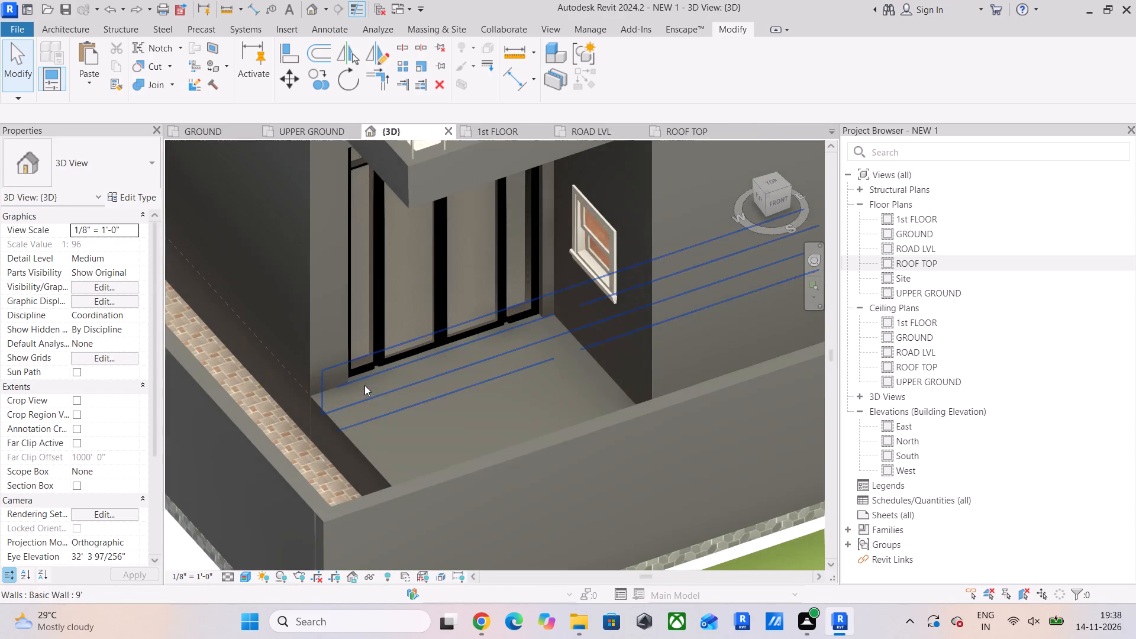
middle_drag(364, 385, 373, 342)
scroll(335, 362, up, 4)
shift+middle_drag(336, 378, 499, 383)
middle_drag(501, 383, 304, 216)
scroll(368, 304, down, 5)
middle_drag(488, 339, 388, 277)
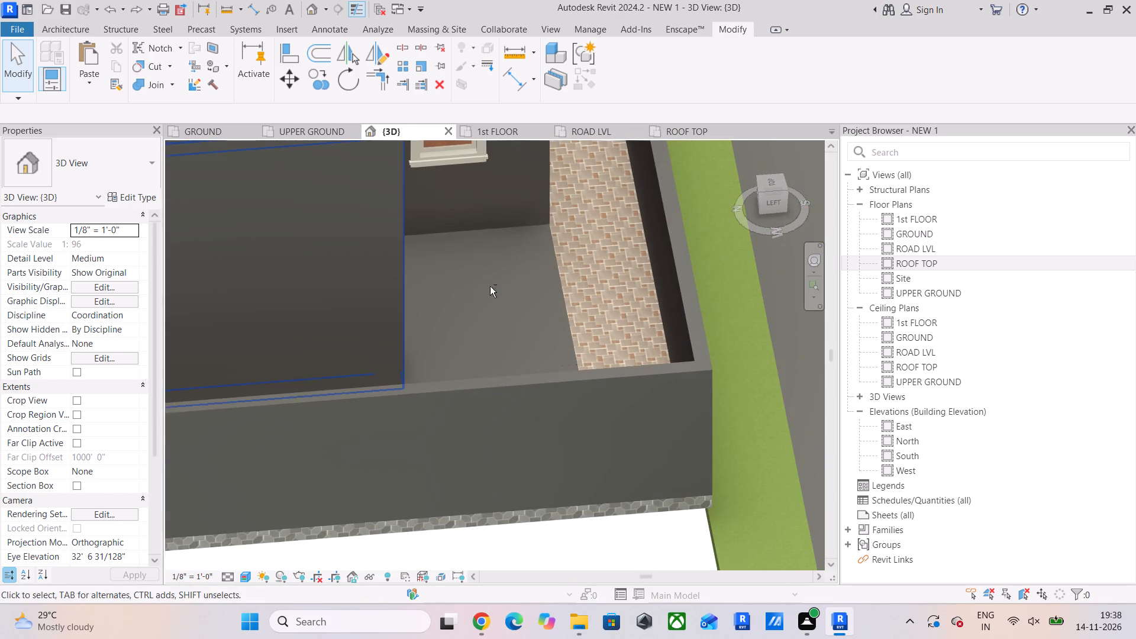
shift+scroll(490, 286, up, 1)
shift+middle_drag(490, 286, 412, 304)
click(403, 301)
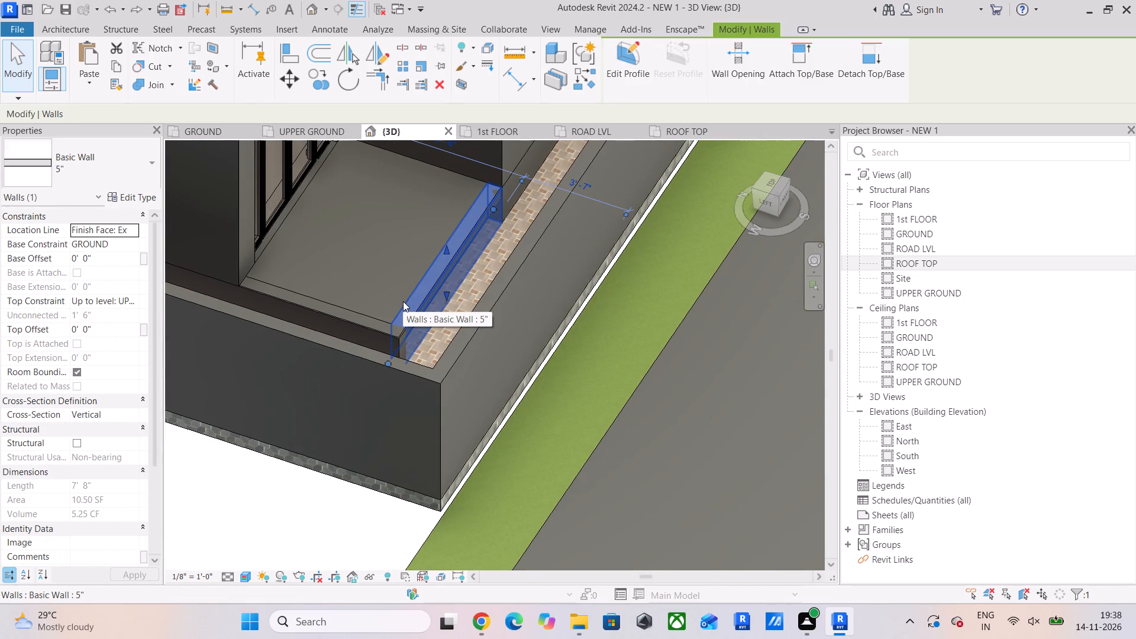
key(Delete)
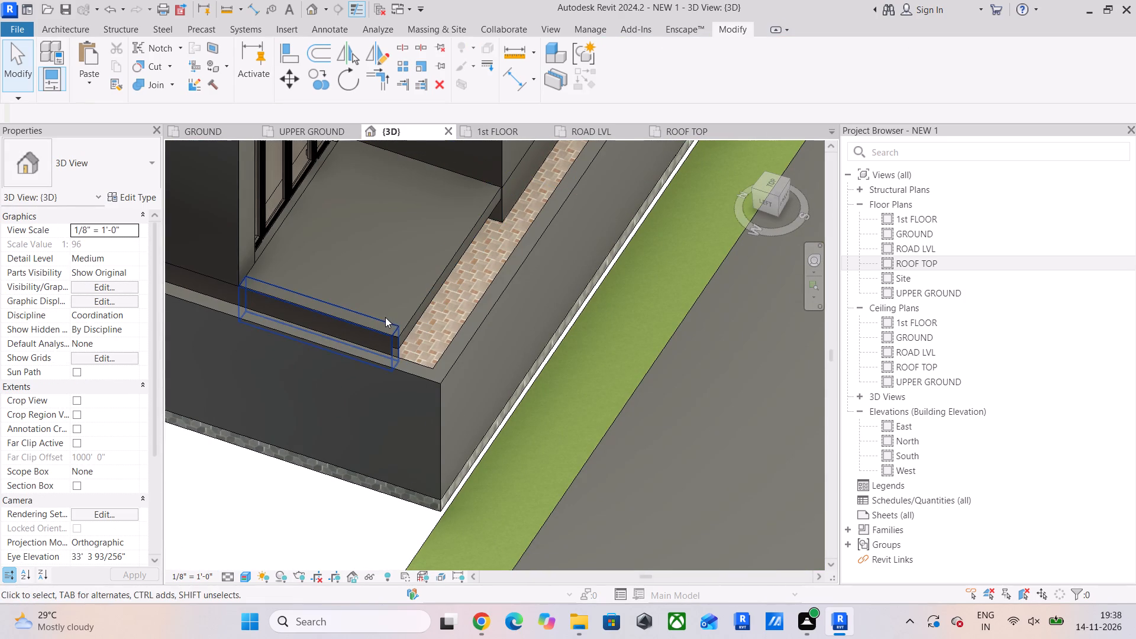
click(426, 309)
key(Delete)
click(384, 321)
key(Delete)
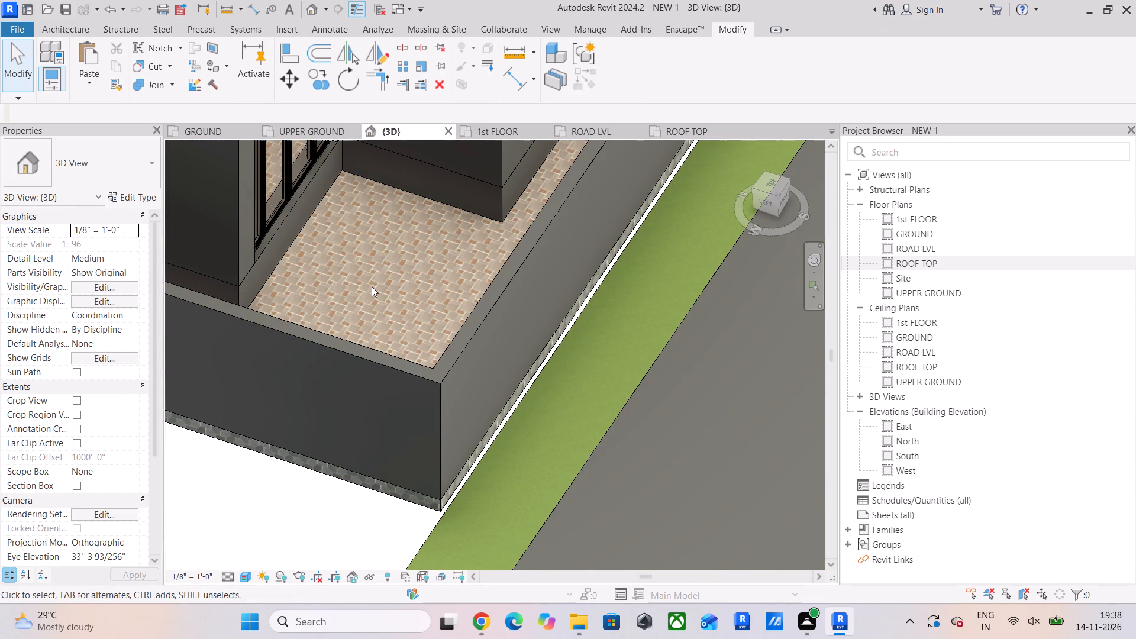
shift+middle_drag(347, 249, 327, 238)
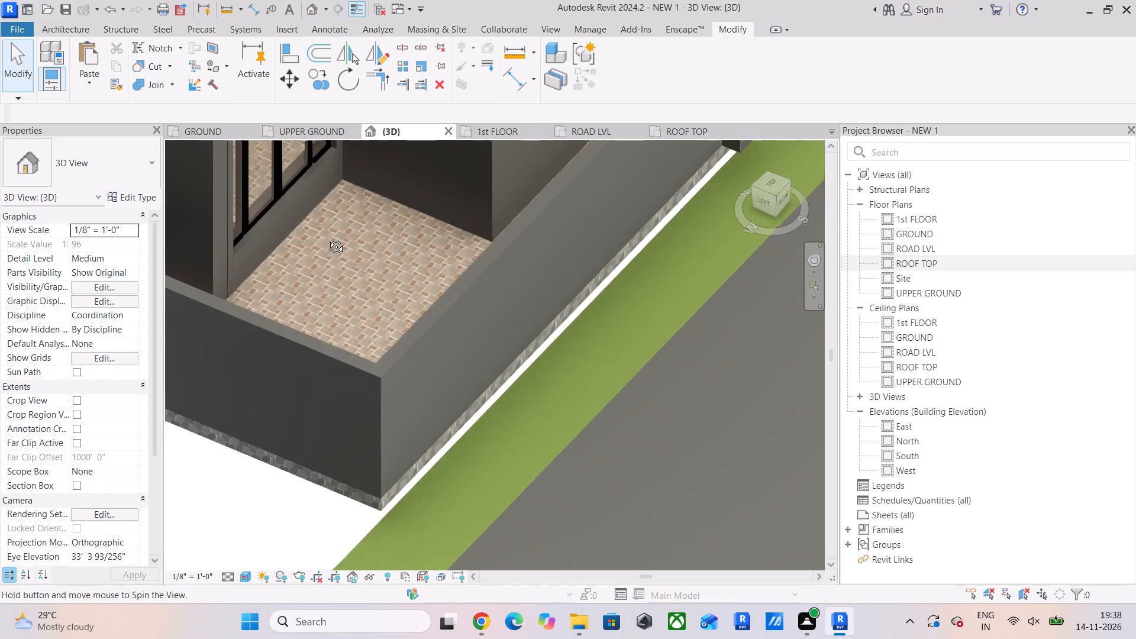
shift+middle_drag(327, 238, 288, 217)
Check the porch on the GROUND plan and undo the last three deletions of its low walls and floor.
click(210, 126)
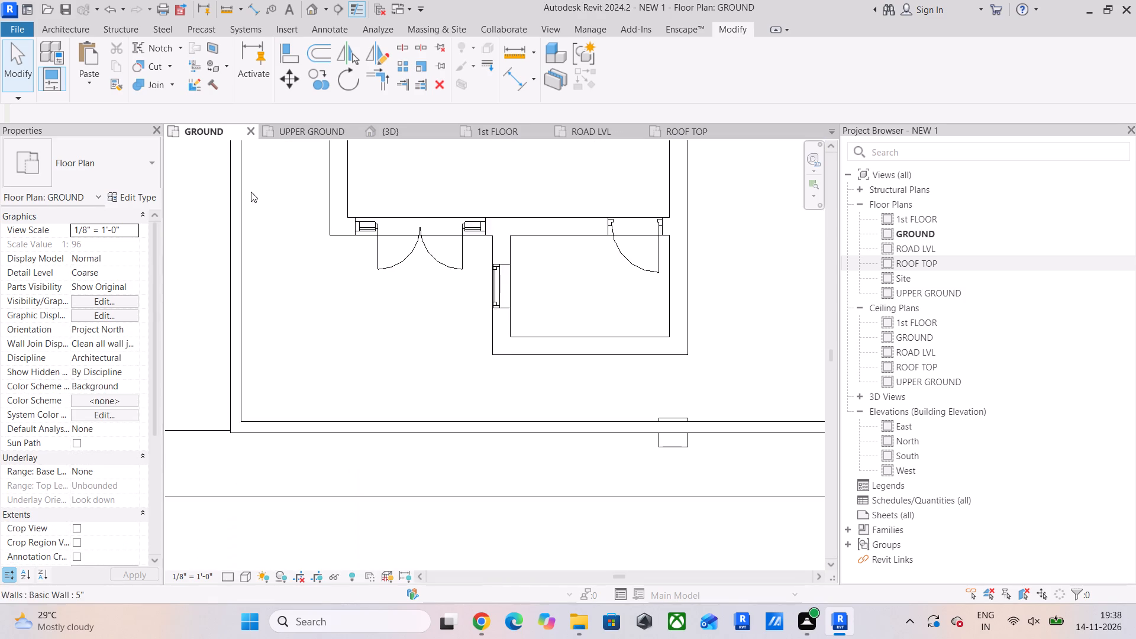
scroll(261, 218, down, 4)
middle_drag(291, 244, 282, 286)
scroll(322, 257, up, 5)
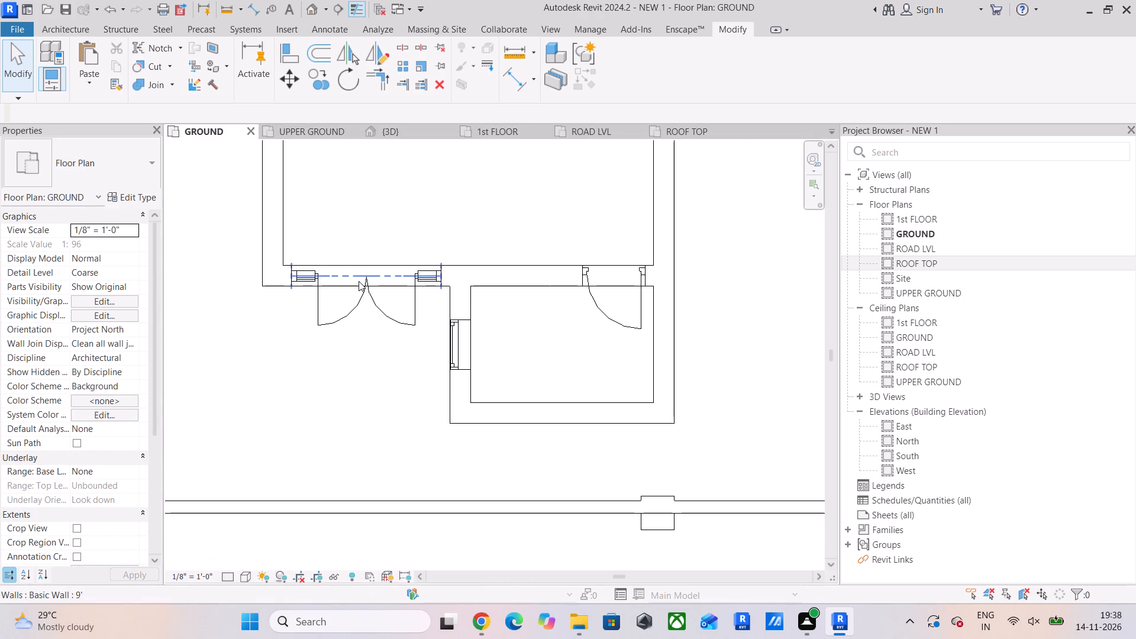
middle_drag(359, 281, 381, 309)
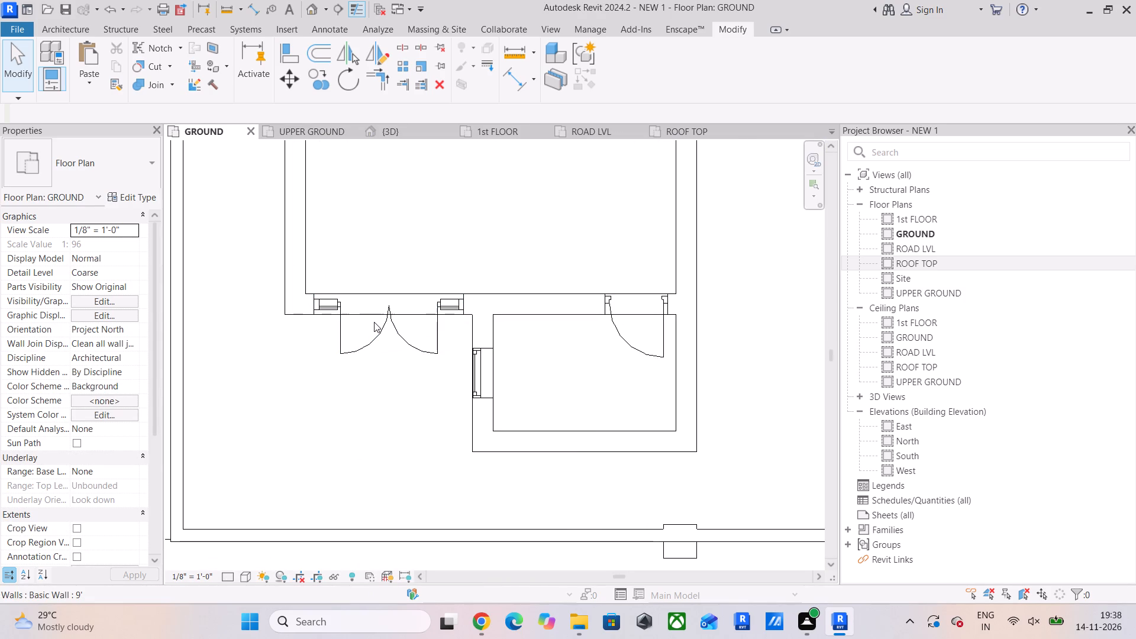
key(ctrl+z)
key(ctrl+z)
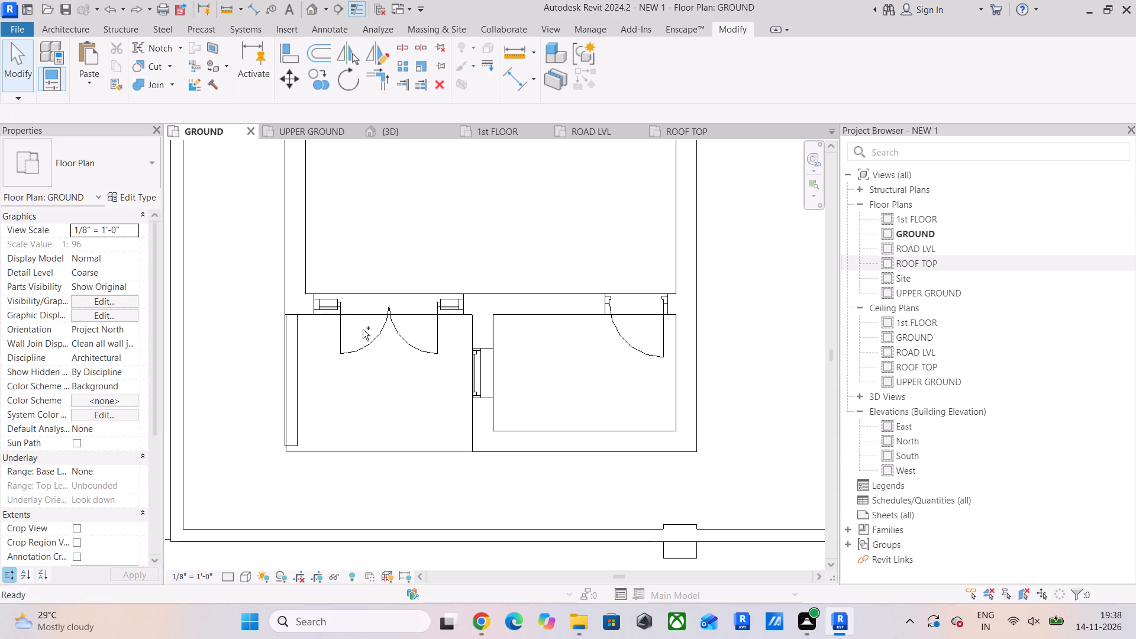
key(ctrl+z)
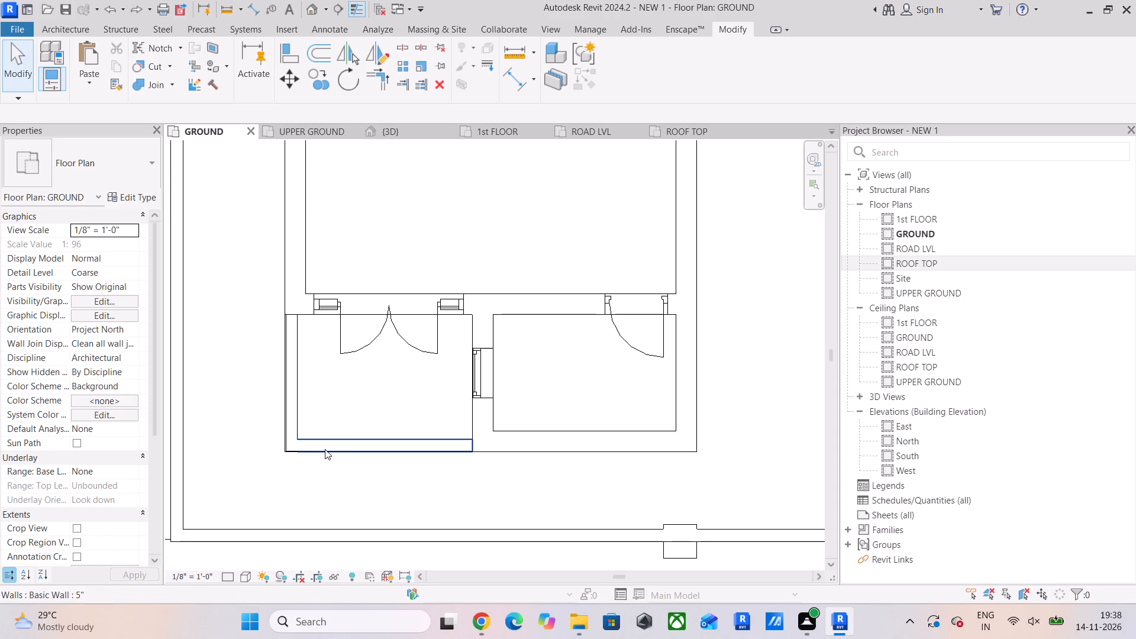
Delete the remaining 5" walls along the porch's south and west edges on the GROUND plan.
scroll(335, 440, up, 3)
click(340, 441)
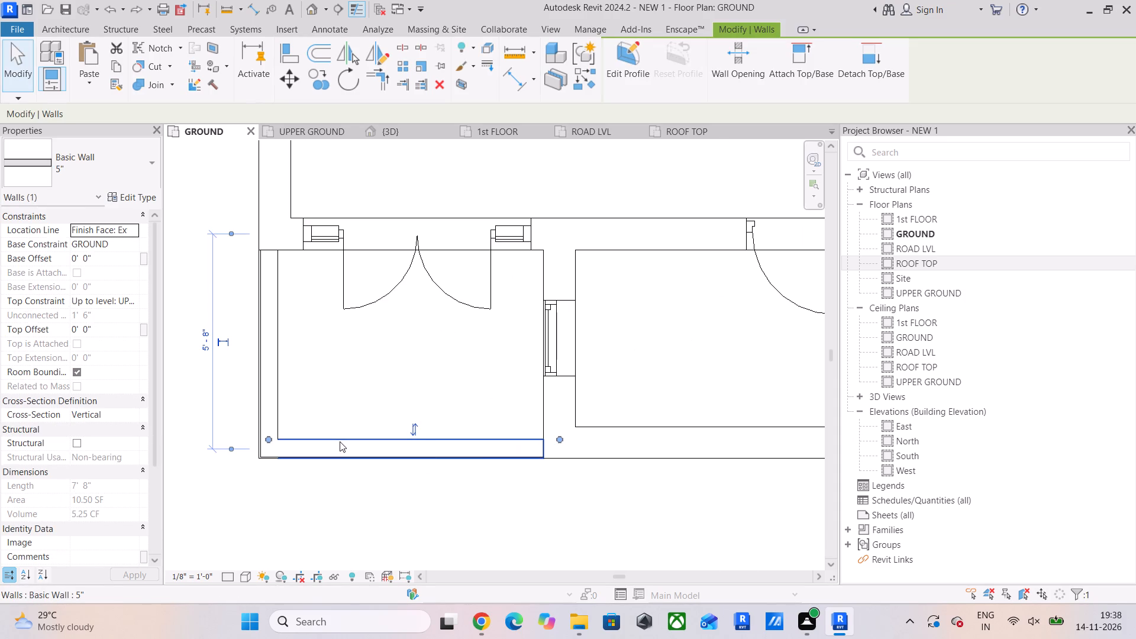
key(Delete)
click(268, 408)
key(Delete)
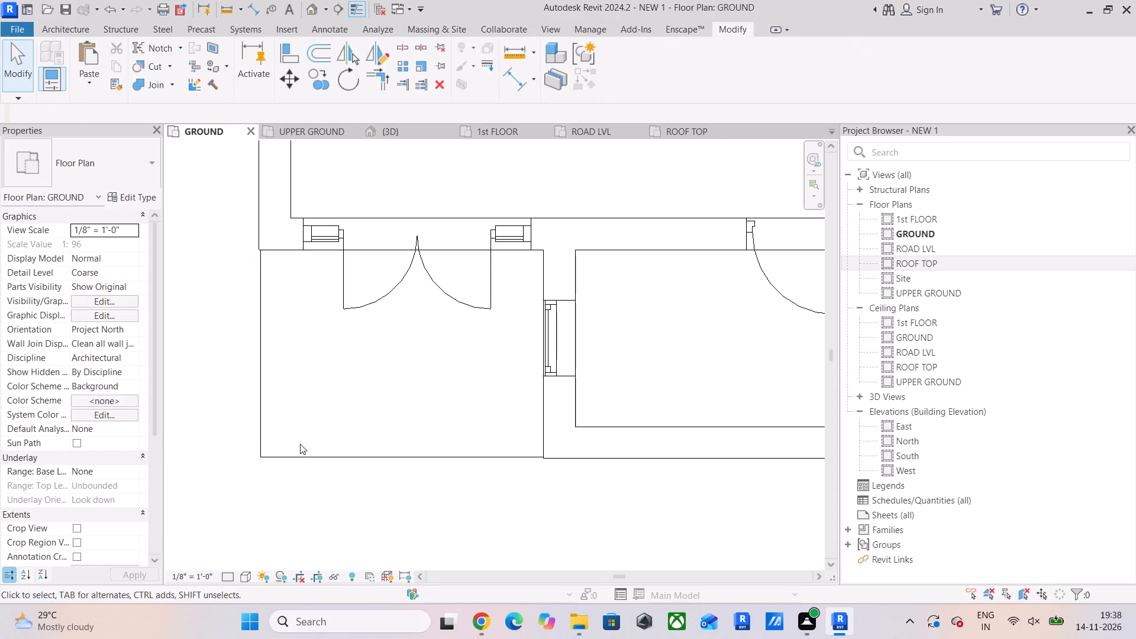
Edit the 6" floor's boundary, sketching a short jog at the double-door wall's southwest corner and a line about 1'-0" south from it.
click(319, 453)
click(626, 60)
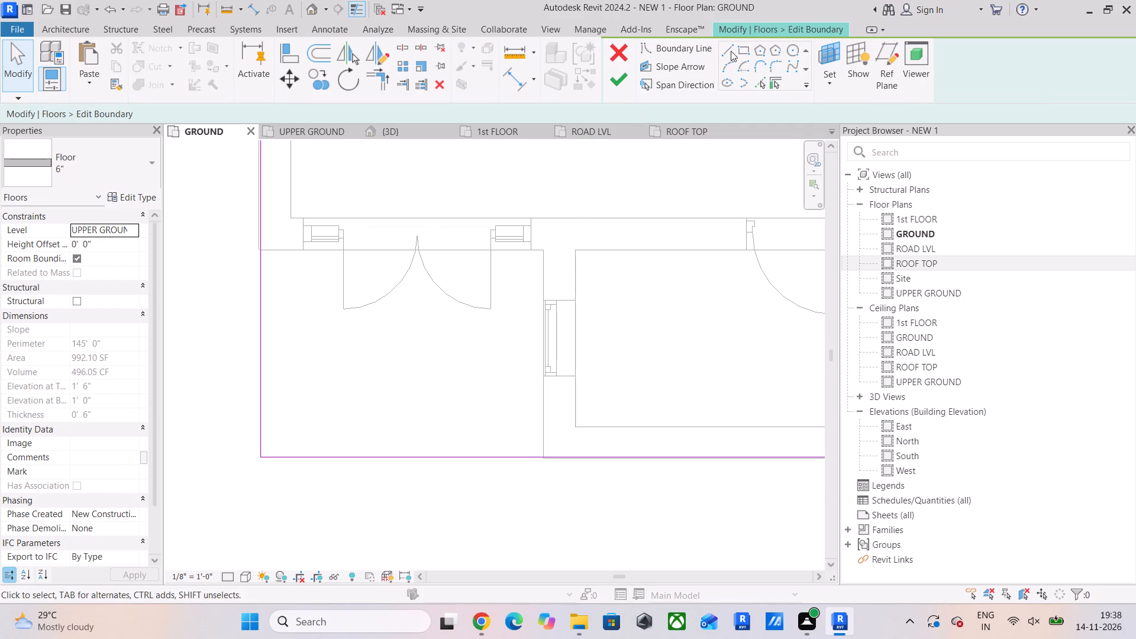
click(731, 51)
scroll(209, 314, up, 4)
middle_drag(331, 227, 315, 322)
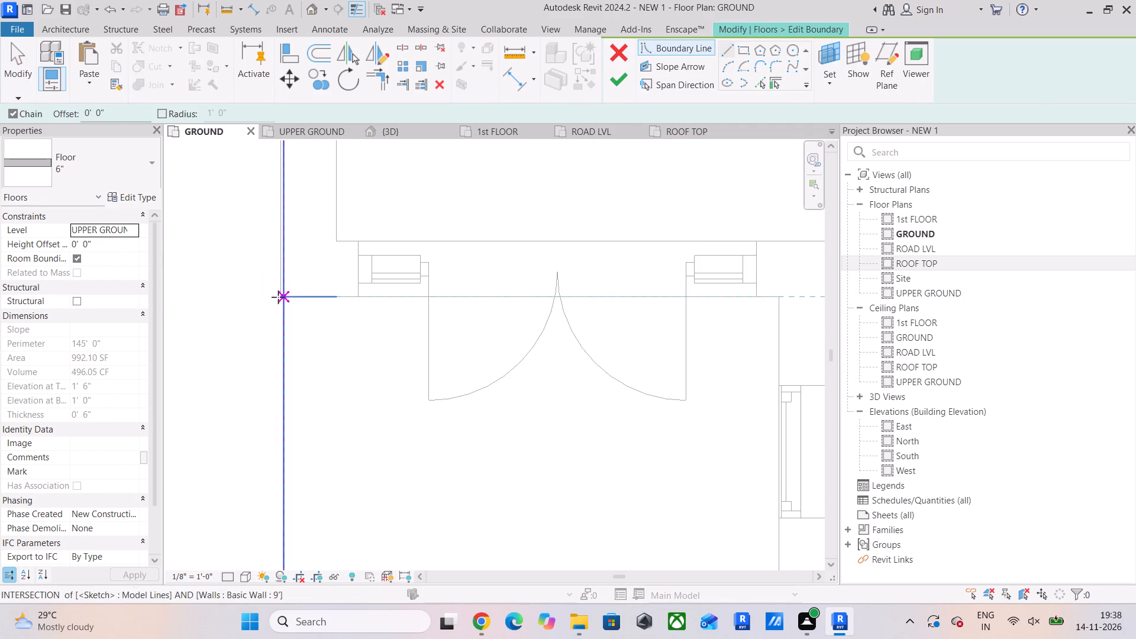
scroll(277, 297, up, 9)
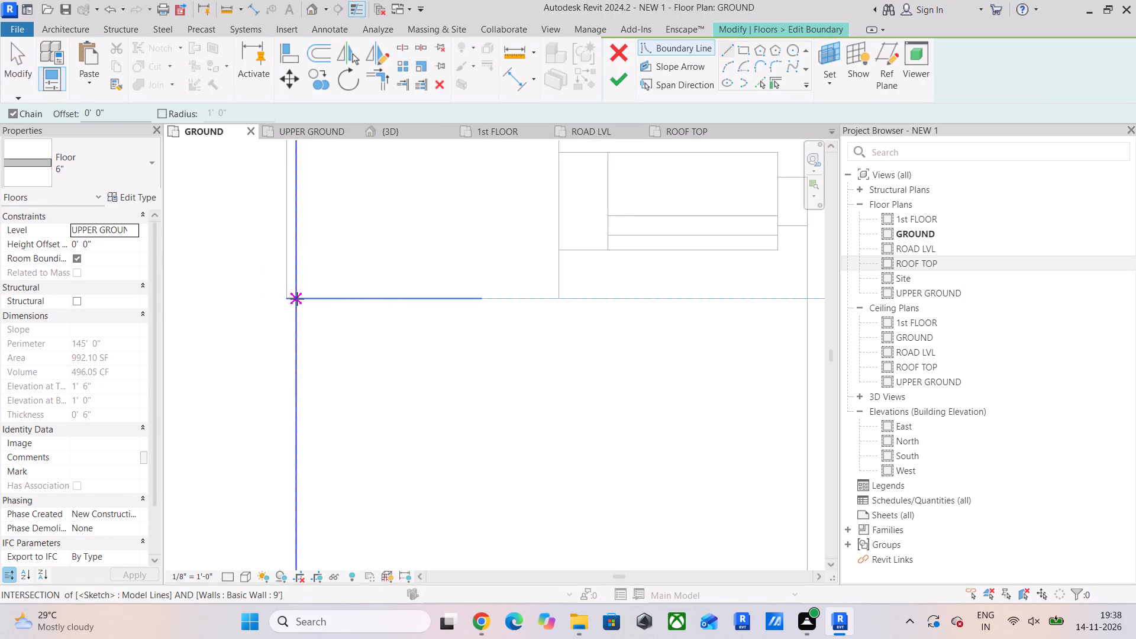
click(297, 299)
click(283, 301)
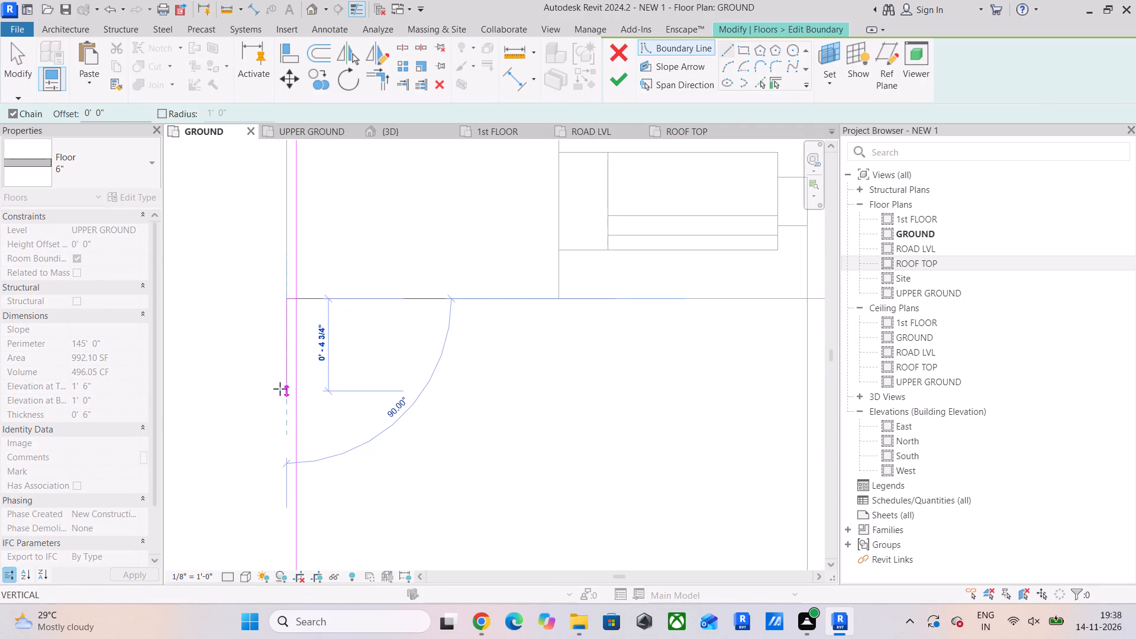
scroll(280, 393, down, 5)
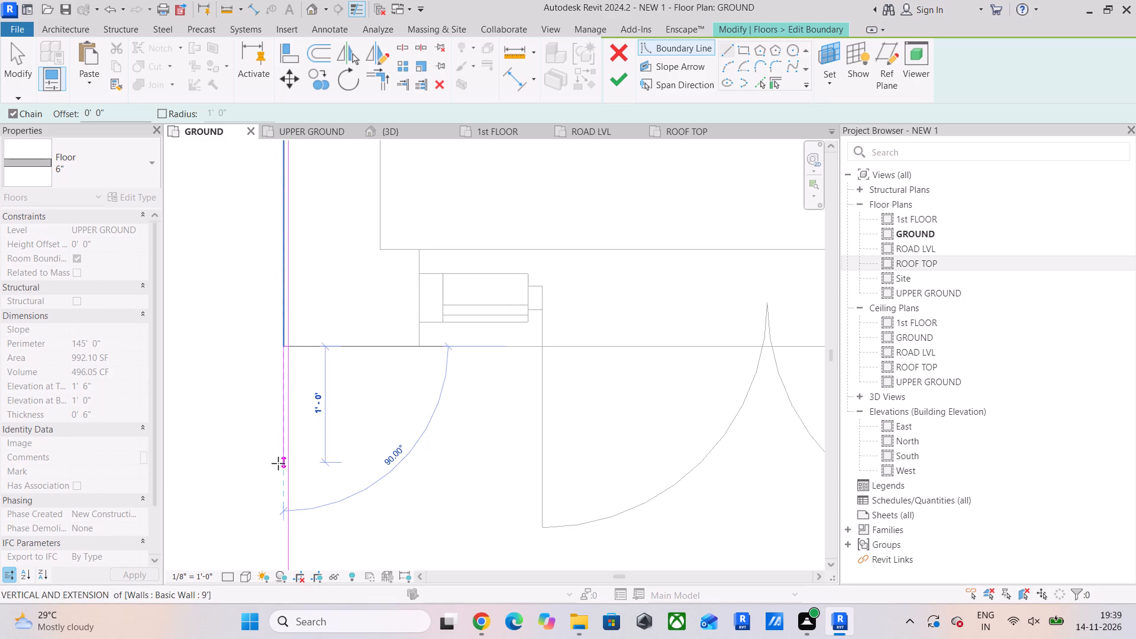
click(278, 463)
Sketch a horizontal boundary line about 7'-6" across the double-door front to the adjoining room's wall, extending about 3/4" past its face.
scroll(561, 469, down, 4)
middle_drag(571, 467, 393, 457)
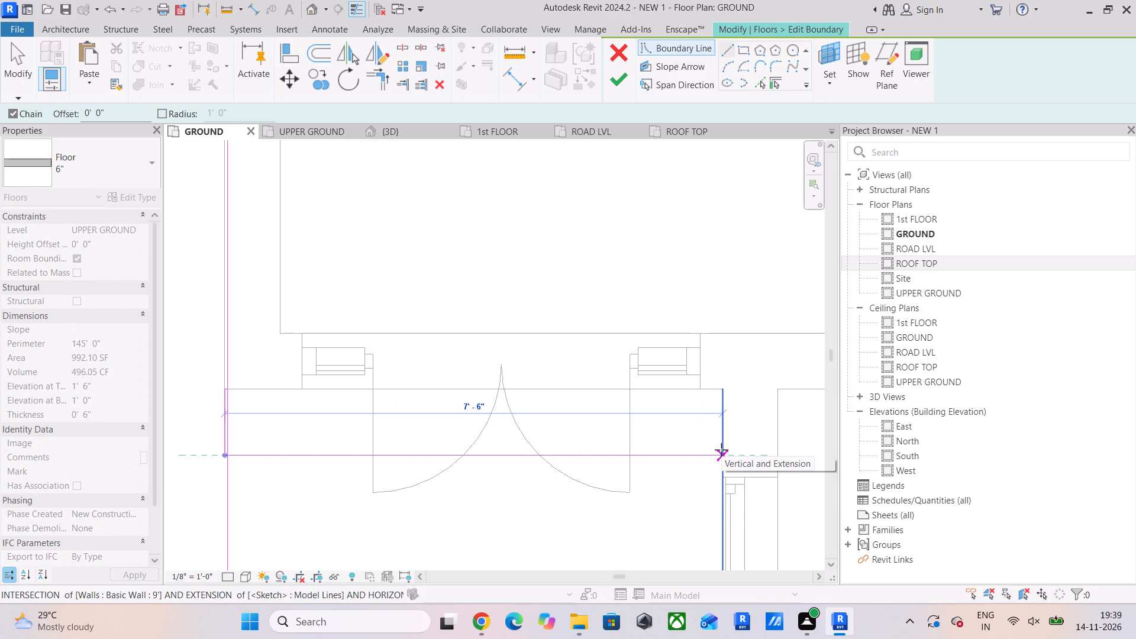
scroll(721, 450, up, 7)
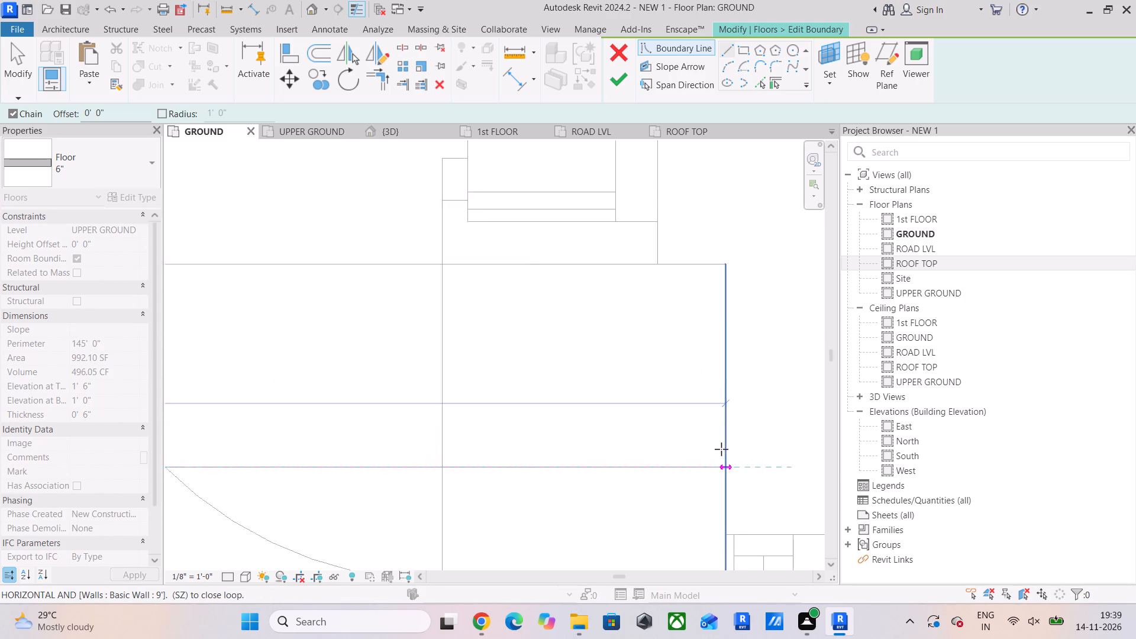
scroll(721, 449, up, 3)
click(729, 469)
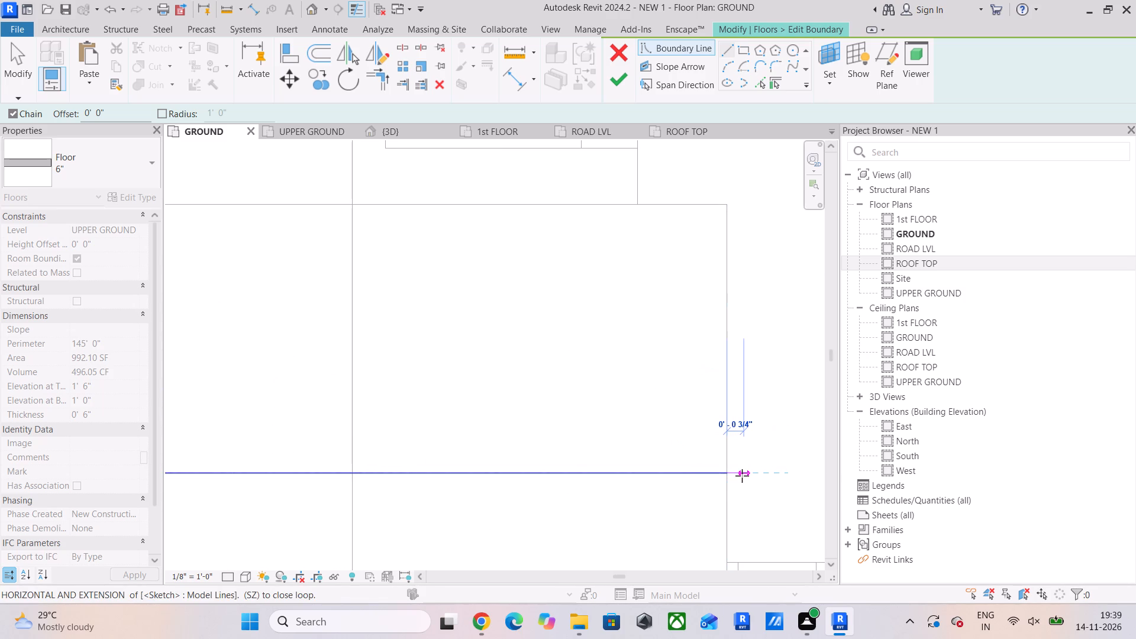
click(740, 476)
Continue the floor boundary with a vertical line down the adjoining room's west wall to the existing south boundary line.
scroll(744, 514, down, 2)
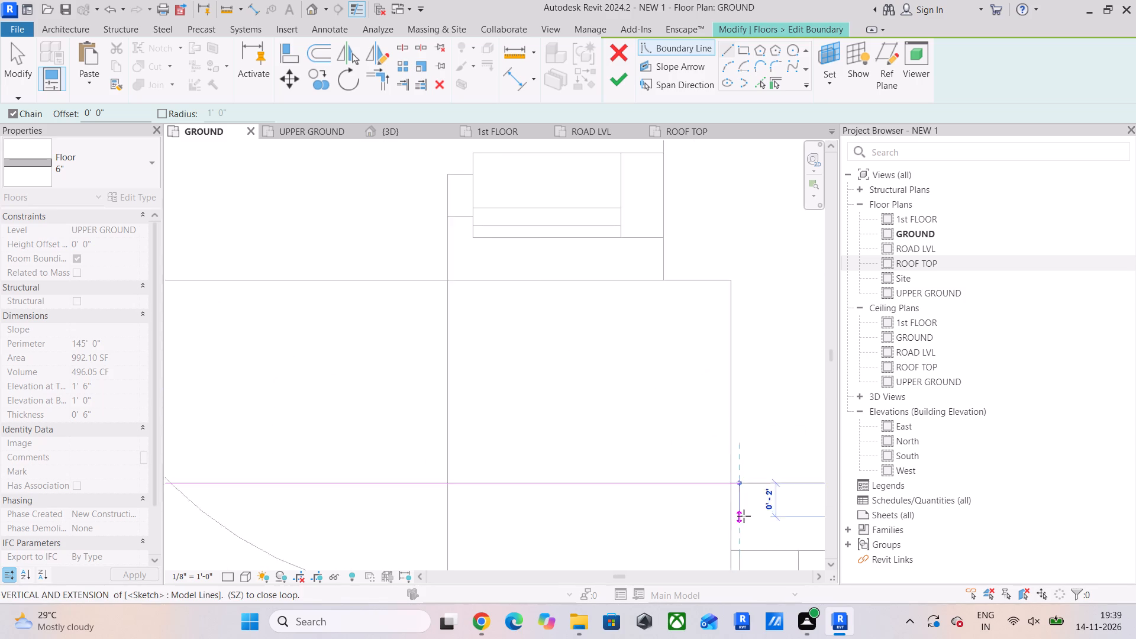
scroll(744, 516, down, 5)
middle_drag(744, 516, 754, 340)
scroll(747, 412, down, 5)
middle_drag(748, 435, 748, 288)
scroll(745, 379, down, 3)
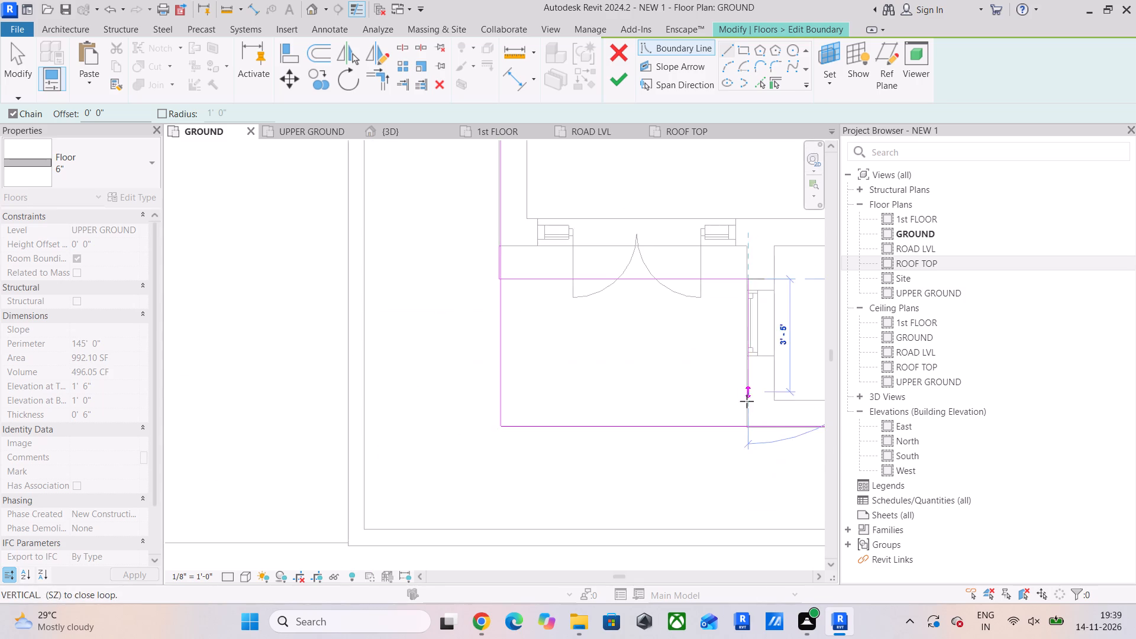
scroll(757, 416, up, 11)
click(730, 443)
key(Escape)
key(Escape)
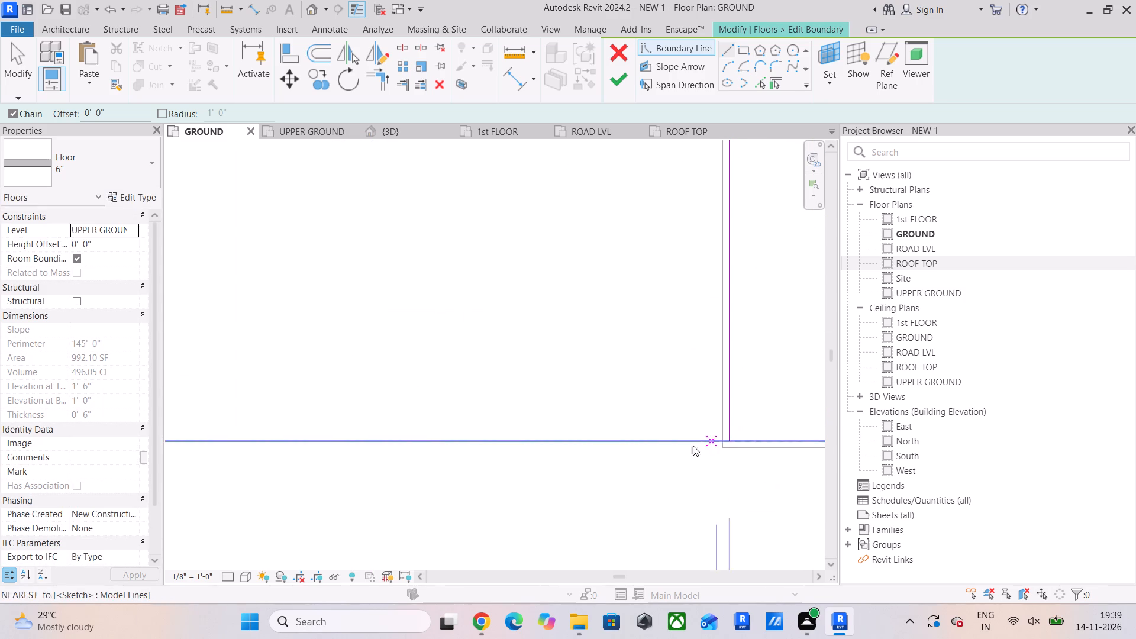
key(Escape)
Trim the boundary corners at the adjoining room's southwest corner and the jog beside the double door, and finish the floor sketch.
click(376, 73)
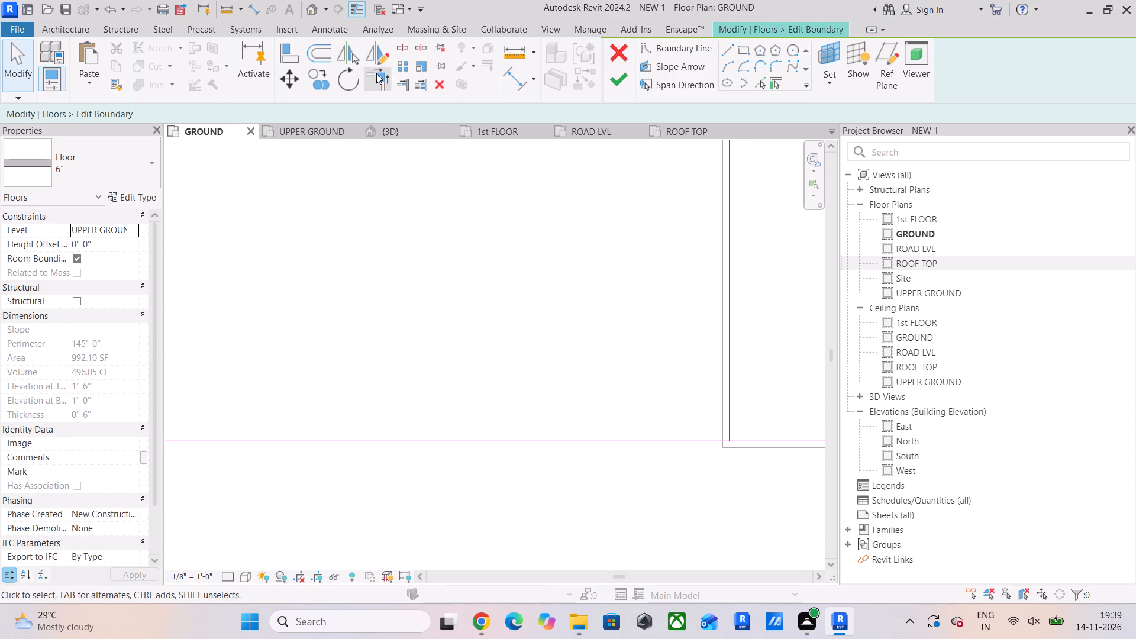
click(759, 435)
click(730, 386)
scroll(665, 305, down, 4)
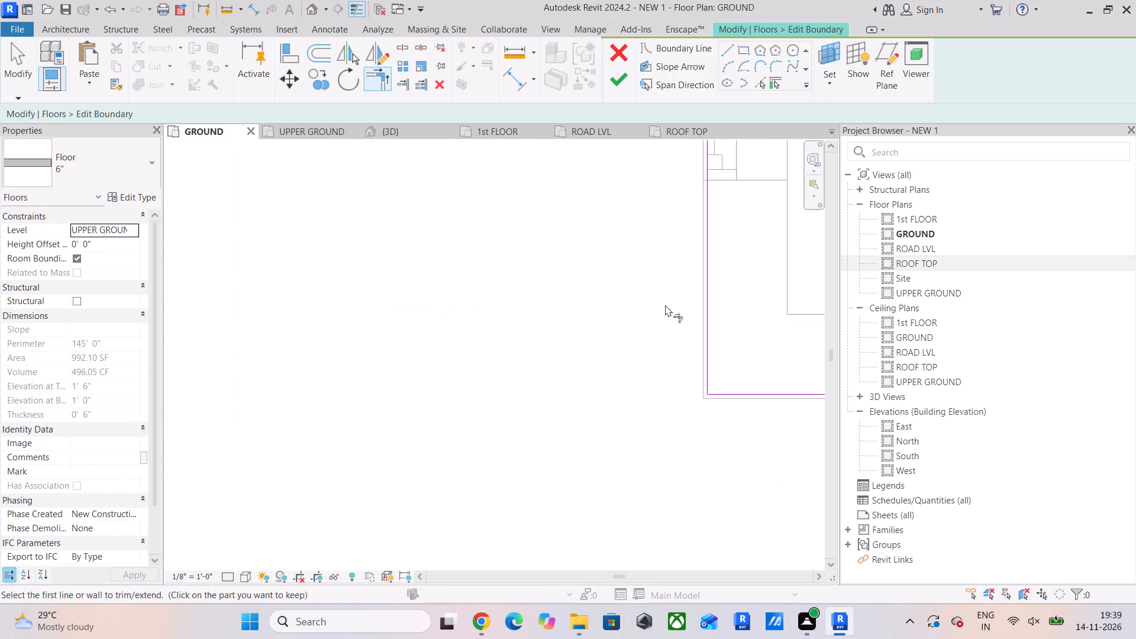
middle_drag(665, 305, 717, 536)
scroll(586, 305, down, 4)
middle_drag(586, 305, 665, 418)
scroll(449, 308, up, 5)
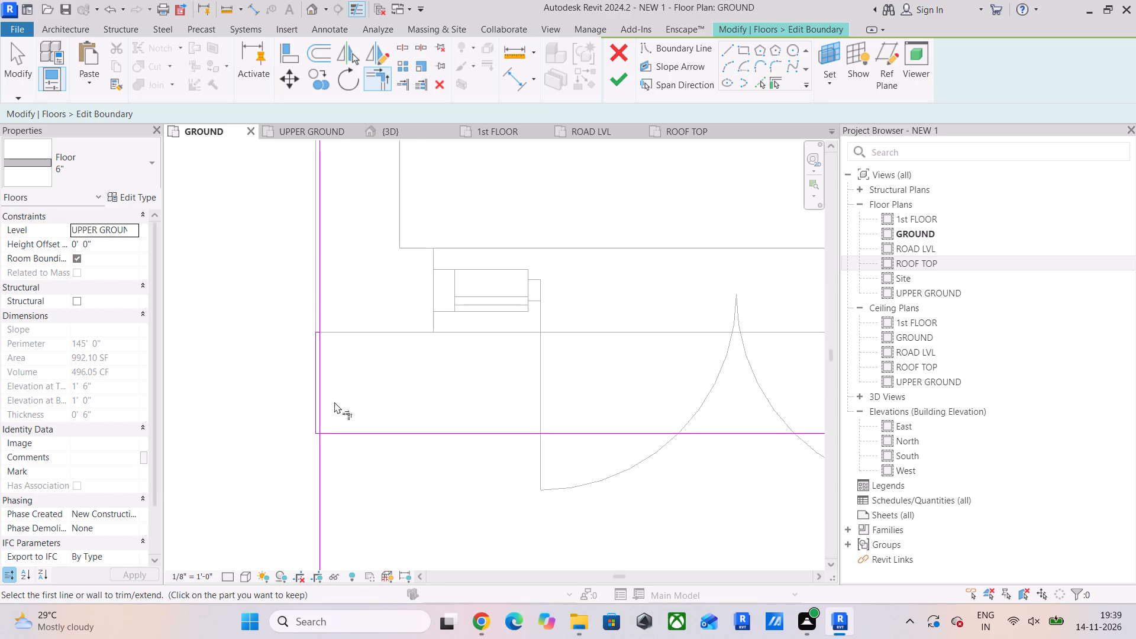
scroll(322, 405, up, 5)
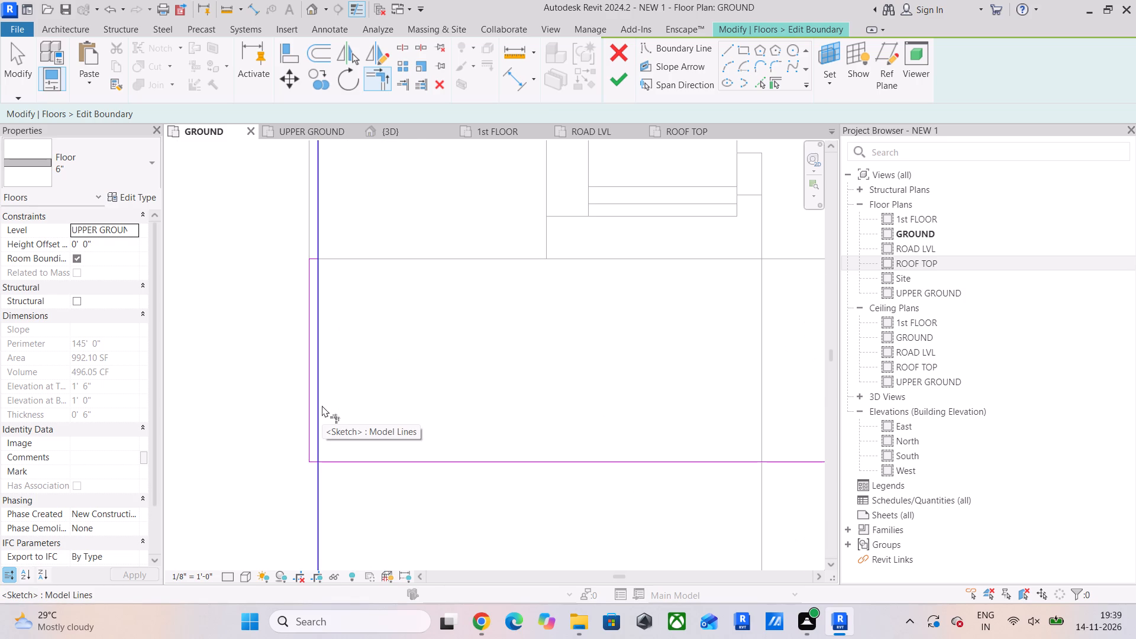
middle_drag(322, 377, 324, 523)
scroll(312, 405, up, 5)
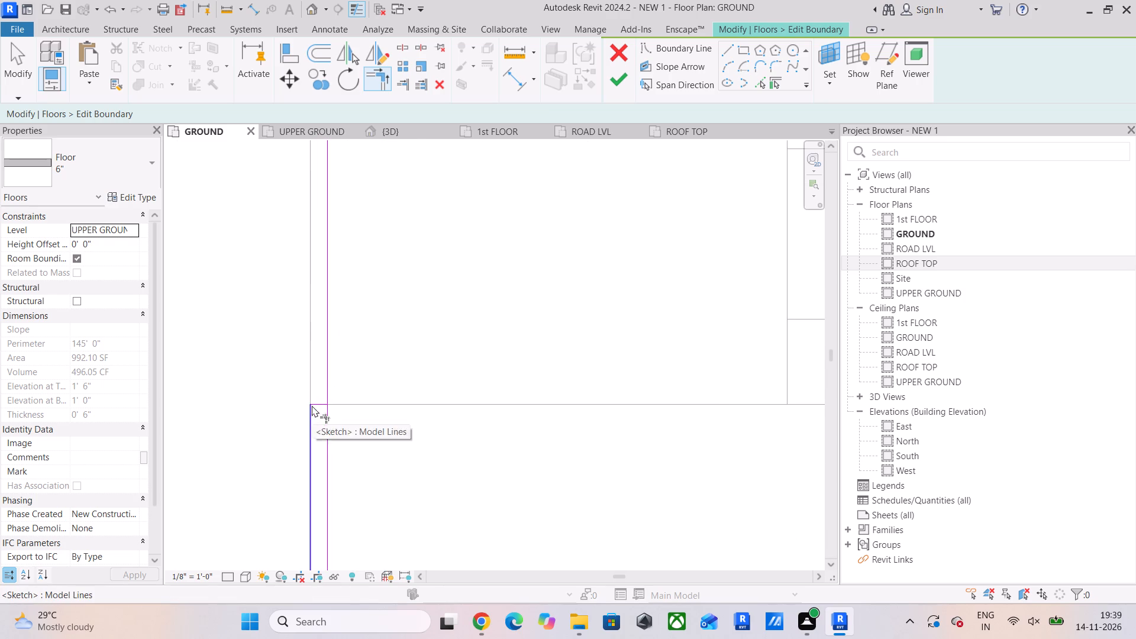
click(319, 403)
click(327, 369)
scroll(363, 436, down, 10)
middle_drag(403, 456, 414, 334)
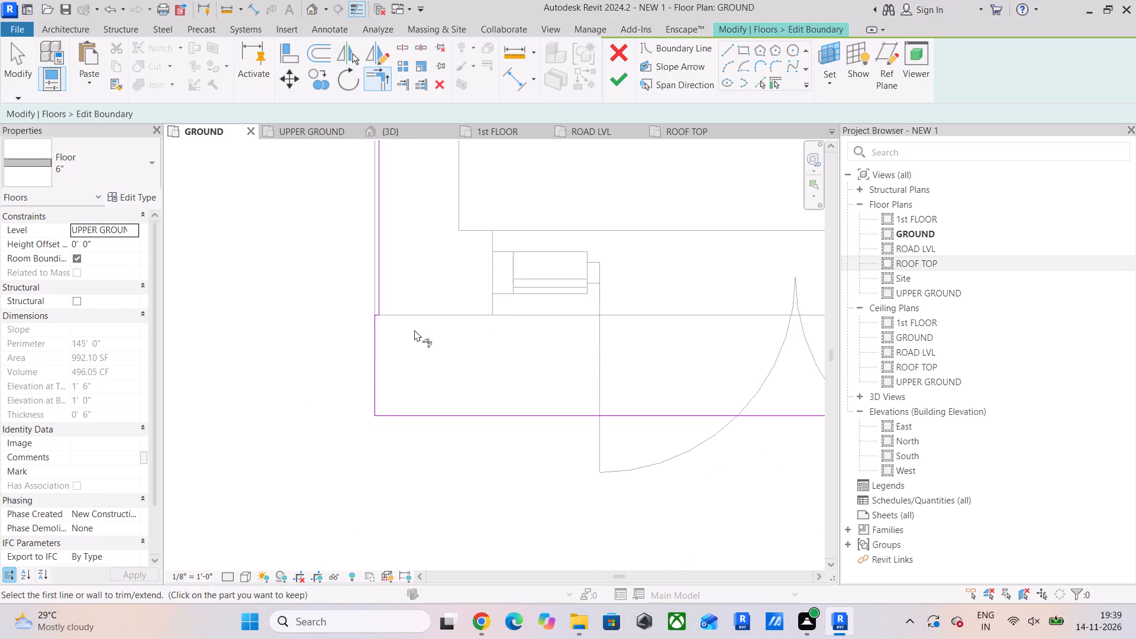
scroll(414, 330, down, 10)
middle_drag(437, 333, 428, 414)
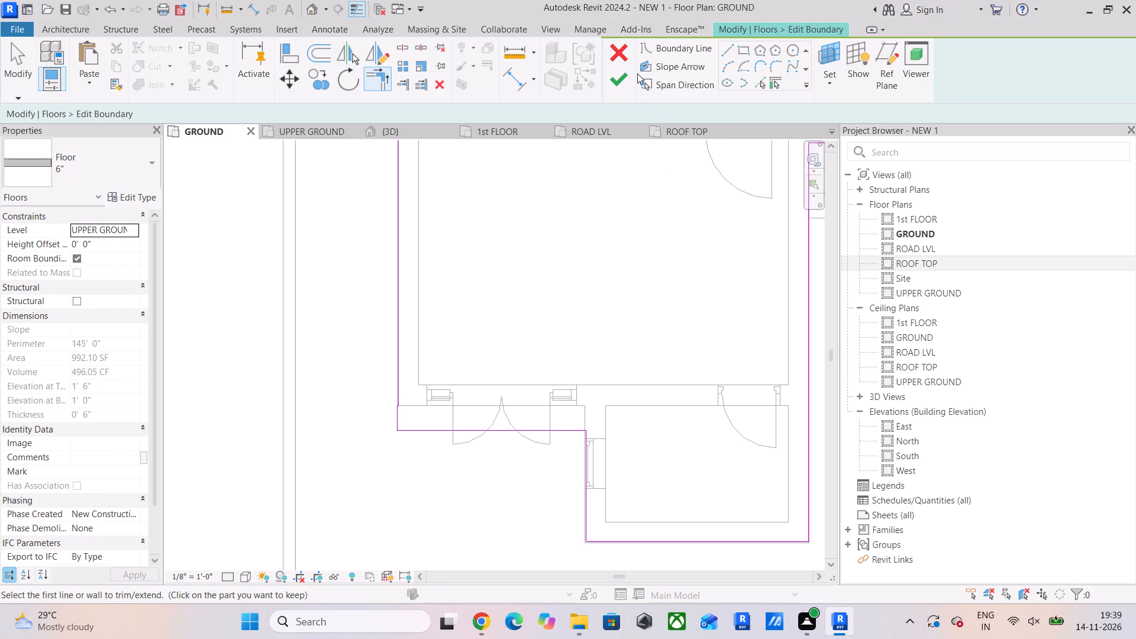
click(617, 77)
Check the edited floor type's layer structure and duplicate the type as 12".
click(666, 315)
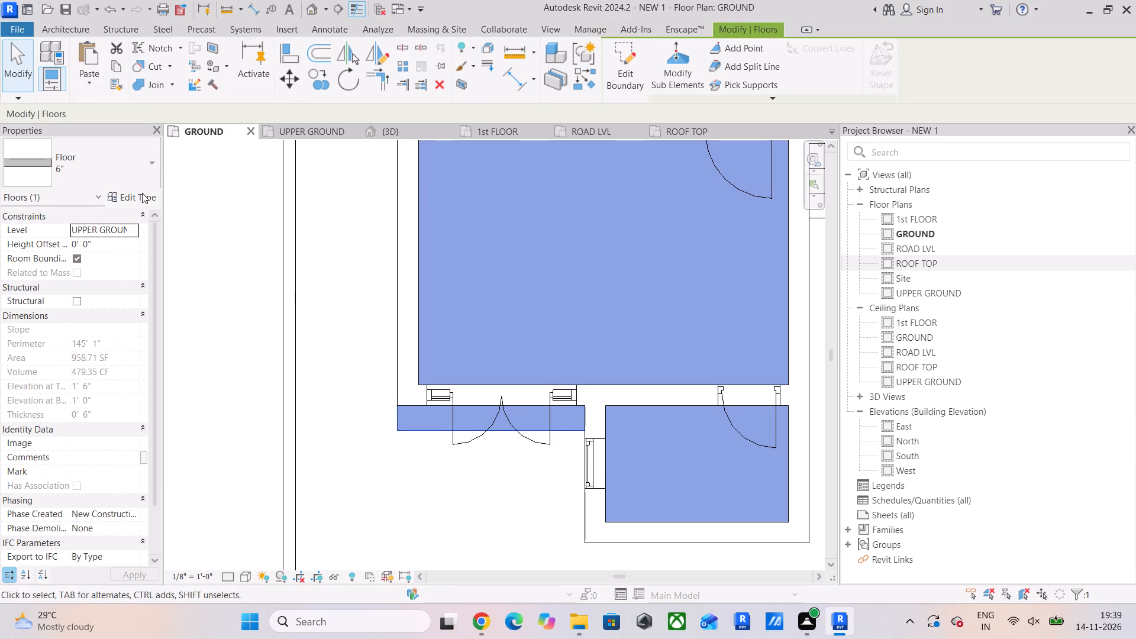
click(142, 193)
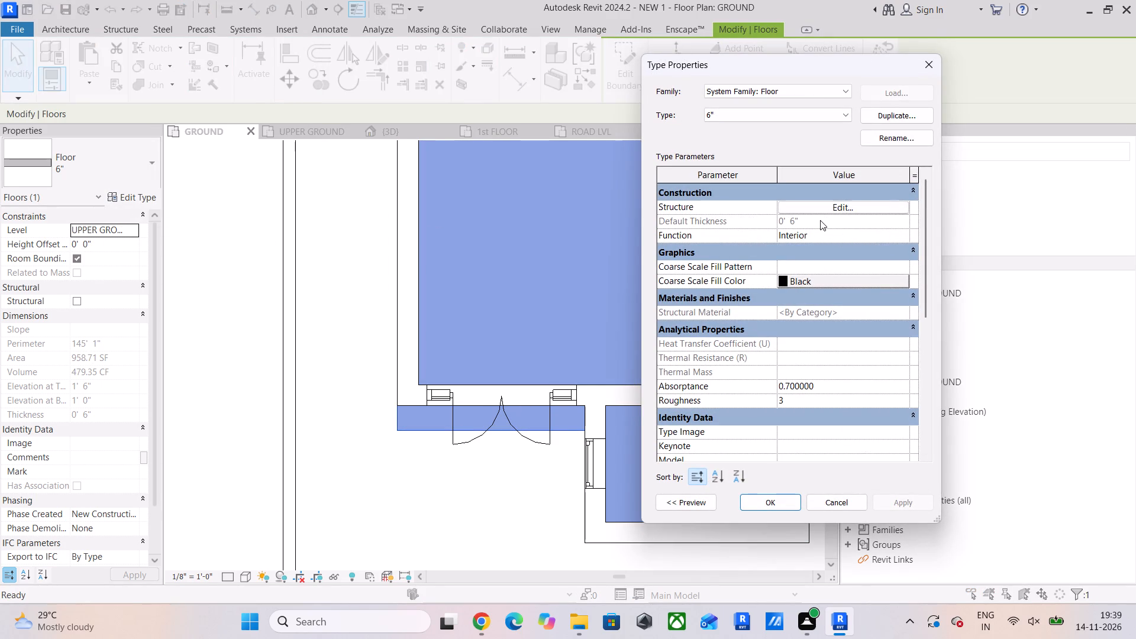
click(861, 206)
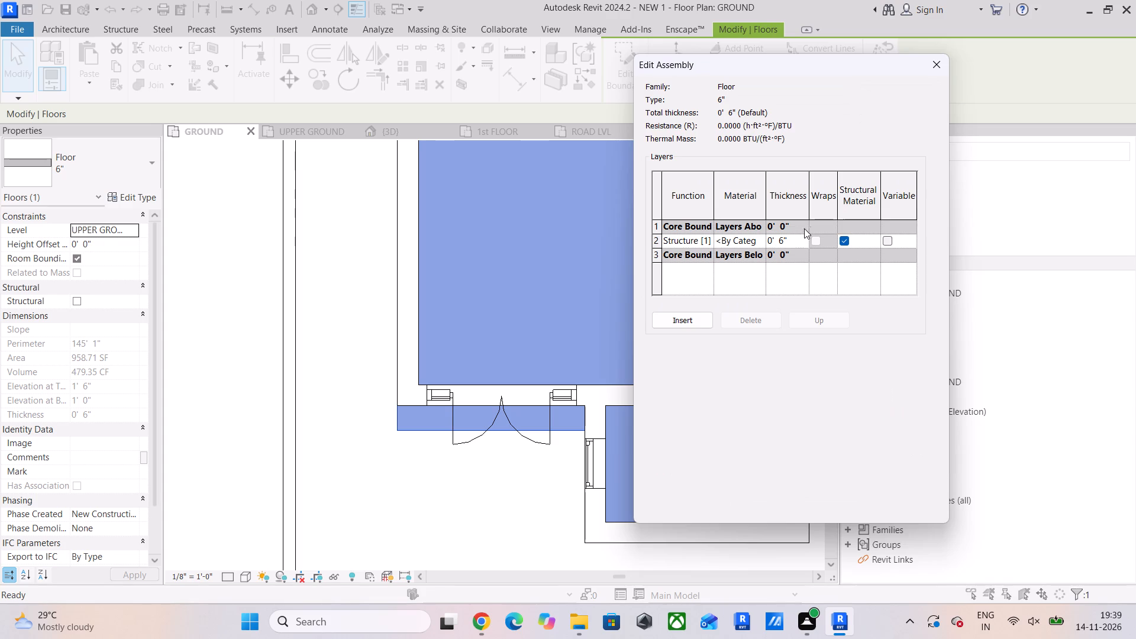
click(944, 66)
click(891, 114)
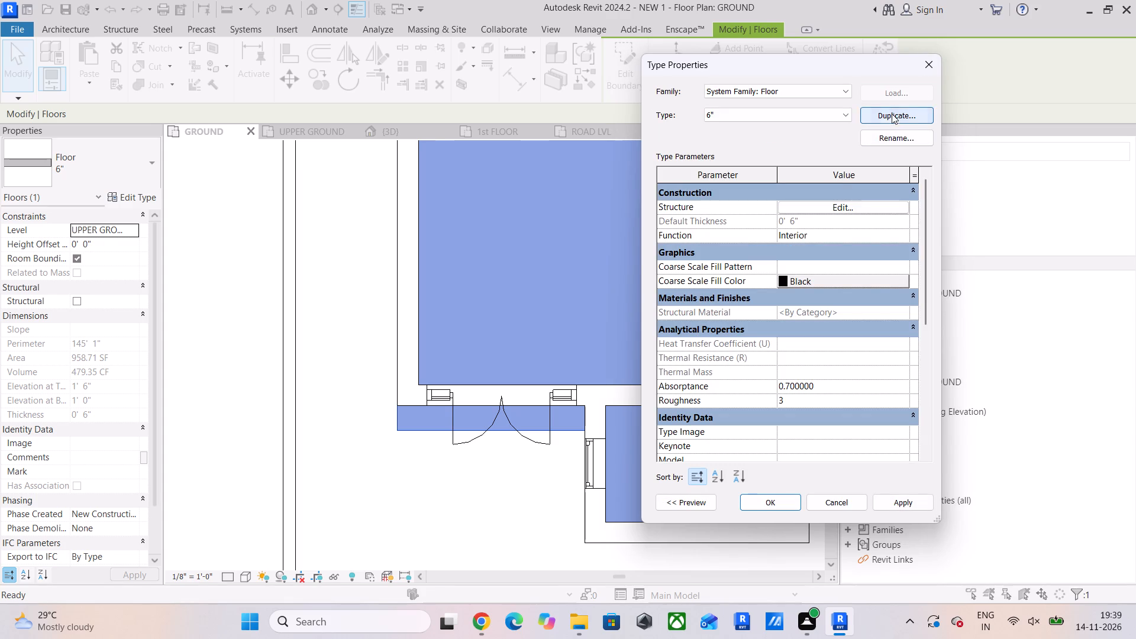
text(12")
key(Return)
Set the 12" floor type's structure layer thickness to 1' and apply the type to the floor.
click(850, 200)
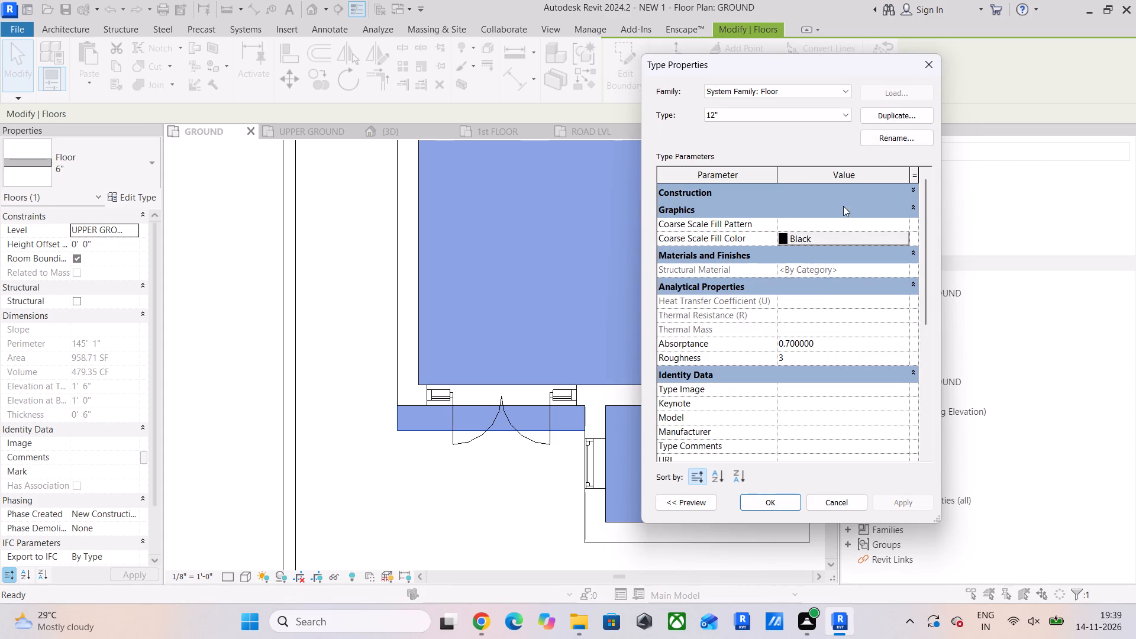
click(850, 196)
click(850, 205)
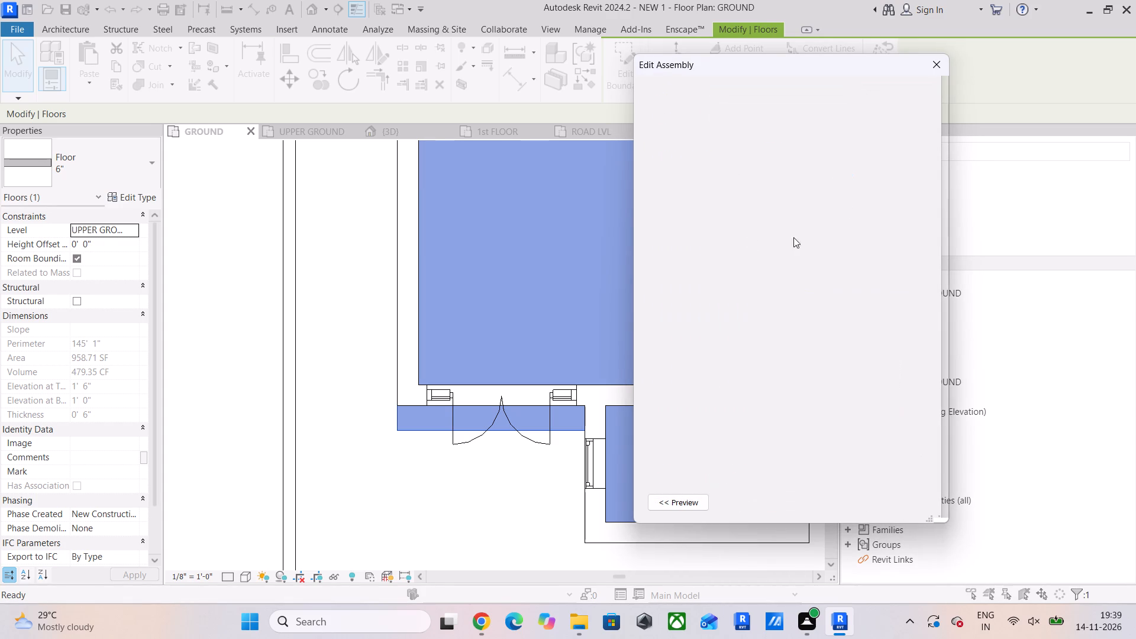
click(795, 237)
text(1')
key(Return)
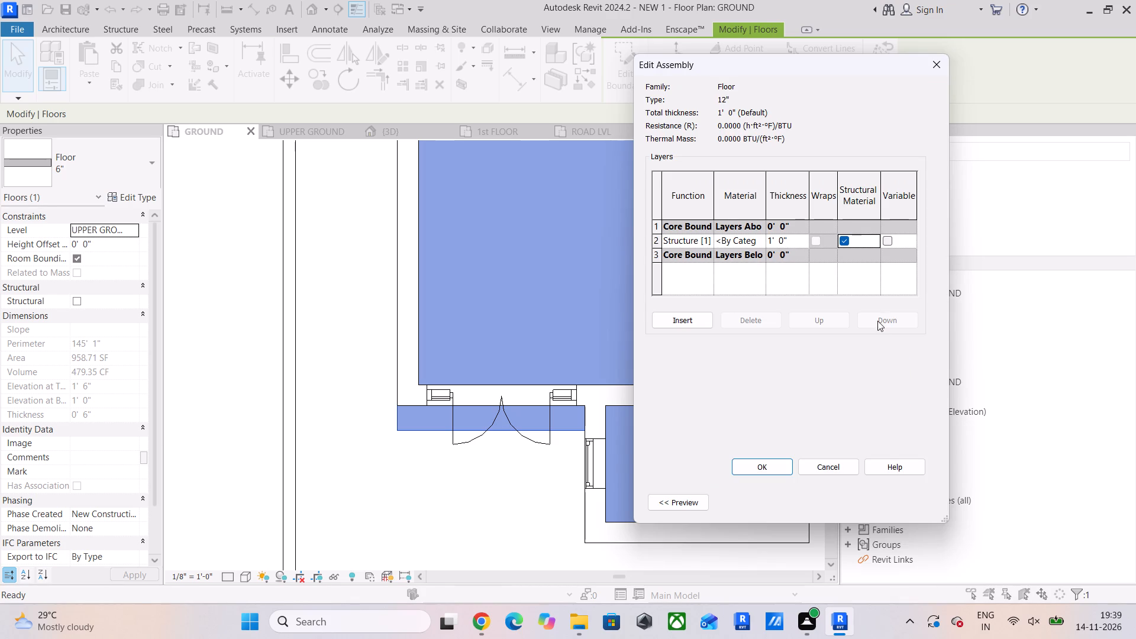
click(770, 475)
click(909, 503)
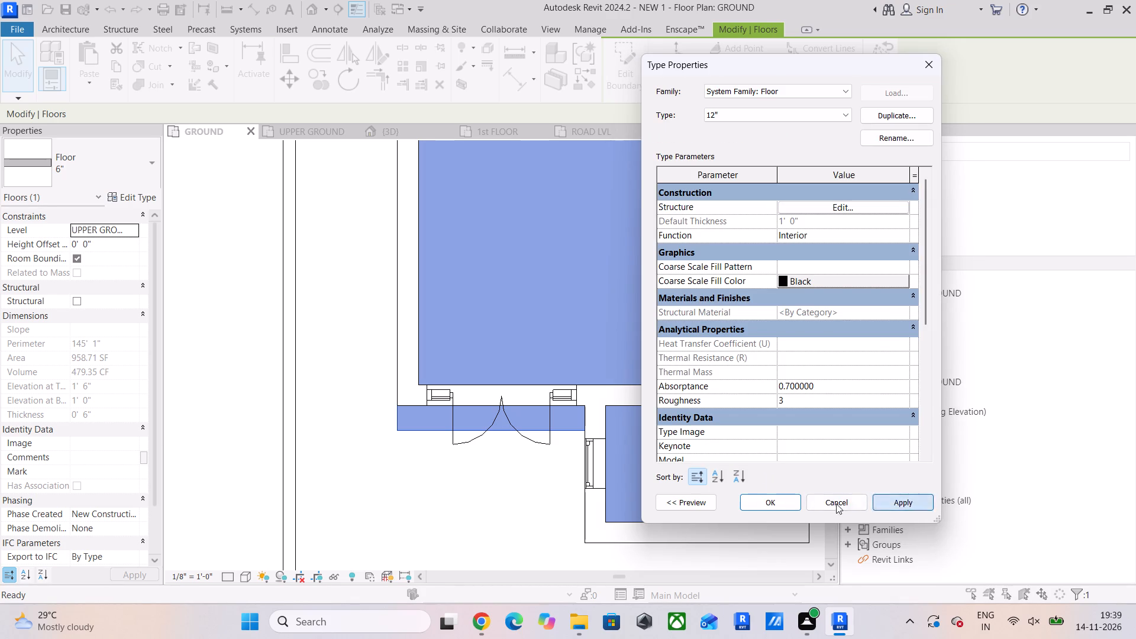
click(773, 504)
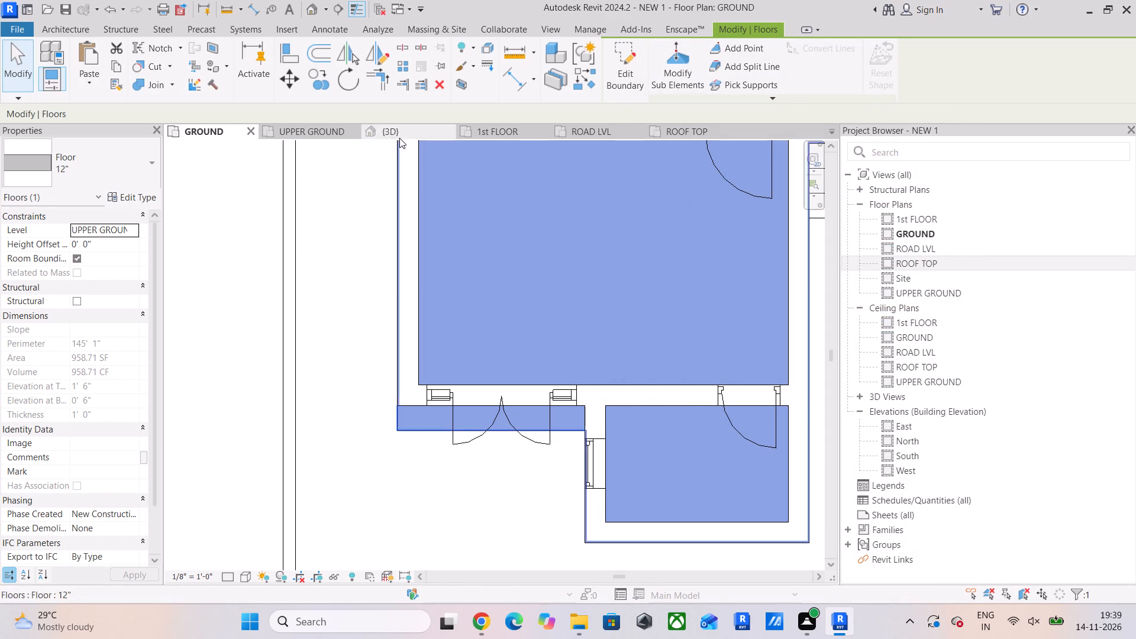
Inspect the door-front slab edge in the 3D view, try the 6" PARKING type on that floor, and set its type to 6".
click(400, 136)
middle_drag(460, 373, 543, 427)
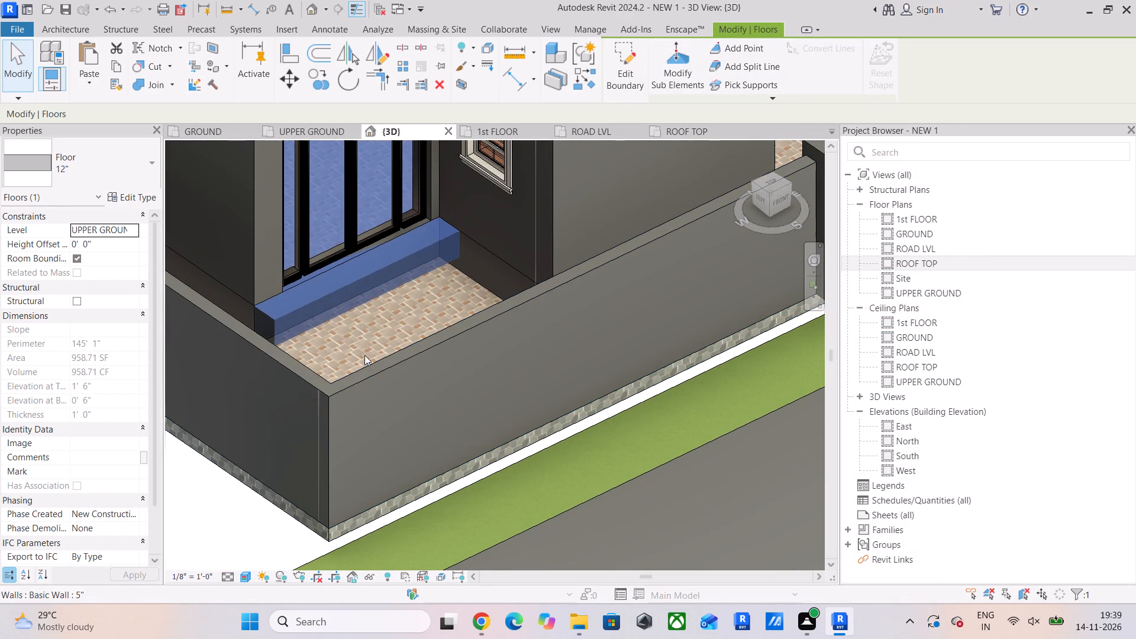
click(359, 350)
shift+middle_drag(357, 330, 424, 299)
scroll(427, 351, up, 3)
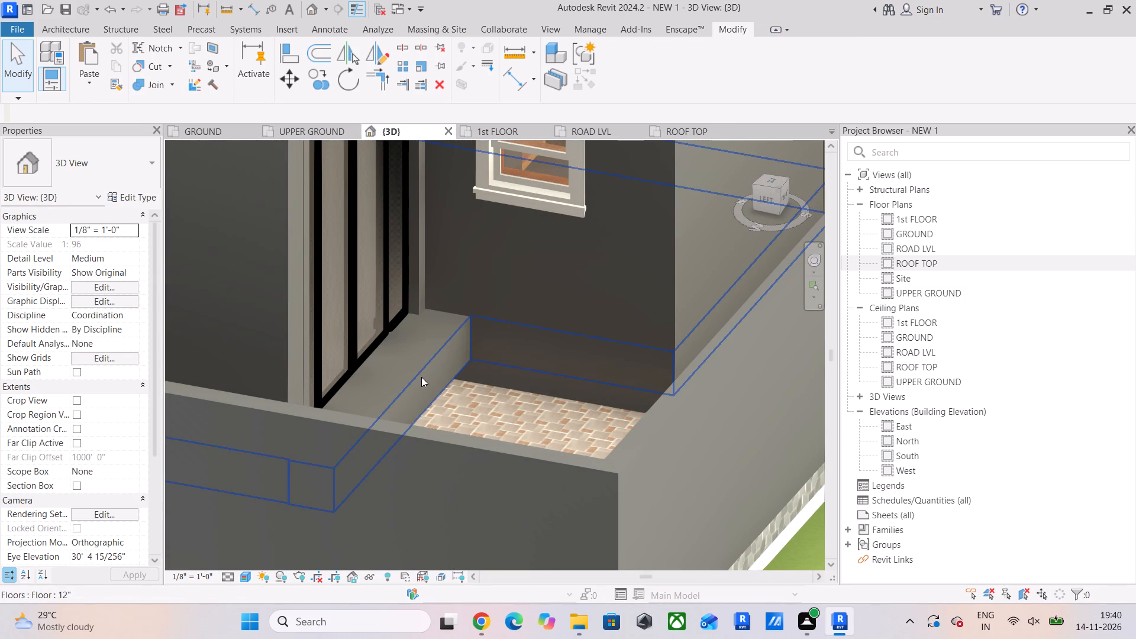
click(421, 377)
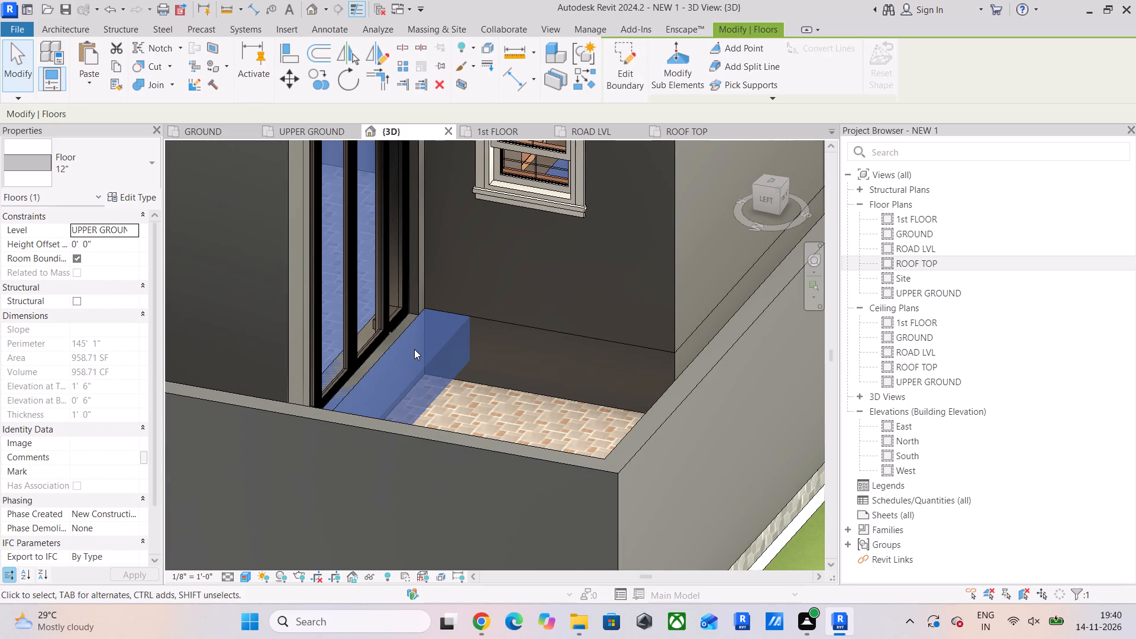
click(120, 164)
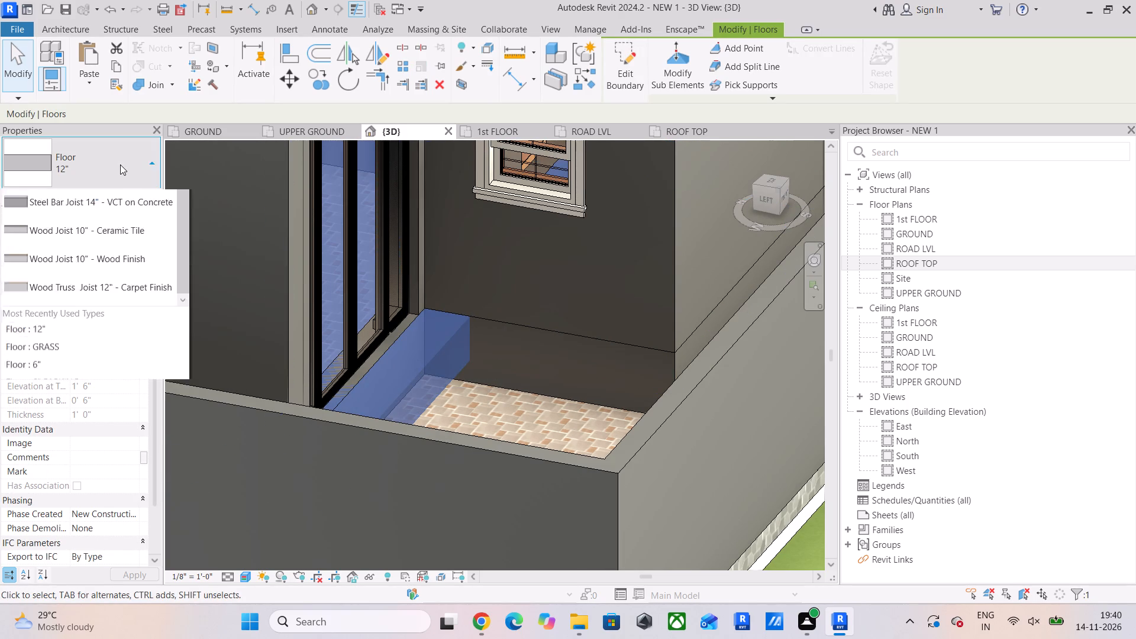
click(93, 231)
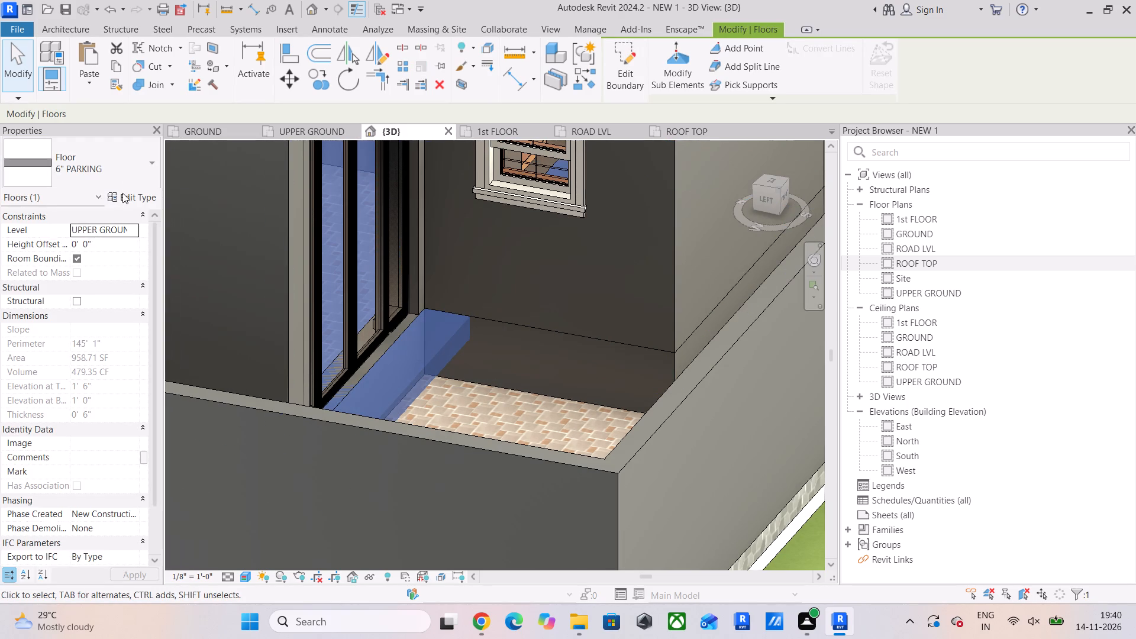
click(126, 176)
scroll(49, 296, up, 6)
click(63, 270)
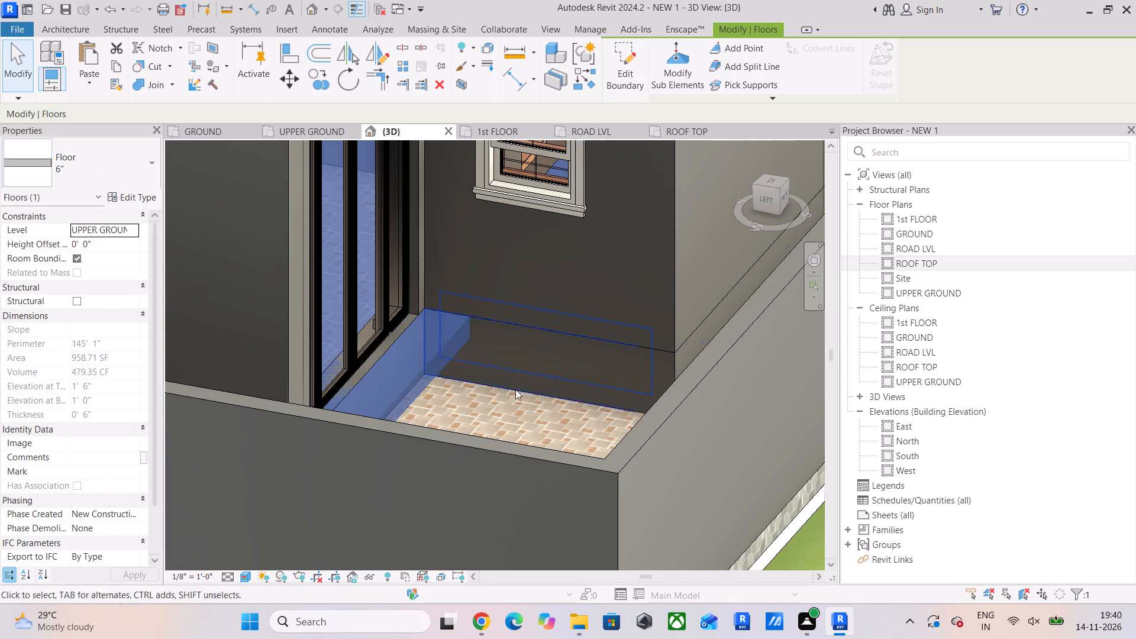
Examine the slab edge in front of the double door and the surrounding front facade in the 3D view.
click(505, 405)
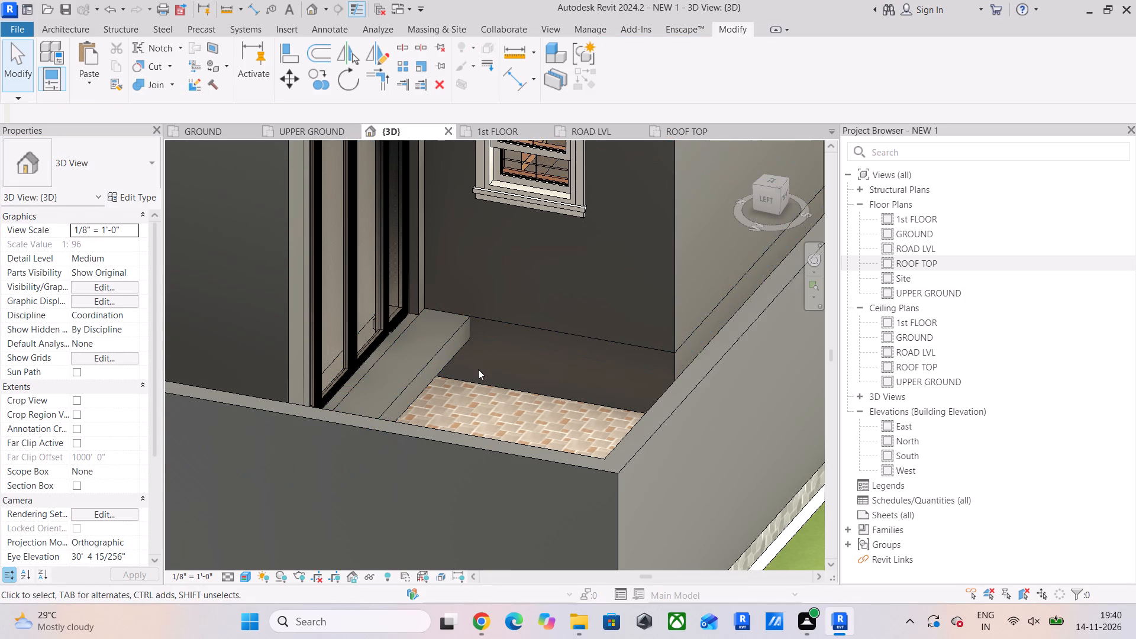
middle_drag(490, 366, 515, 353)
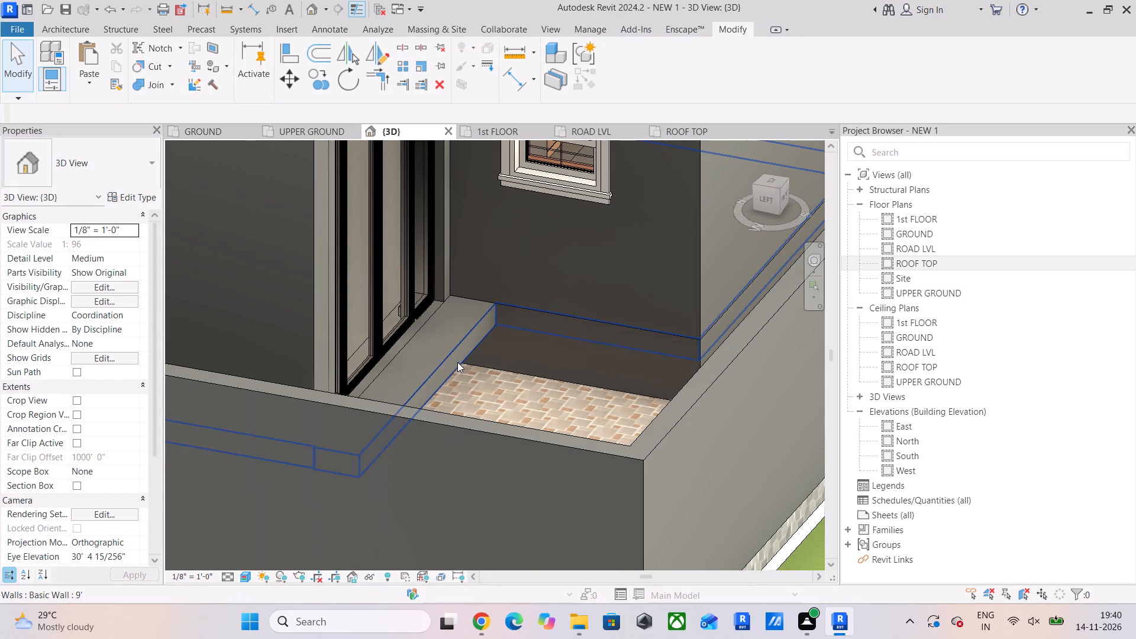
scroll(454, 373, down, 5)
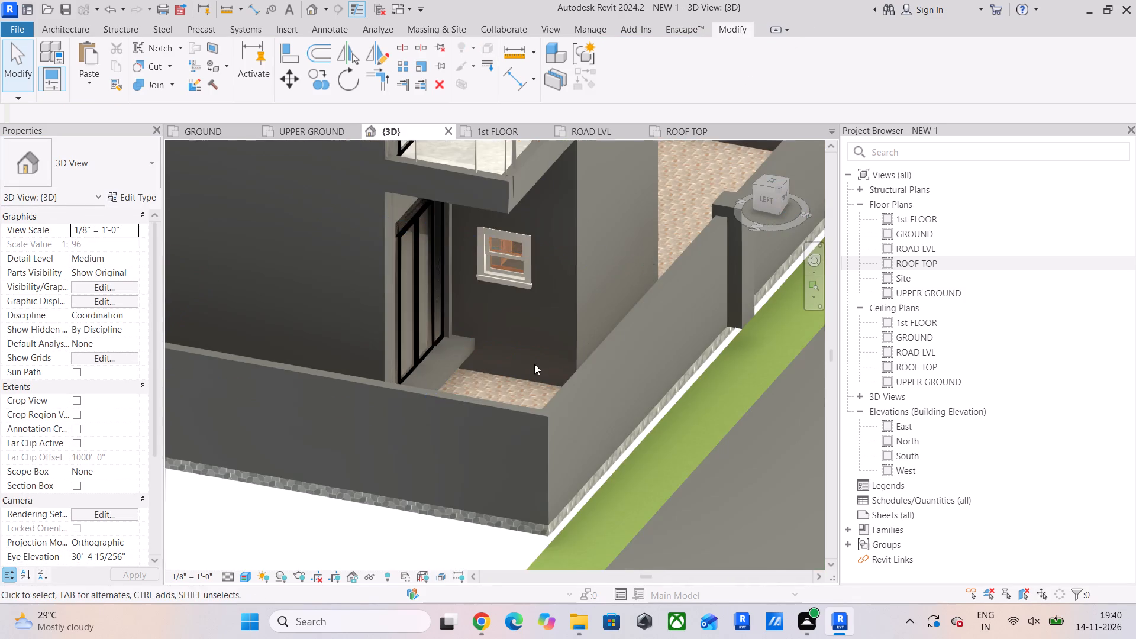
scroll(535, 363, down, 4)
shift+middle_drag(548, 357, 363, 354)
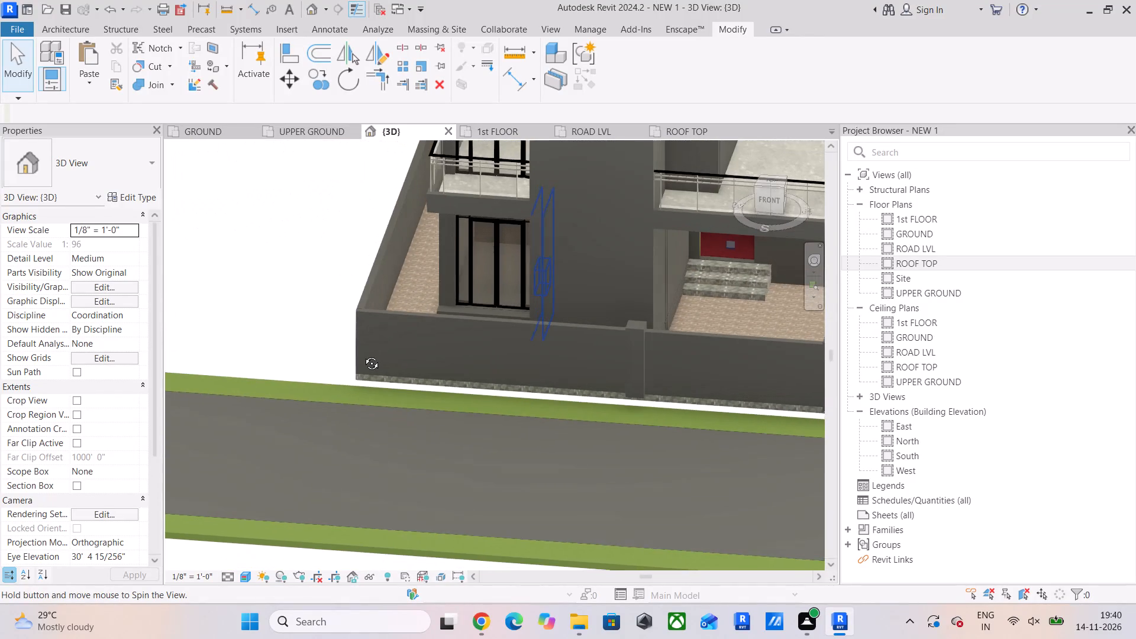
shift+middle_drag(363, 354, 364, 352)
shift+middle_drag(377, 359, 386, 372)
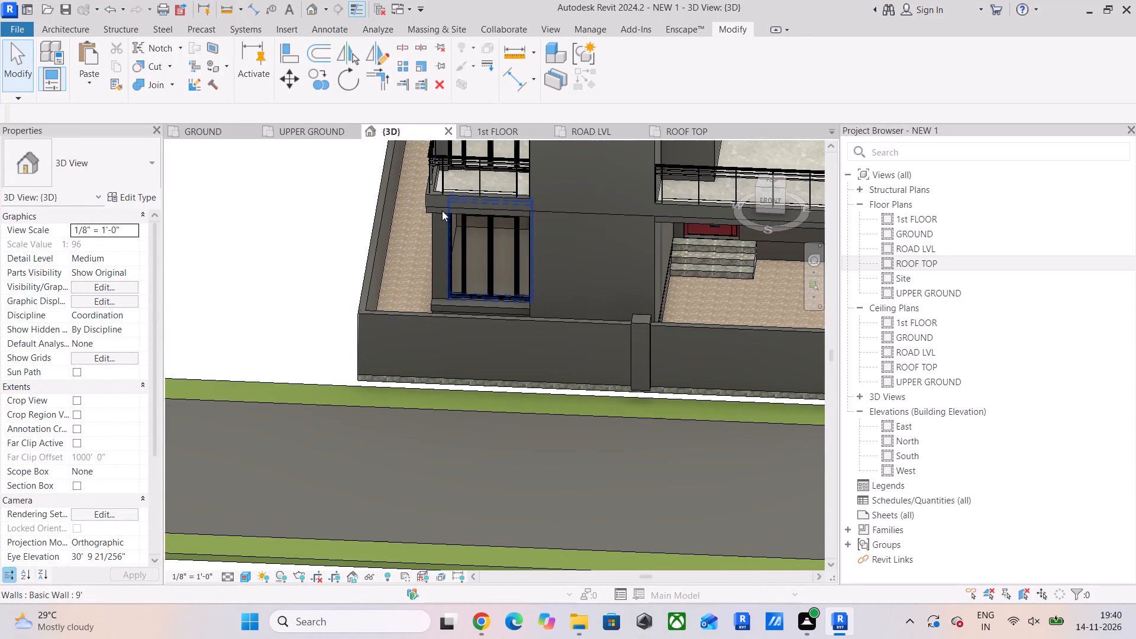
In the UPPER GROUND plan, sketch a rectangular 6" floor strip about 1' deep outside the double door, ending at the adjoining room's wall.
click(309, 134)
middle_drag(540, 394, 543, 275)
scroll(260, 507, up, 6)
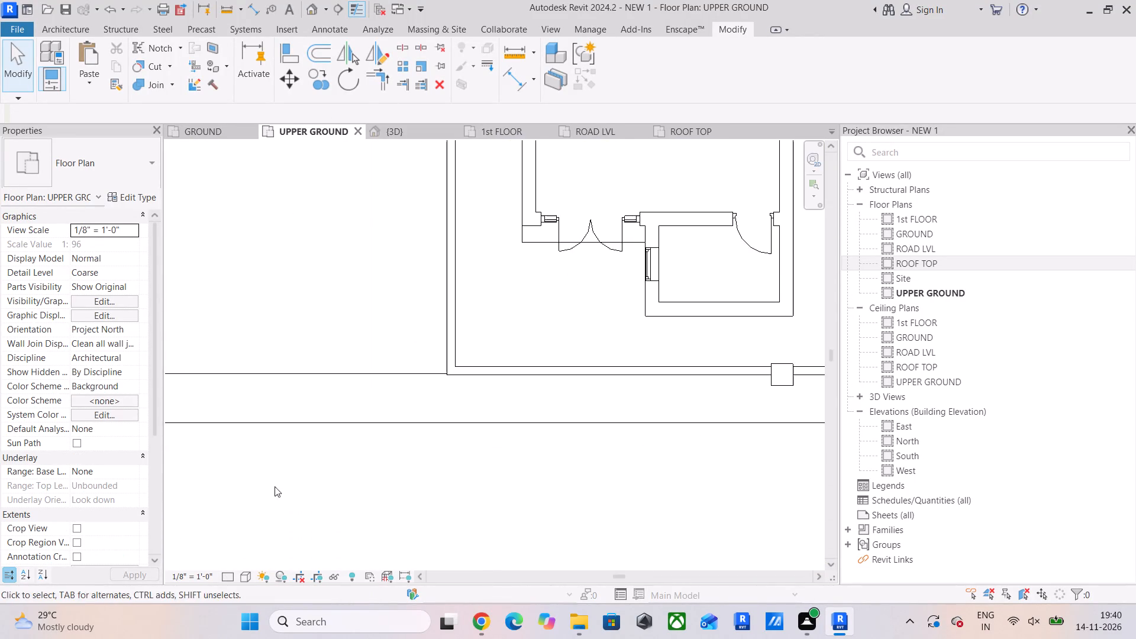
middle_drag(461, 362, 384, 447)
click(455, 327)
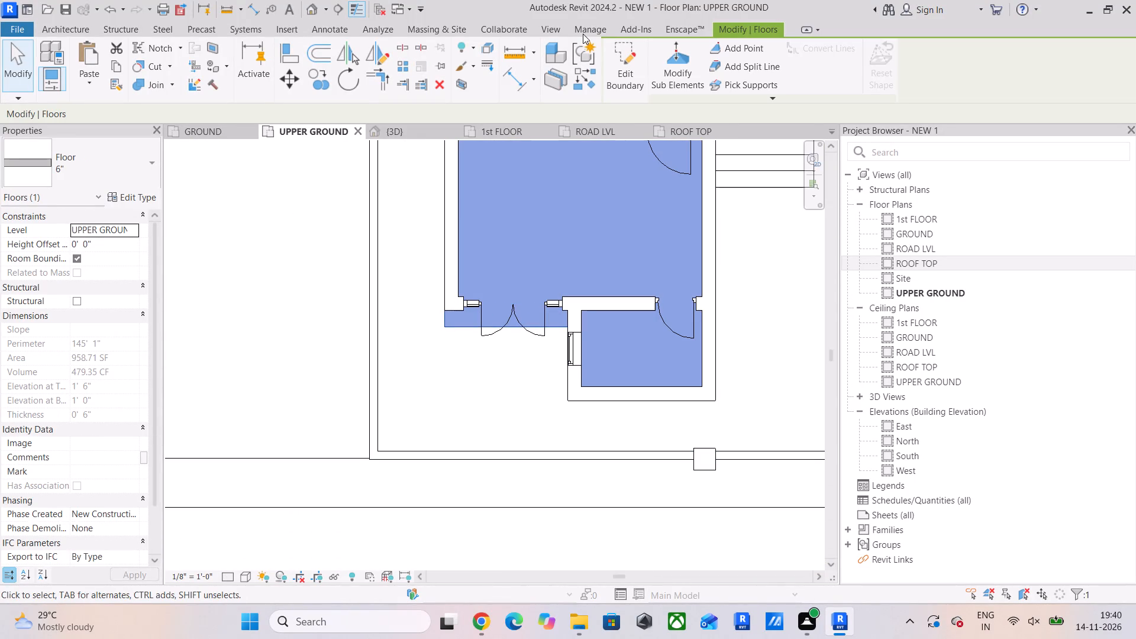
click(588, 82)
scroll(430, 334, up, 4)
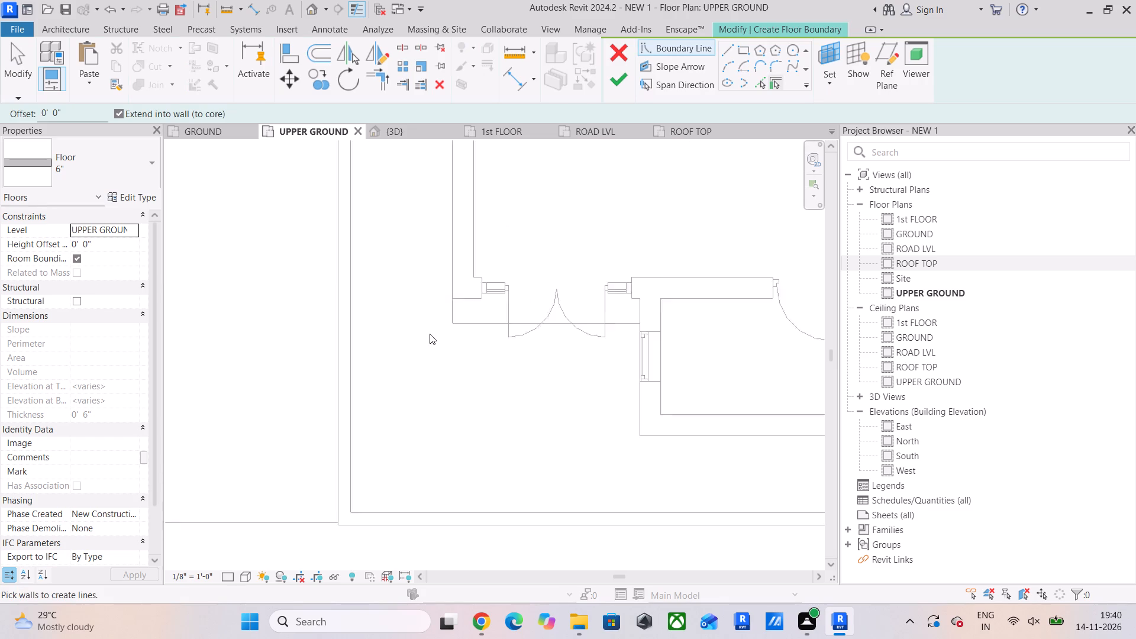
scroll(430, 334, up, 1)
drag(740, 49, 737, 57)
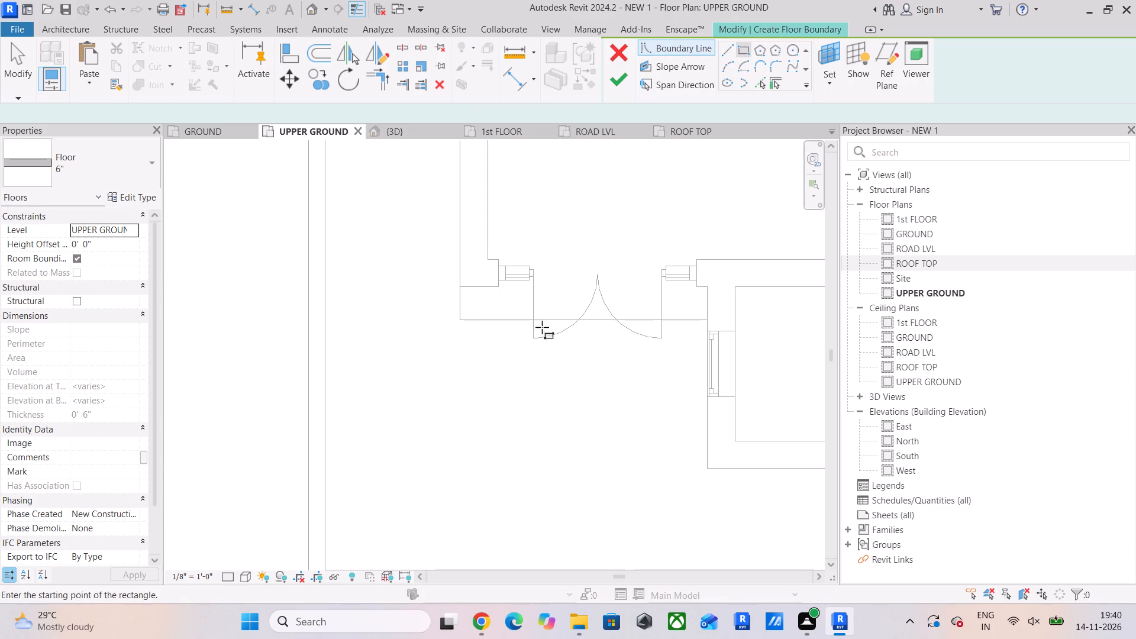
scroll(460, 285, up, 10)
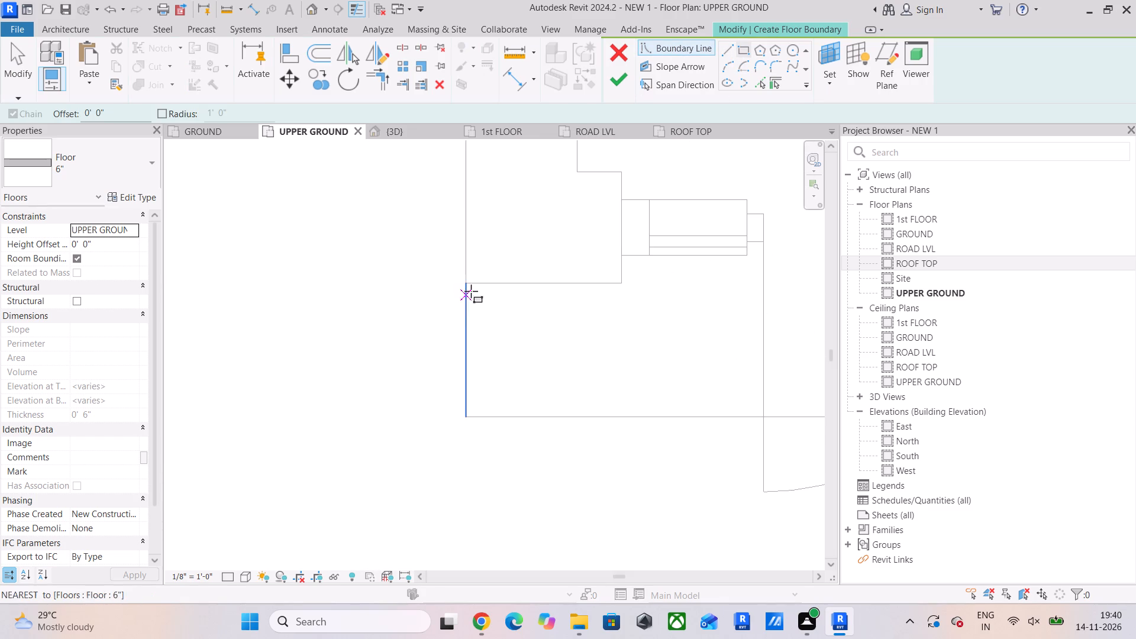
scroll(466, 288, up, 6)
click(470, 283)
scroll(529, 338, down, 6)
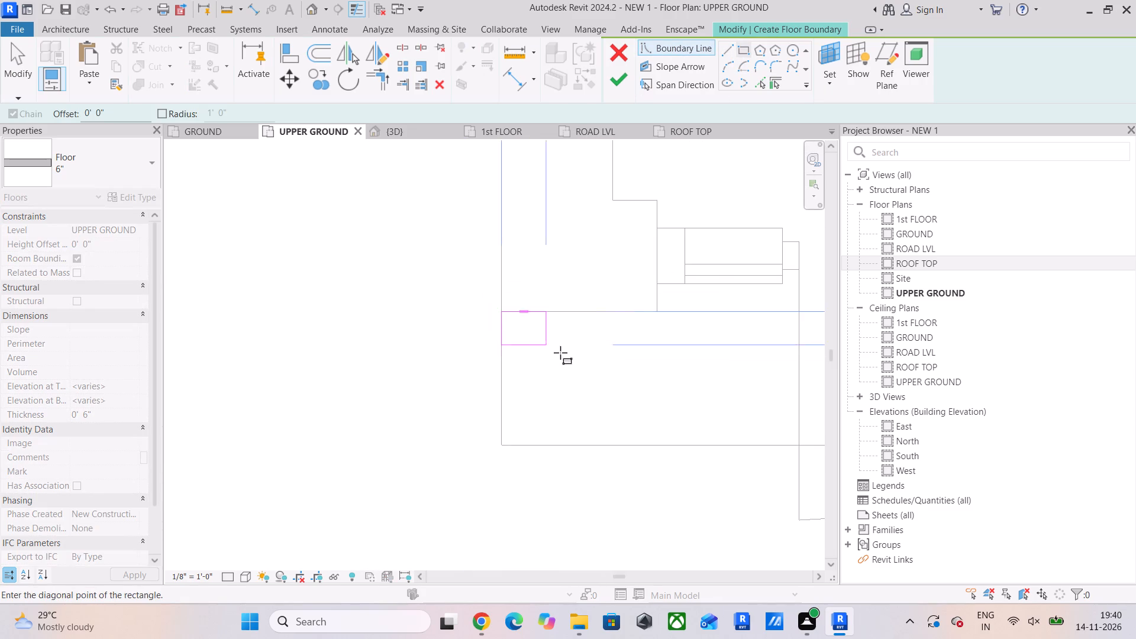
middle_drag(563, 353, 443, 310)
scroll(439, 330, down, 5)
middle_drag(667, 372, 443, 363)
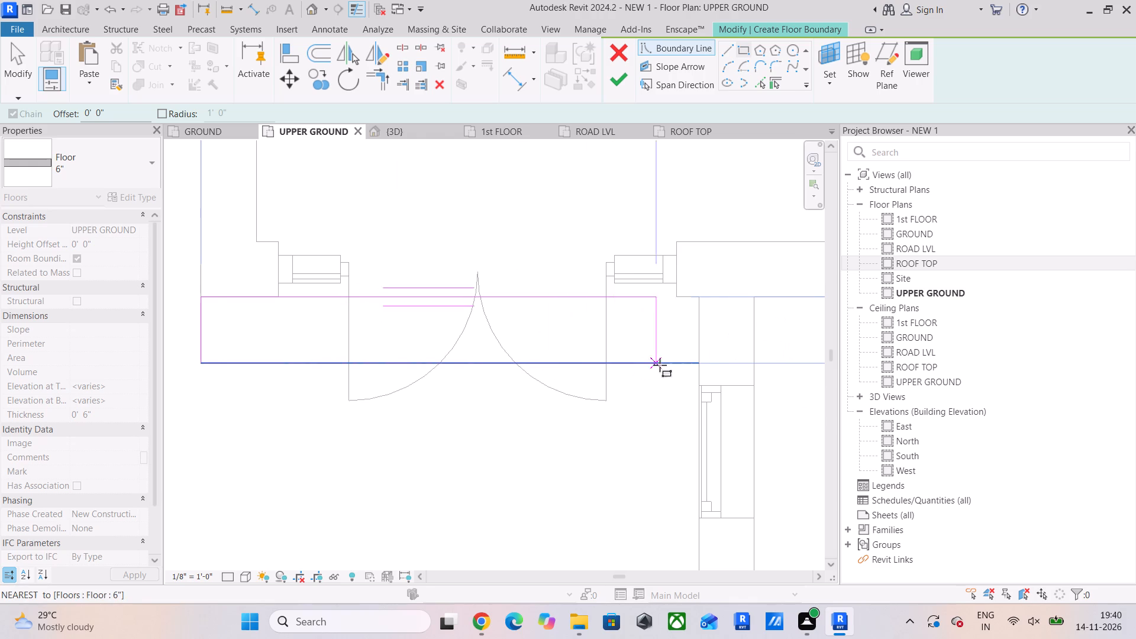
click(699, 359)
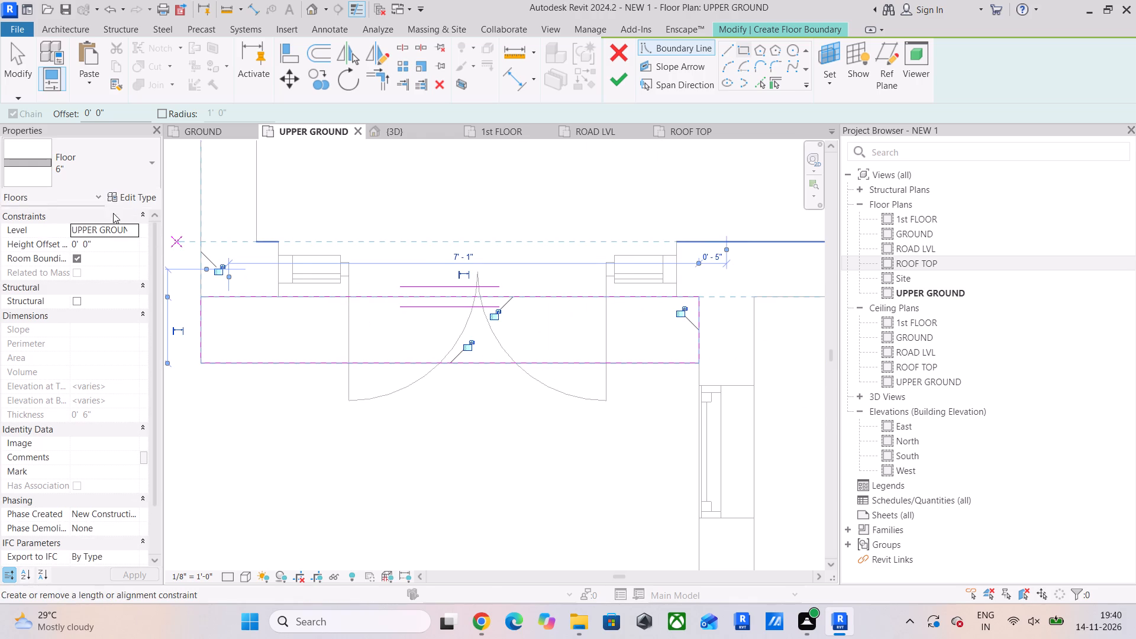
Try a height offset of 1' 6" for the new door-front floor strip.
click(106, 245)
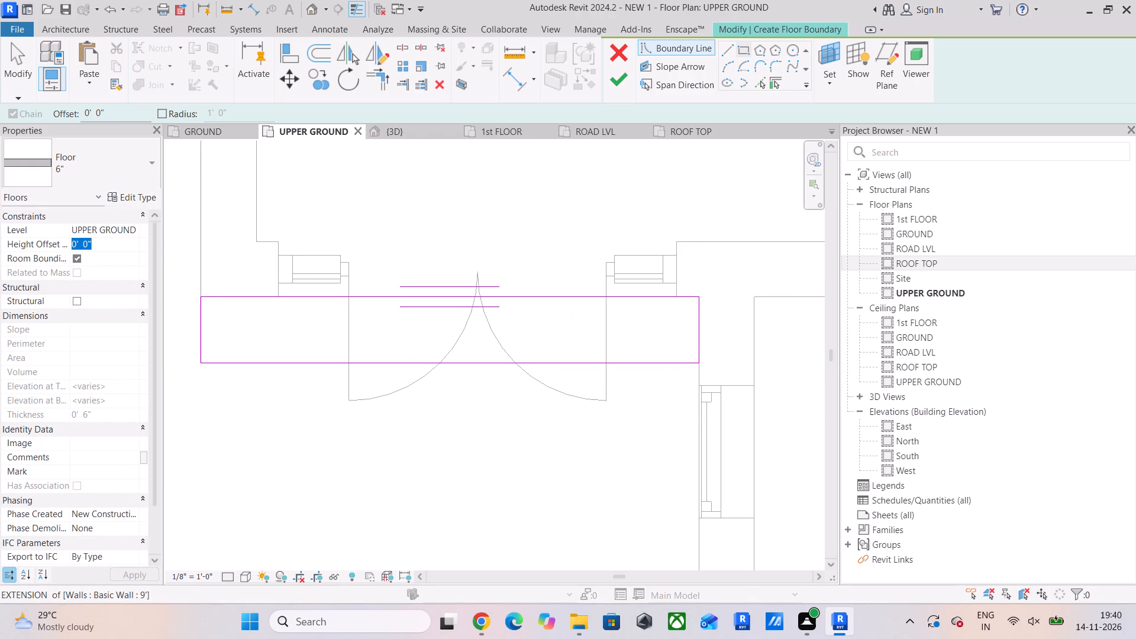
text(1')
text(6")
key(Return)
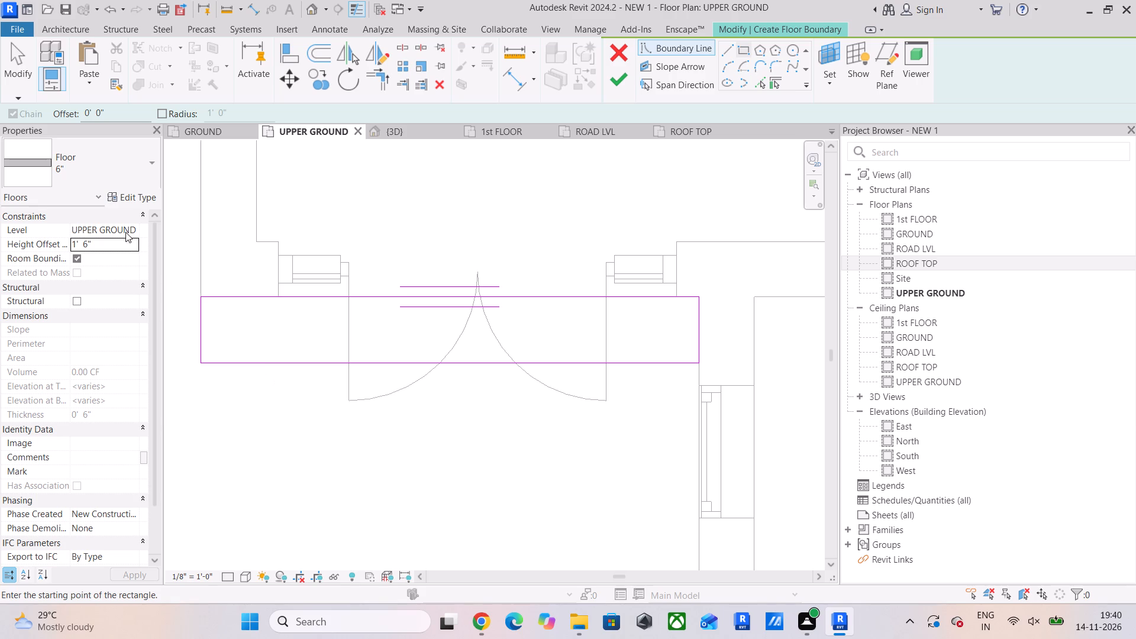
Set the door-front floor strip's height offset to -1' and finish its sketch.
click(125, 242)
key(minus)
text(1')
key(Return)
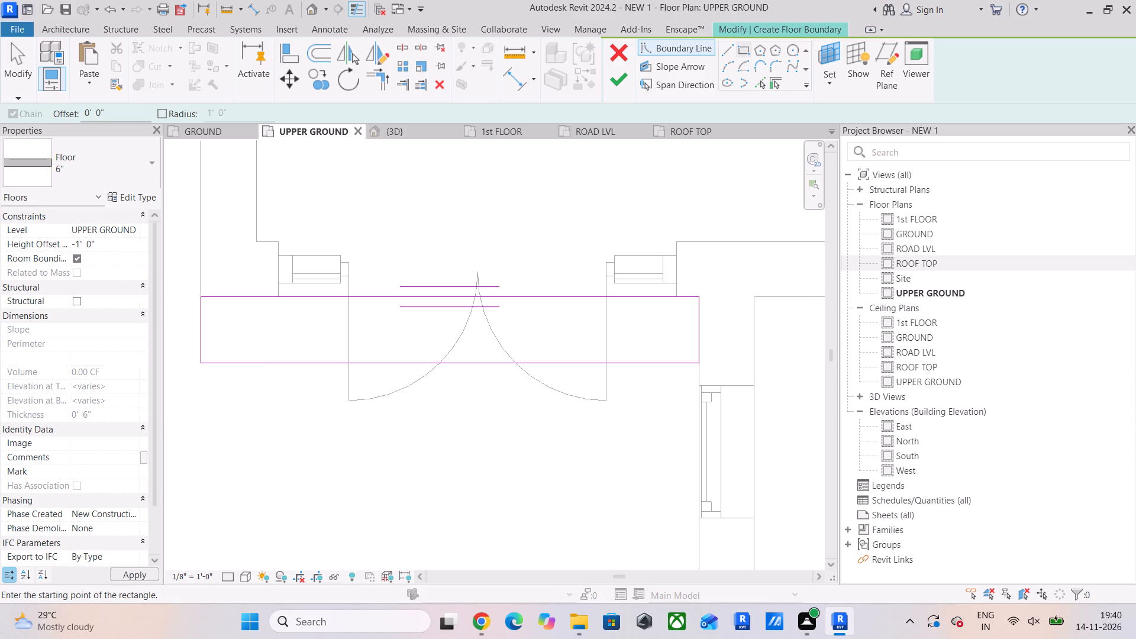
click(616, 83)
Copy the door-front floor strip outward by its own depth so the copy adjoins its outer edge.
click(699, 324)
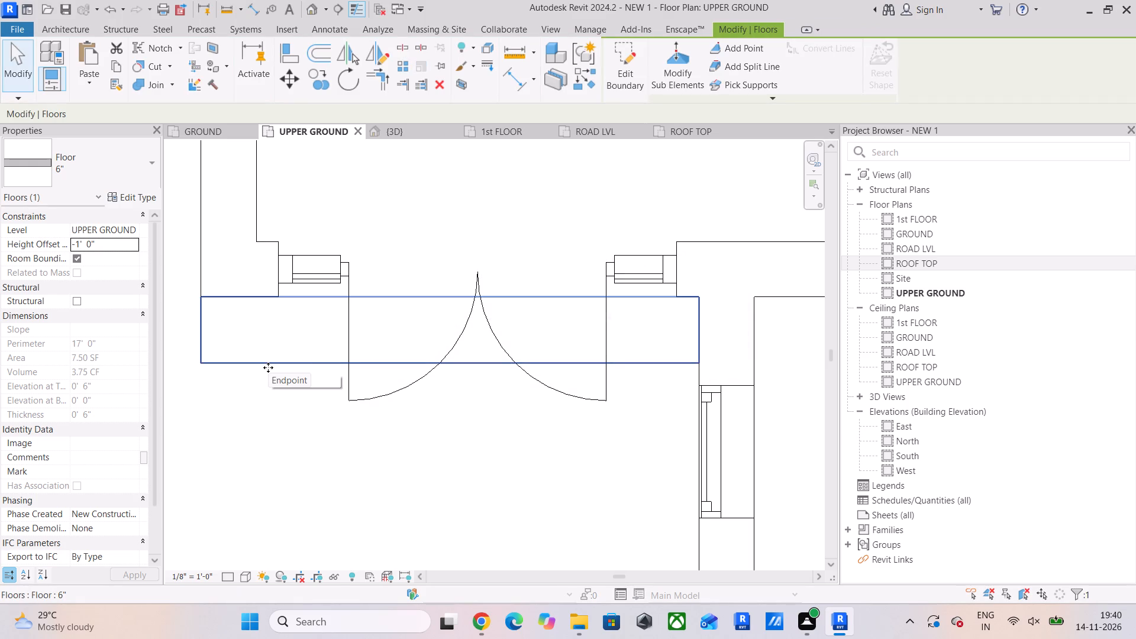
click(317, 80)
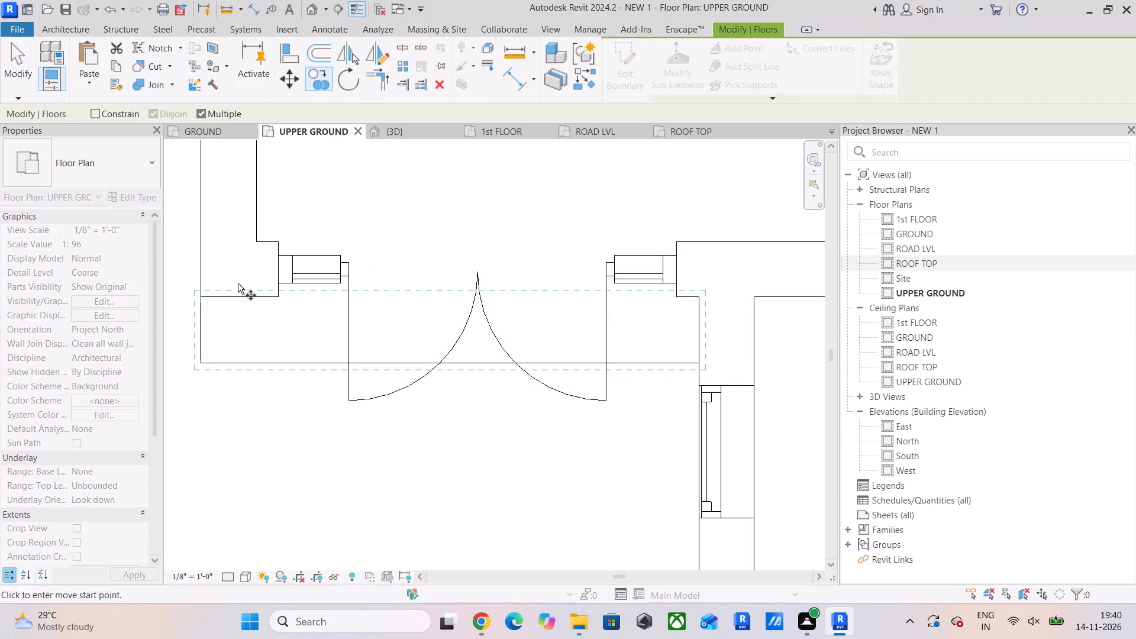
click(202, 295)
click(202, 363)
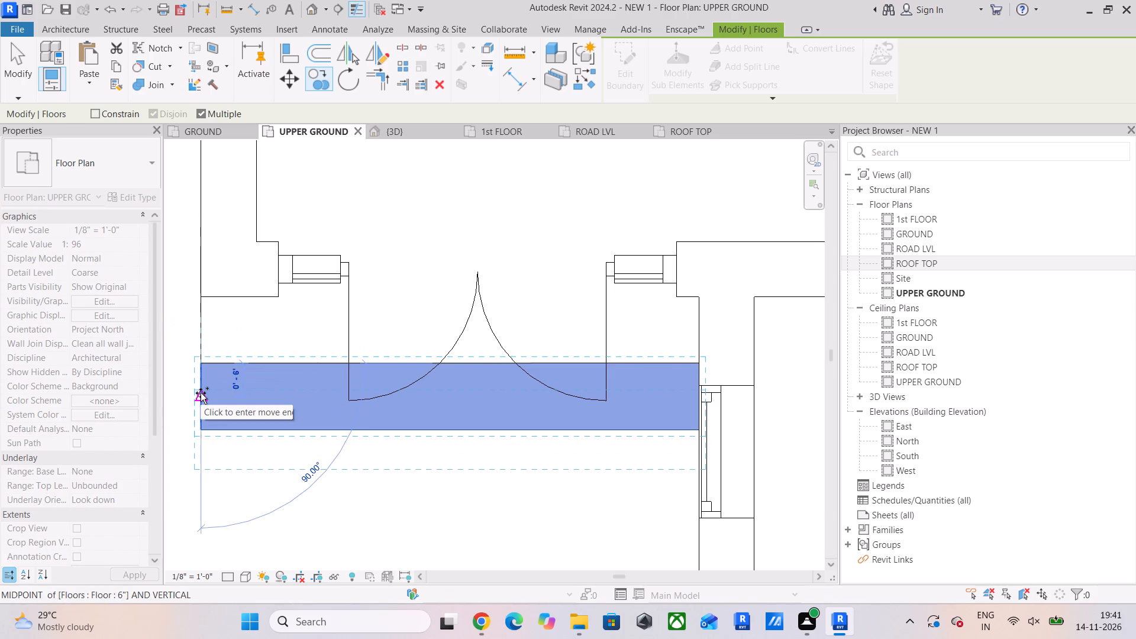
key(Escape)
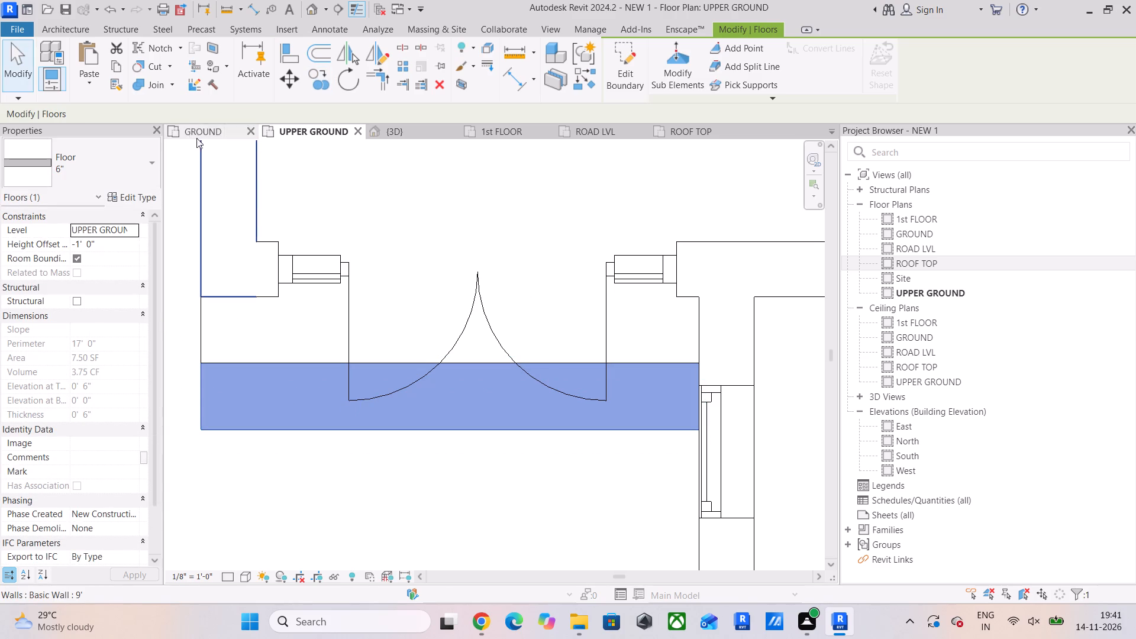
Examine the copied floor strip and the step arrangement below the double door in the 3D view.
middle_drag(323, 352, 373, 298)
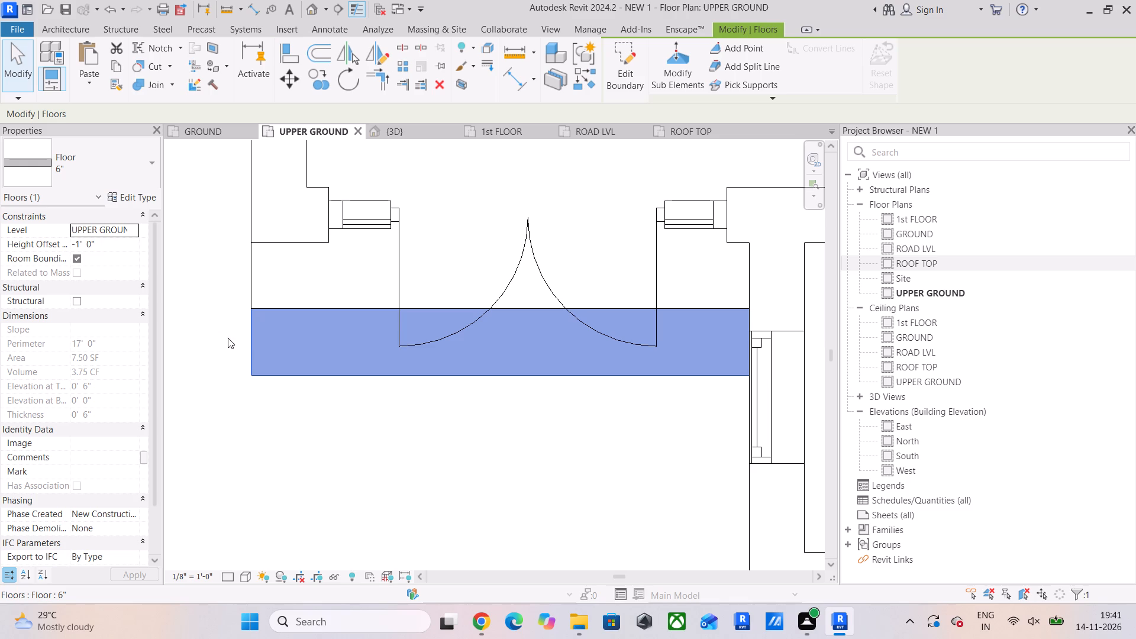
click(389, 127)
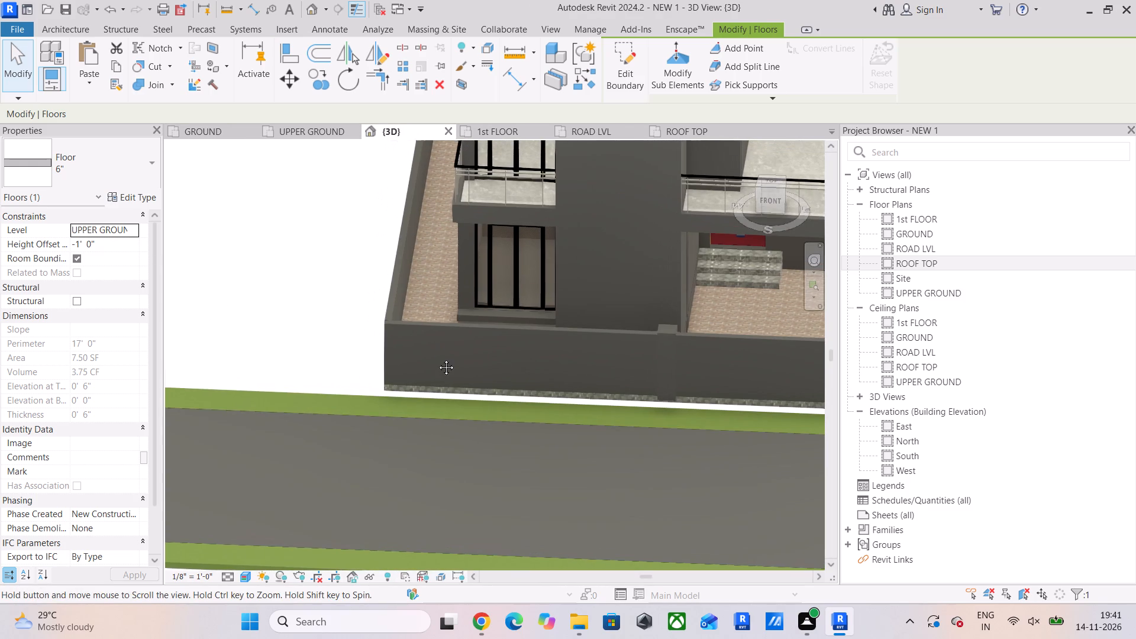
shift+middle_drag(437, 359, 561, 375)
scroll(507, 333, up, 7)
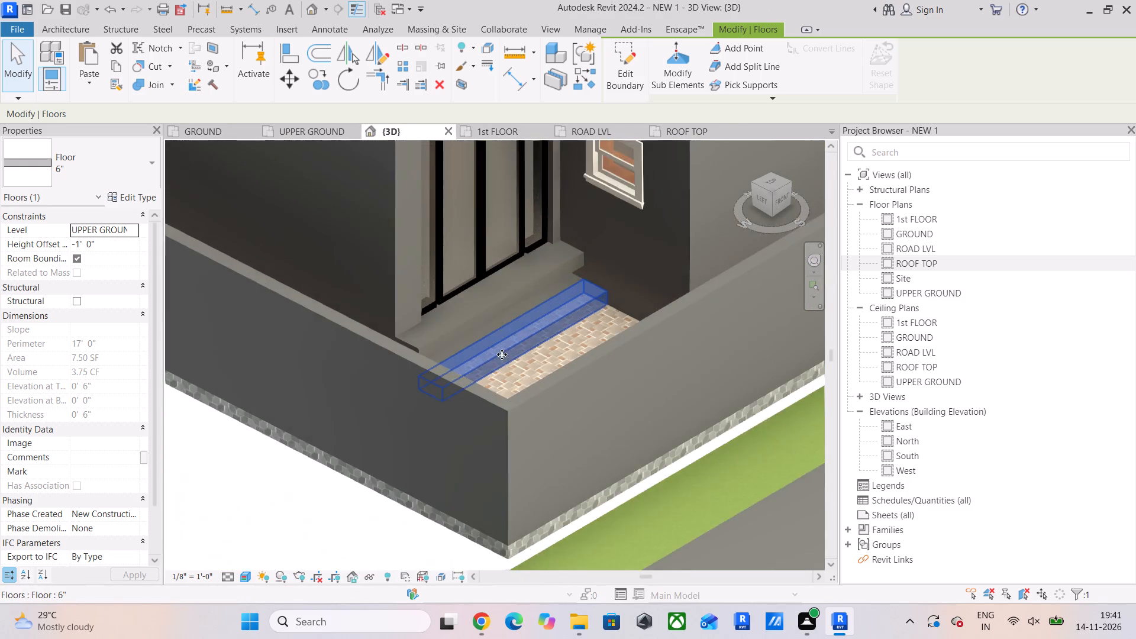
scroll(502, 354, up, 4)
middle_drag(500, 361, 507, 369)
shift+middle_drag(506, 367, 447, 364)
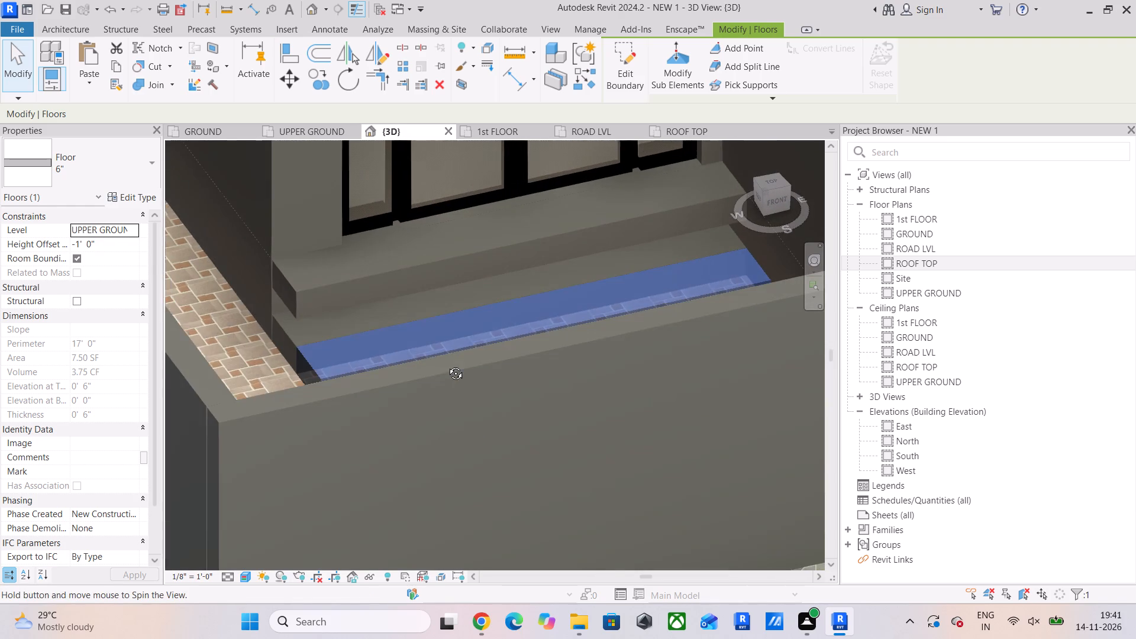
shift+middle_drag(447, 364, 456, 364)
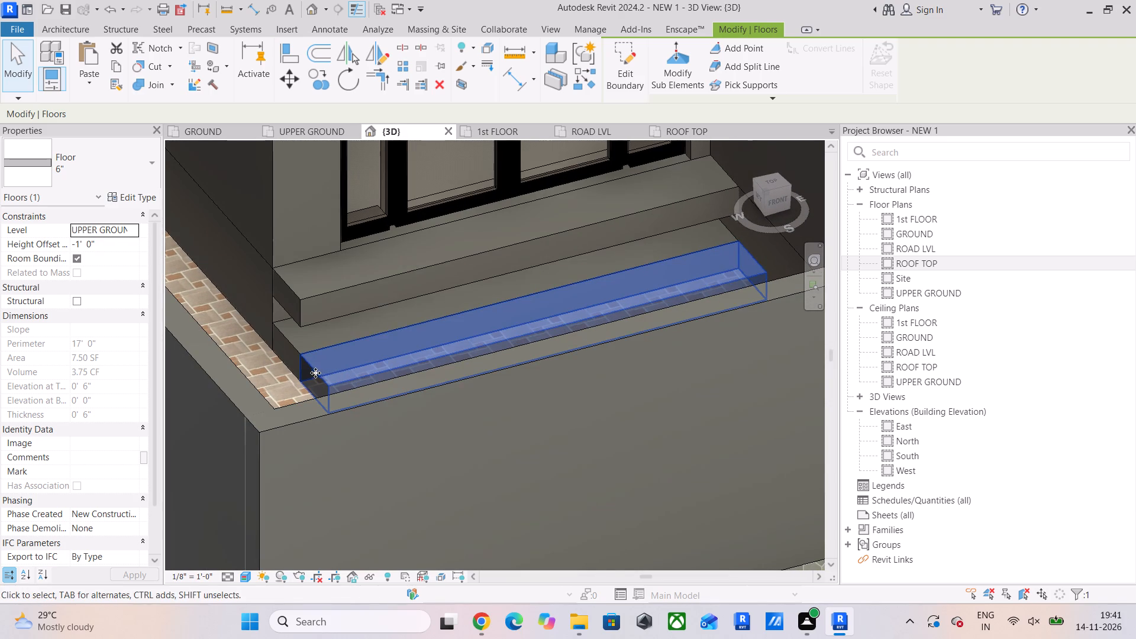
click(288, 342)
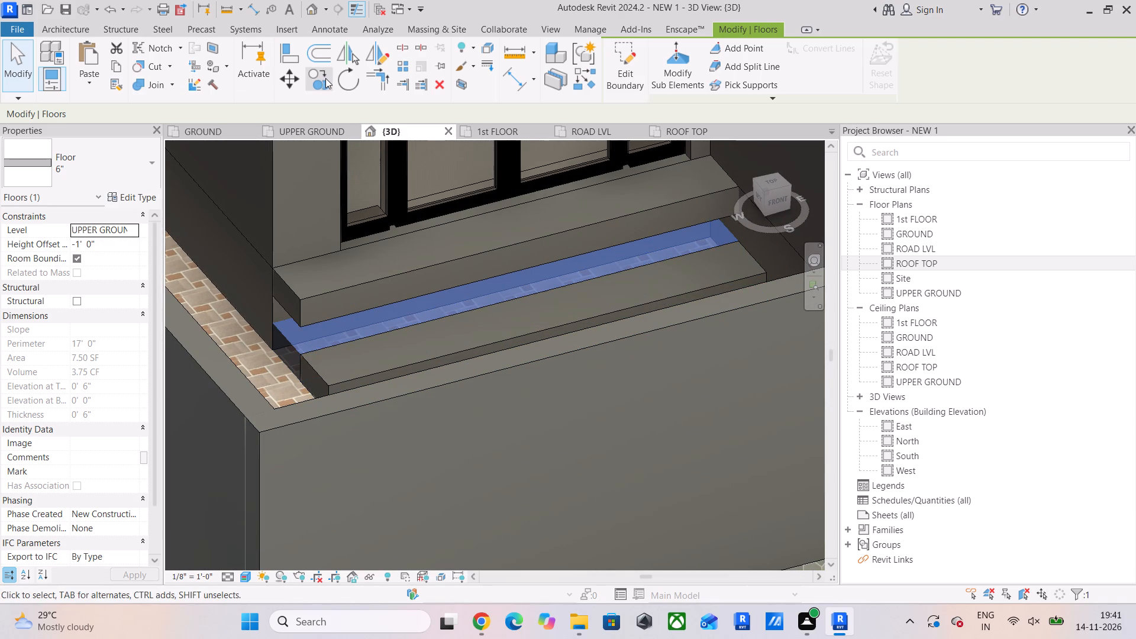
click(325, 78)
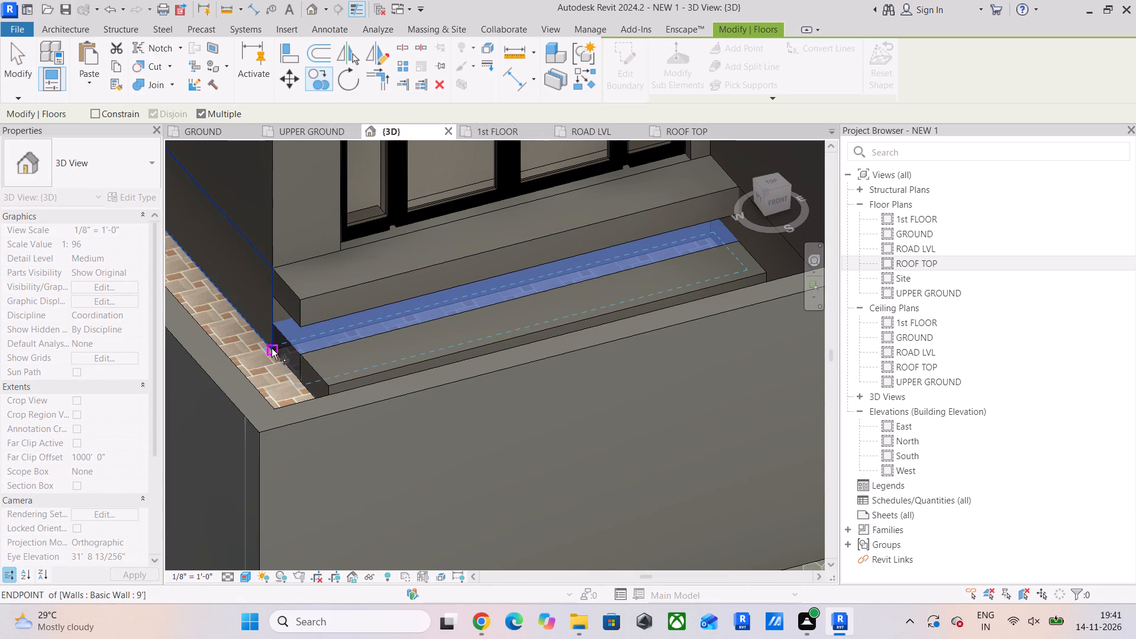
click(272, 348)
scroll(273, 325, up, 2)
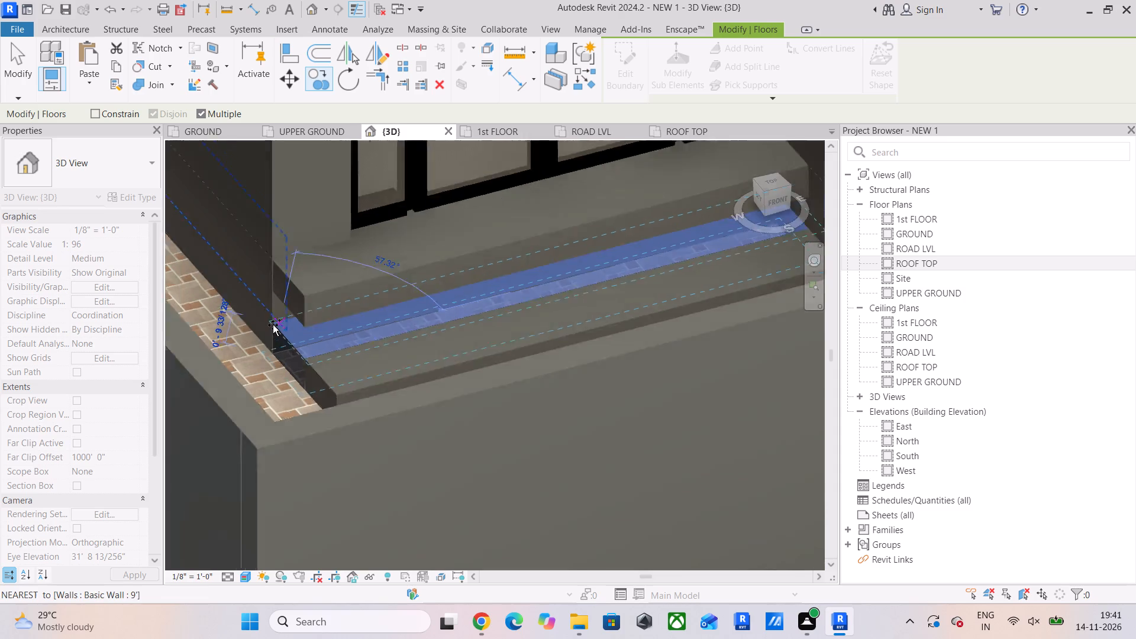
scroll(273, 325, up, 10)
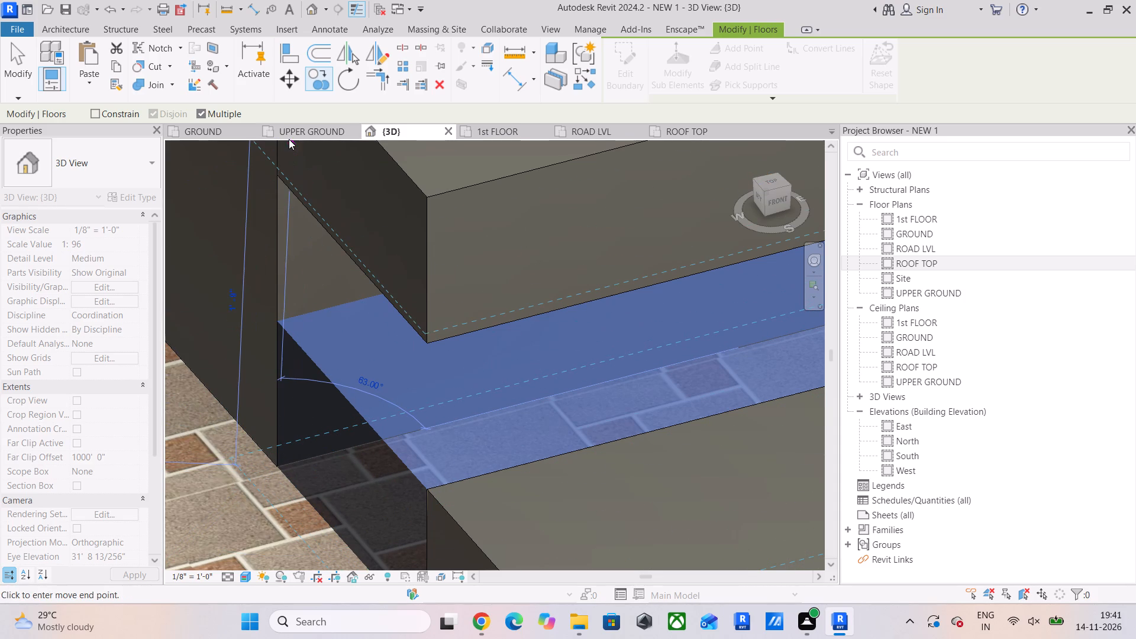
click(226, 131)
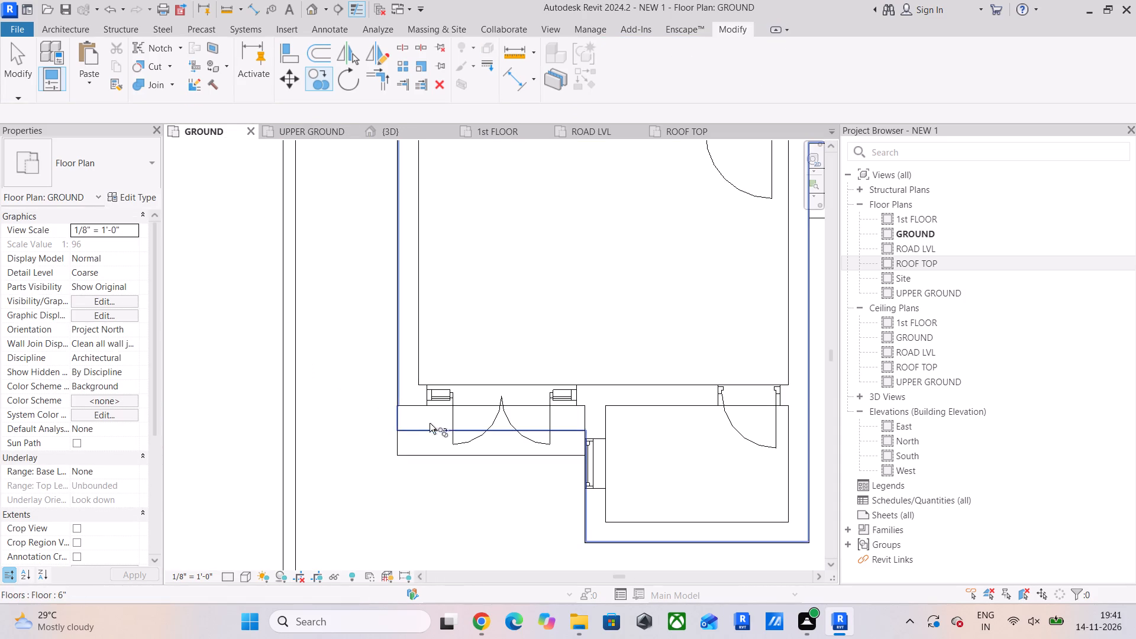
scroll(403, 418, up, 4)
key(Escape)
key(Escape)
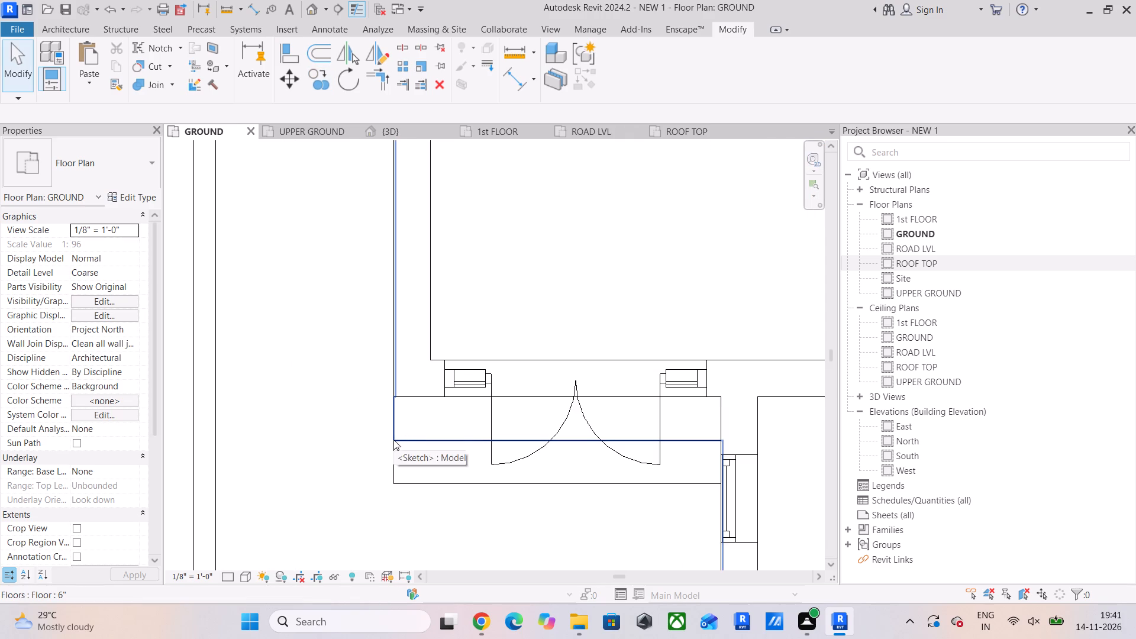
Copy the outer door-front floor strip 1' back toward the house wall, directly over the inner strip.
click(393, 451)
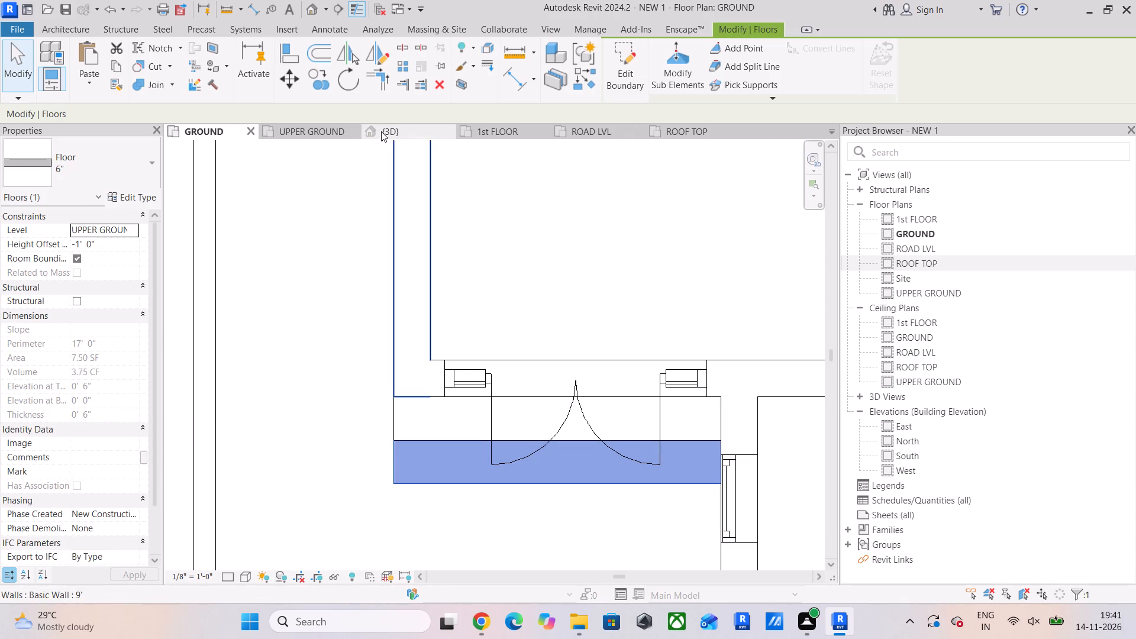
click(317, 78)
scroll(398, 429, up, 4)
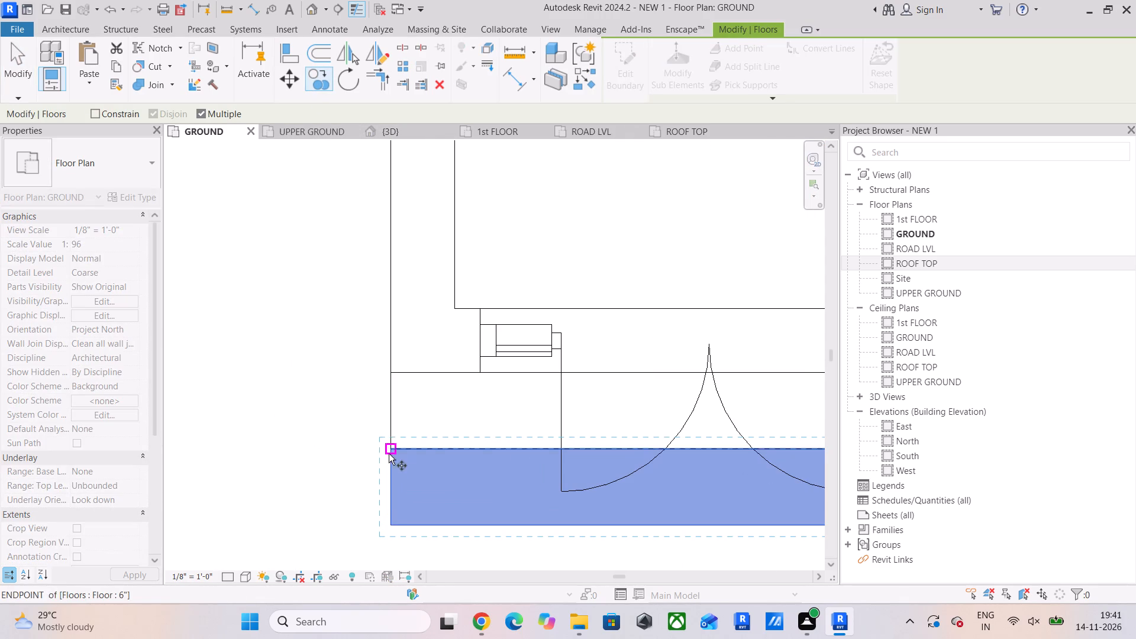
click(389, 446)
click(389, 379)
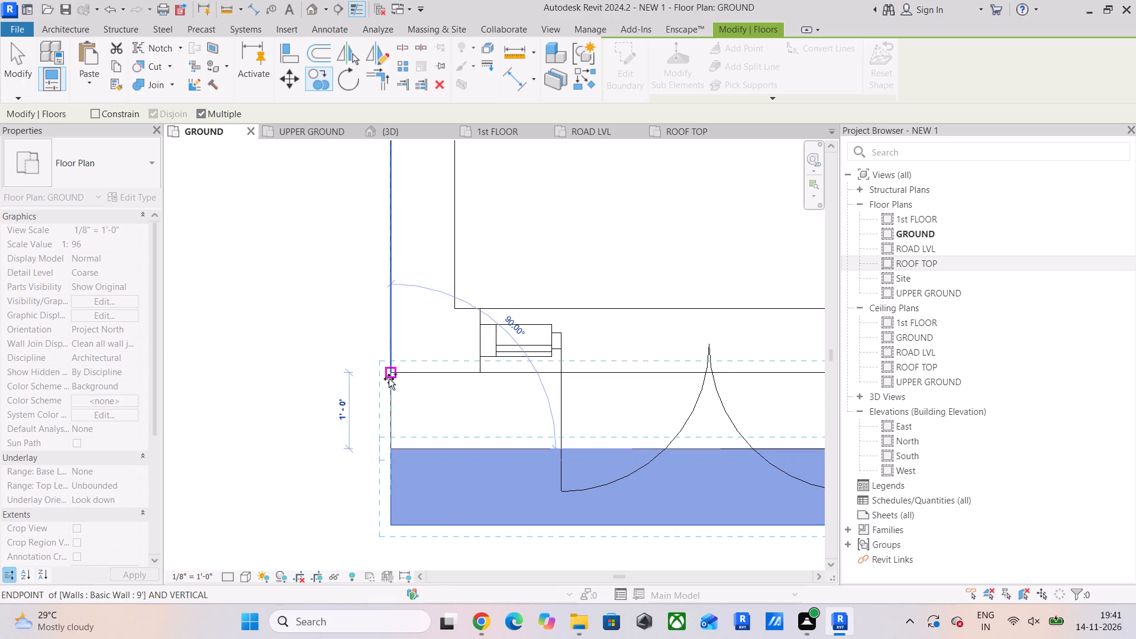
key(Escape)
key(Escape)
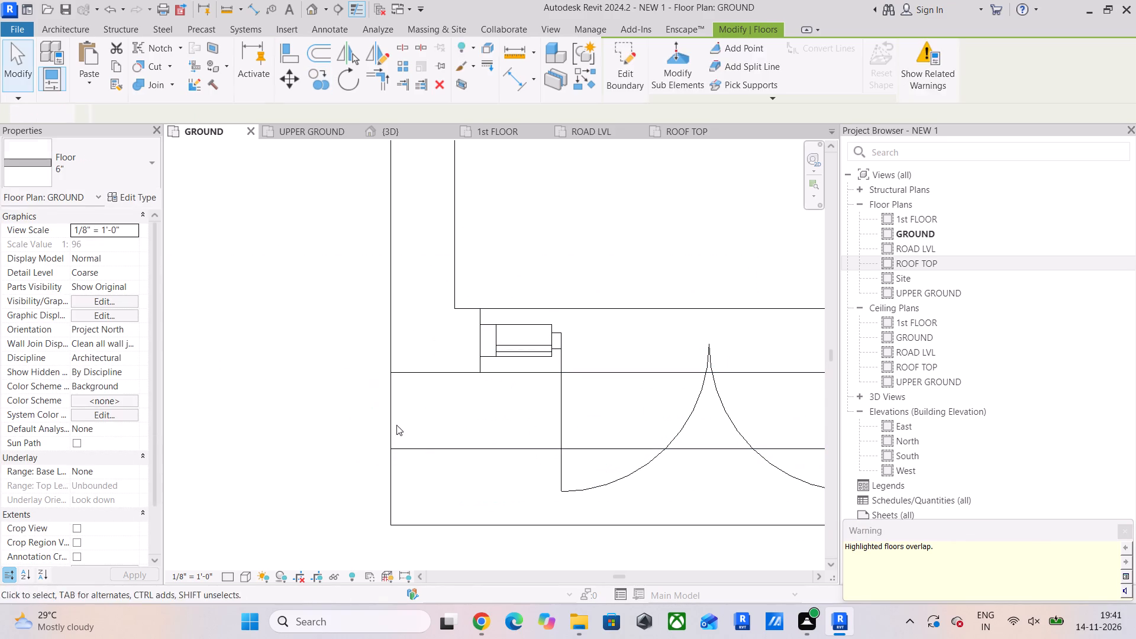
key(Escape)
Set the height offset of one of the two overlapping inner floor strips below the double door to -6".
click(400, 131)
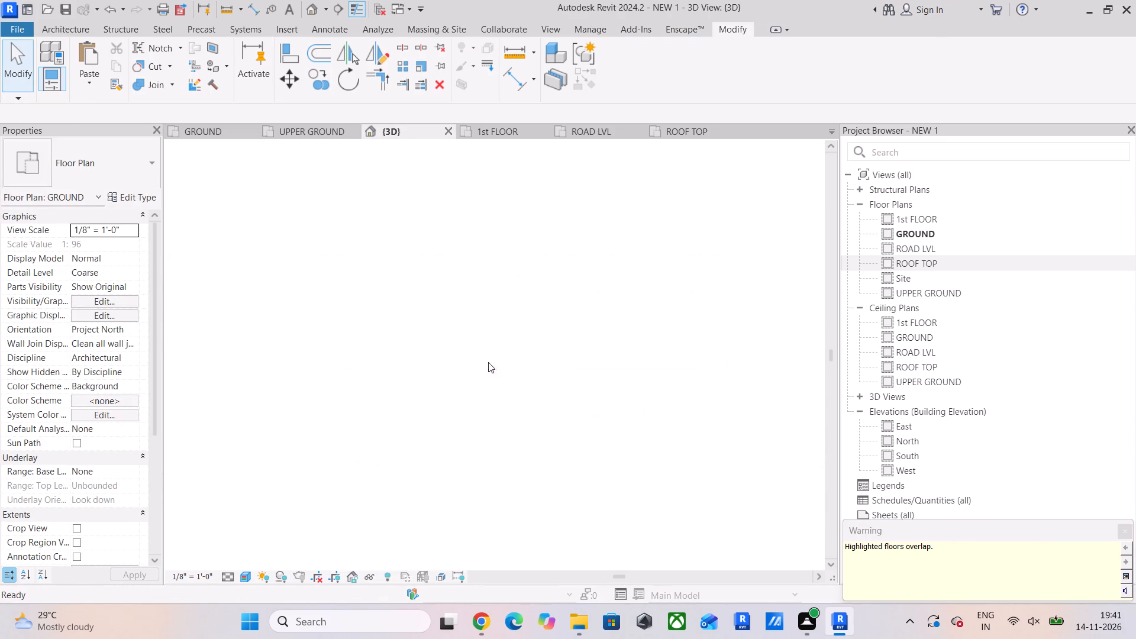
click(359, 419)
click(112, 246)
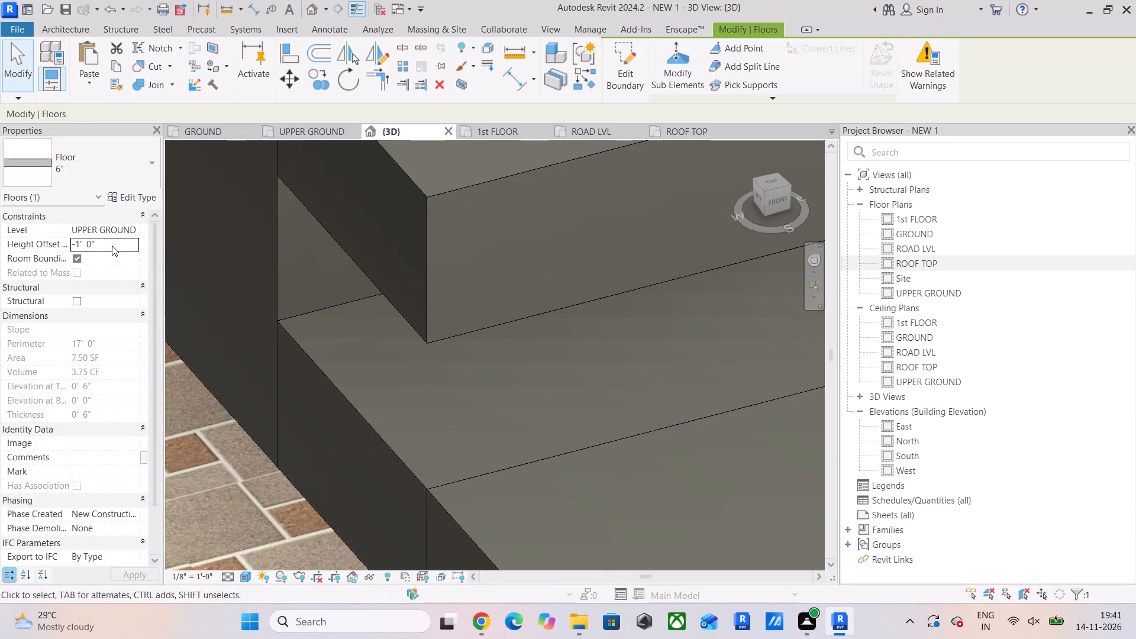
key(minus)
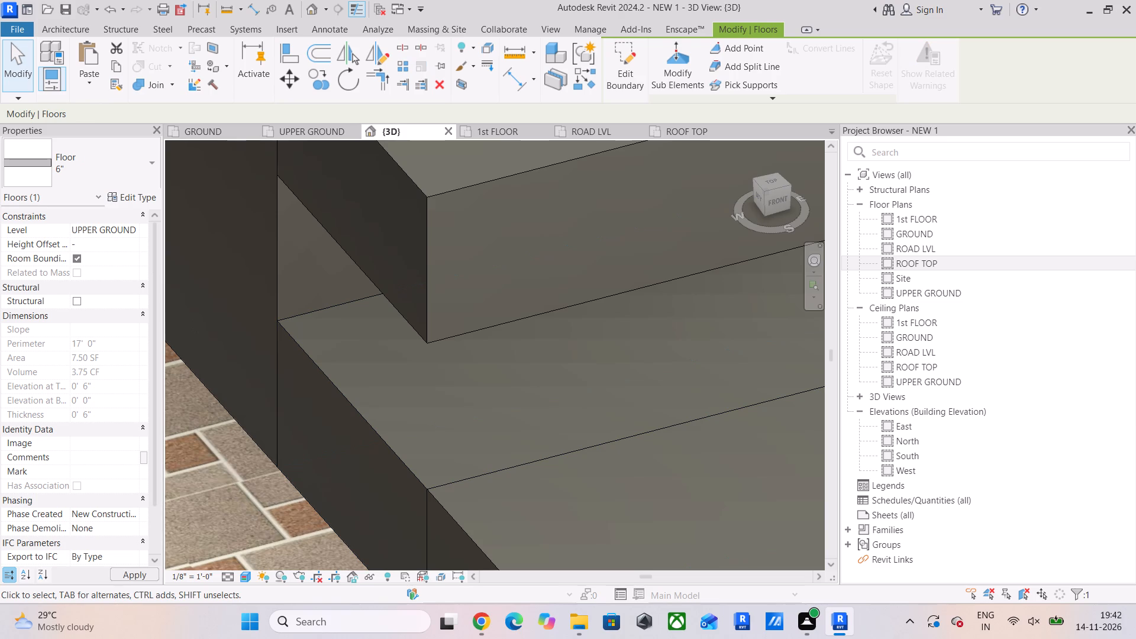
text(6")
key(Return)
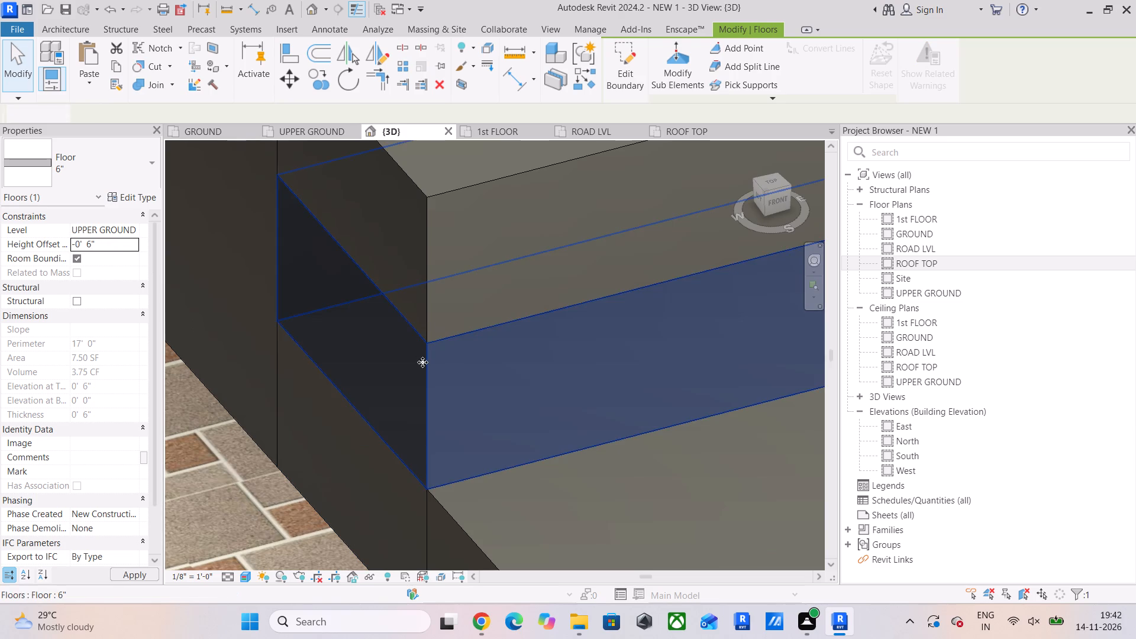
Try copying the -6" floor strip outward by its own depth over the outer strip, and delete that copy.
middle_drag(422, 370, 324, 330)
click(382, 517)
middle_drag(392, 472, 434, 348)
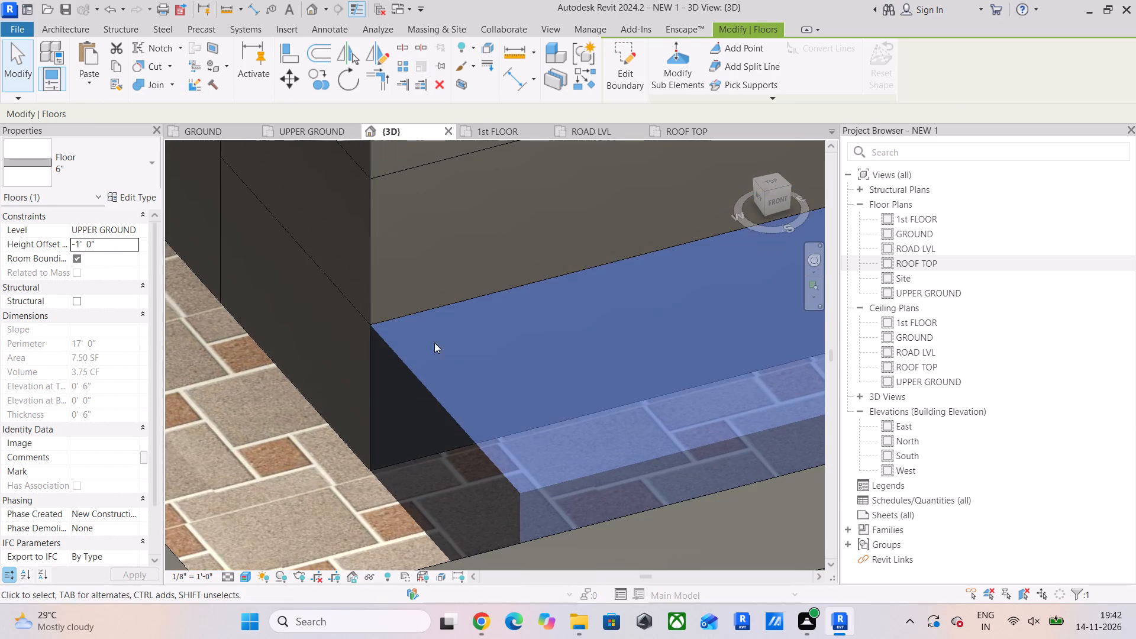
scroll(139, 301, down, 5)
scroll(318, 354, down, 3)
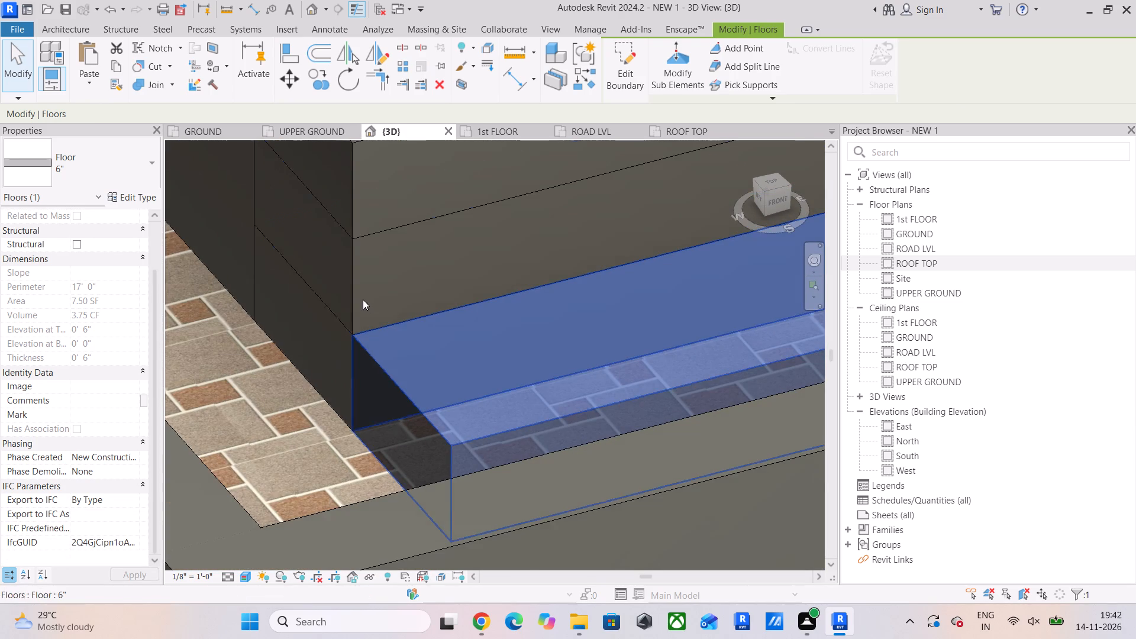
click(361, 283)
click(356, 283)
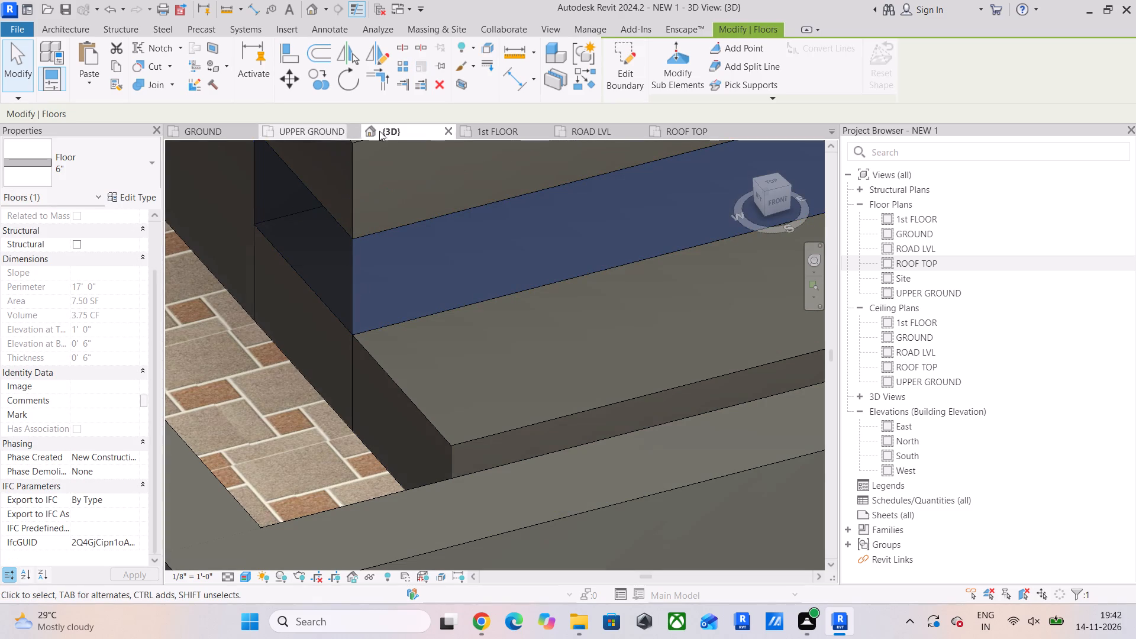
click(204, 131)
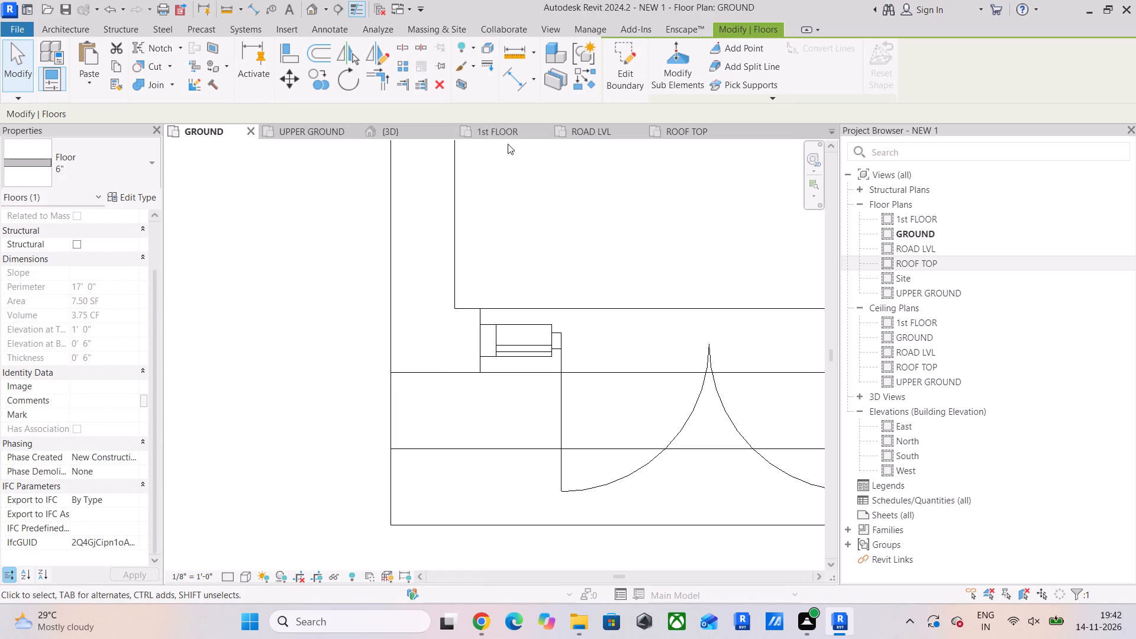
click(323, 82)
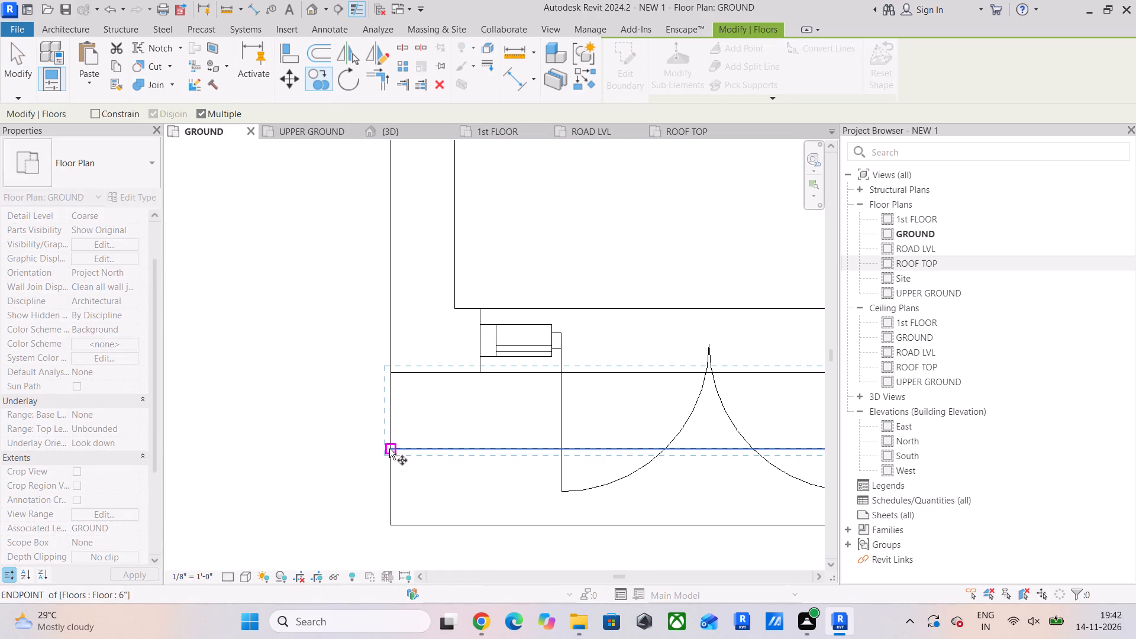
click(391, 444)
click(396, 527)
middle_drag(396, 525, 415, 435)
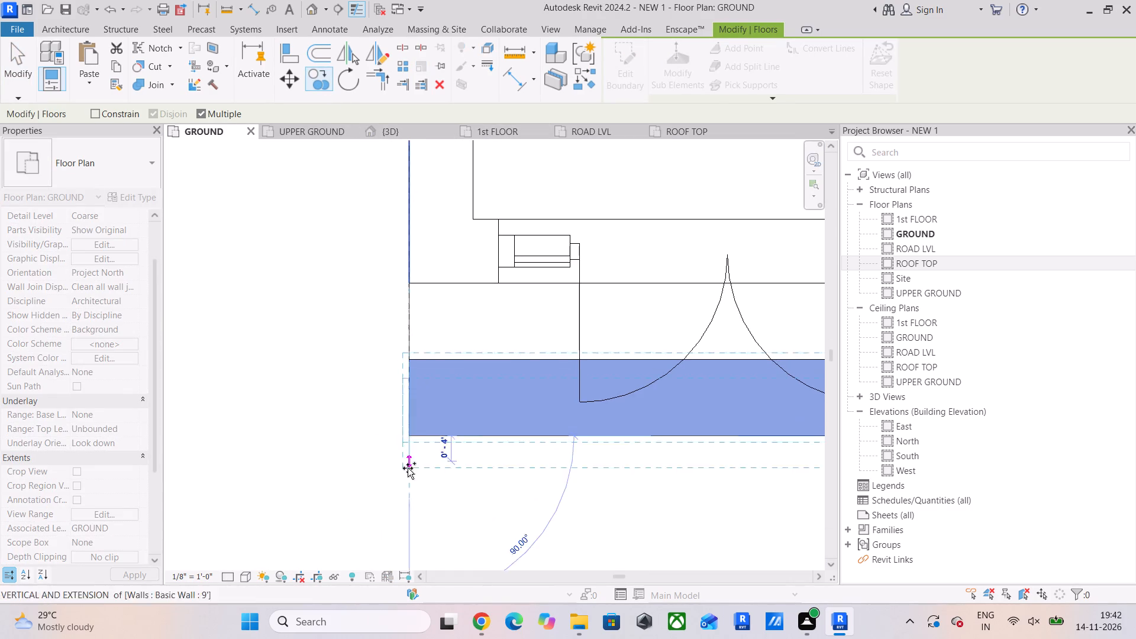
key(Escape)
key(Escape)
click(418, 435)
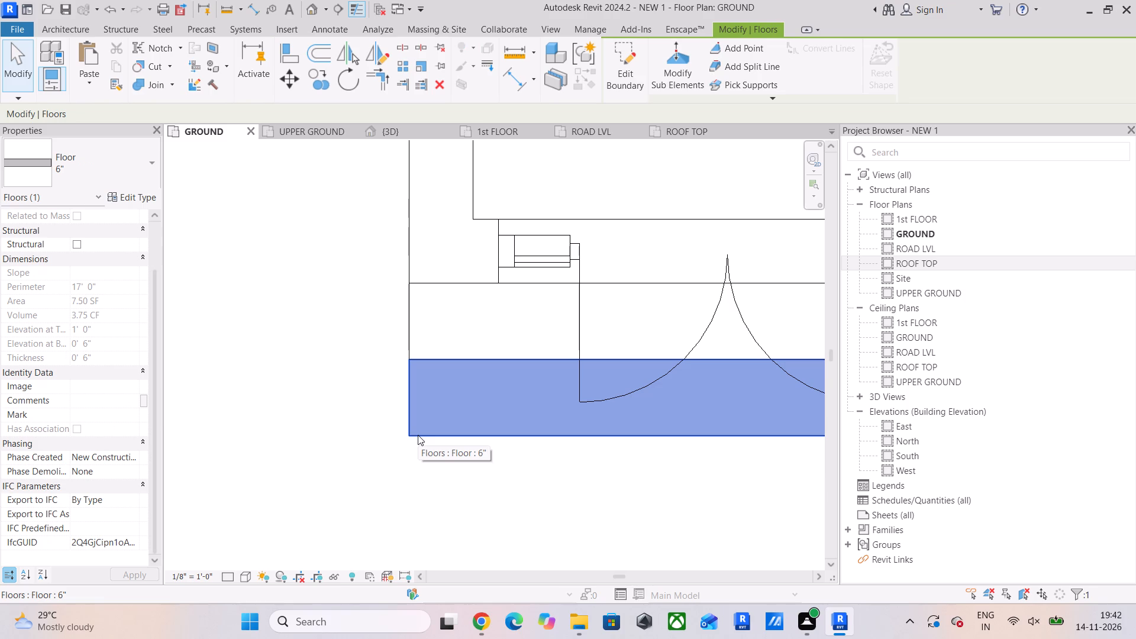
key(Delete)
Copy the lower outer floor strip, offset -1', outward by its own depth to add another tread.
click(418, 435)
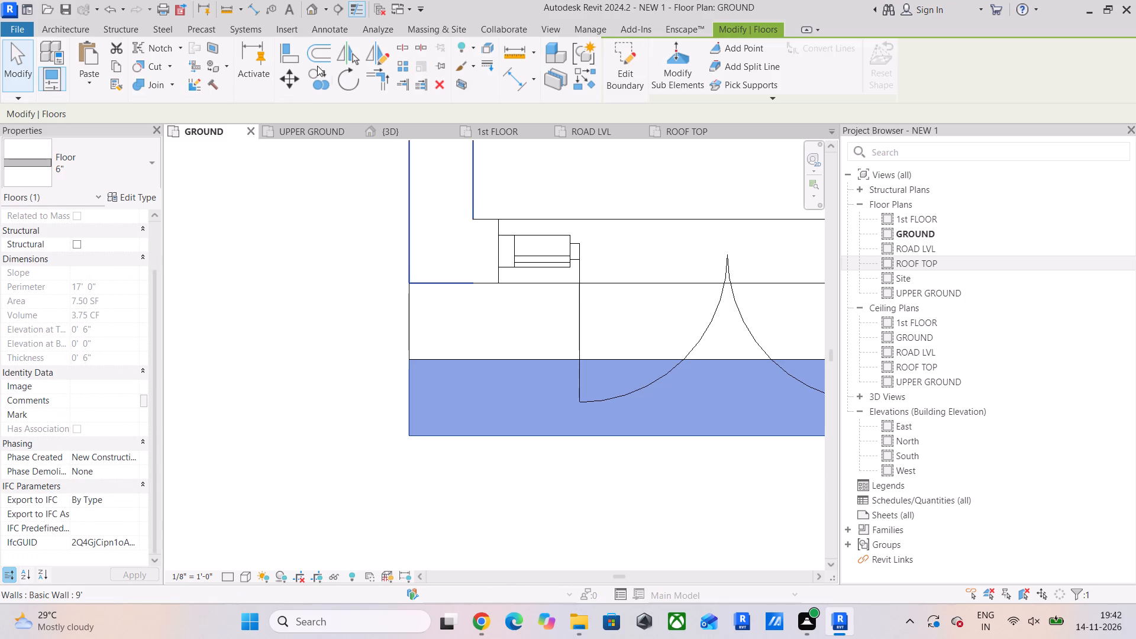
click(316, 74)
click(409, 359)
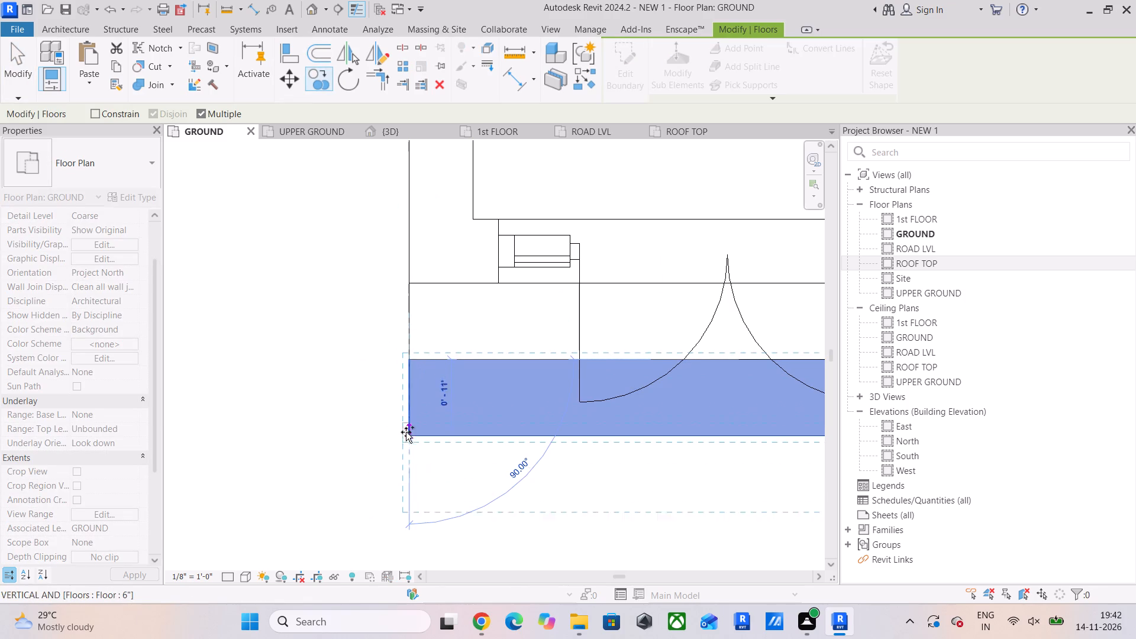
click(406, 437)
key(Escape)
Copy the -6" floor strip outward by its own depth over the middle strip, undoing any stray extra copy.
click(412, 399)
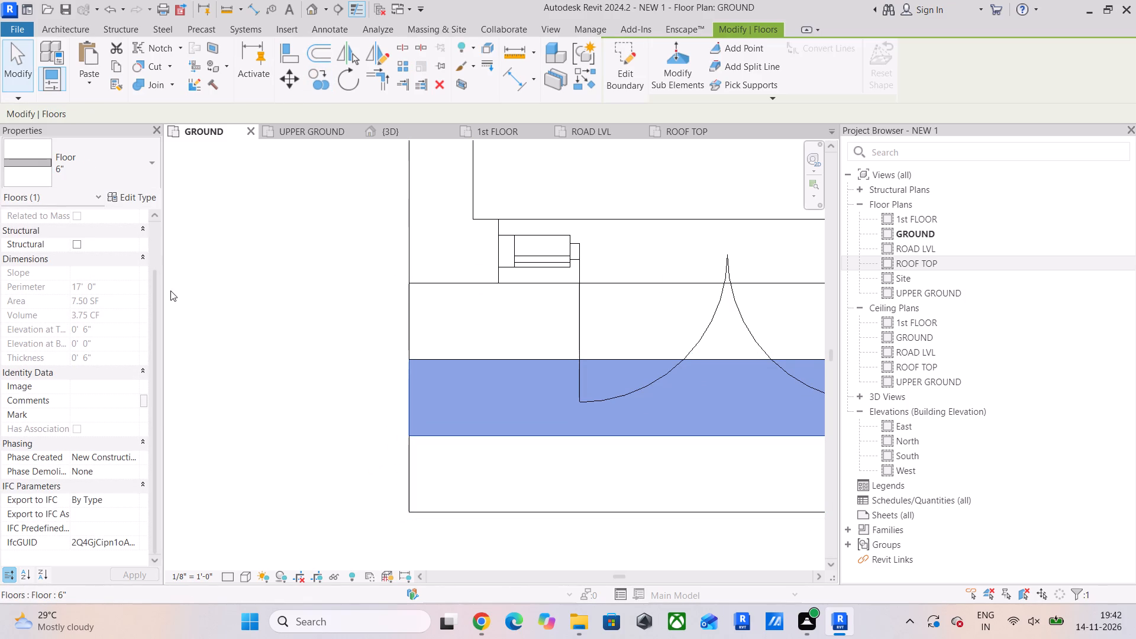
click(389, 128)
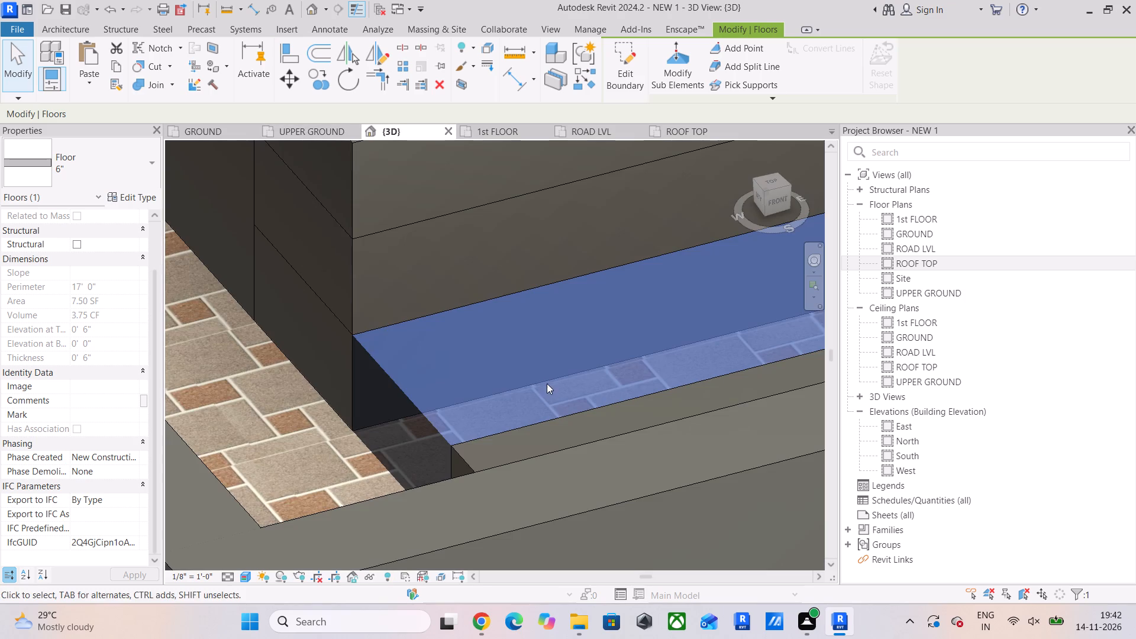
click(357, 282)
scroll(415, 322, down, 3)
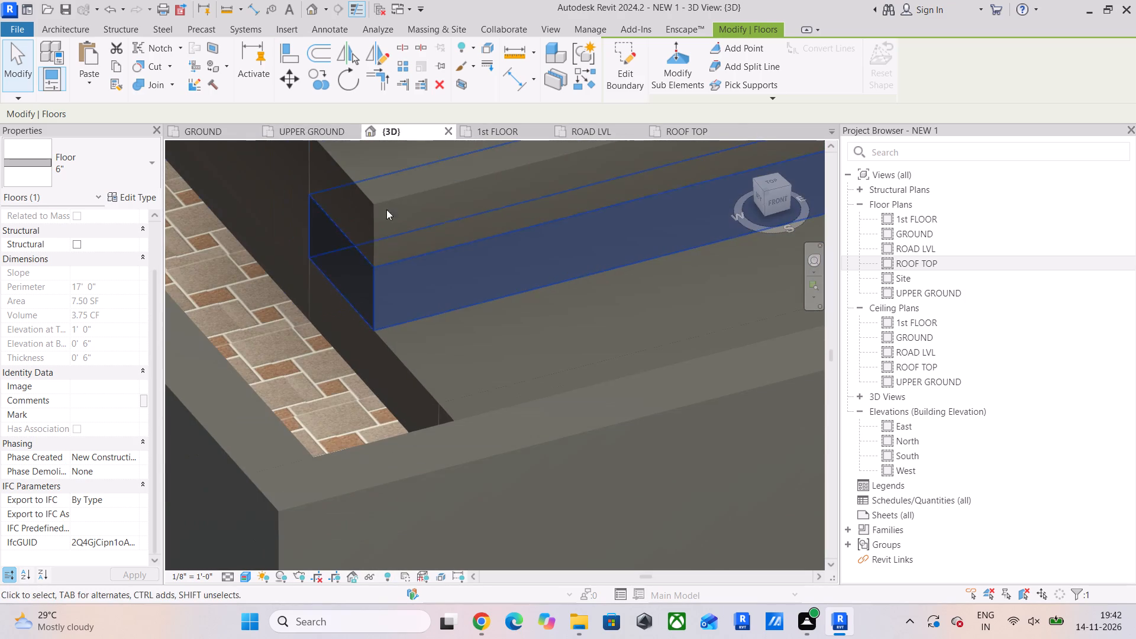
click(312, 137)
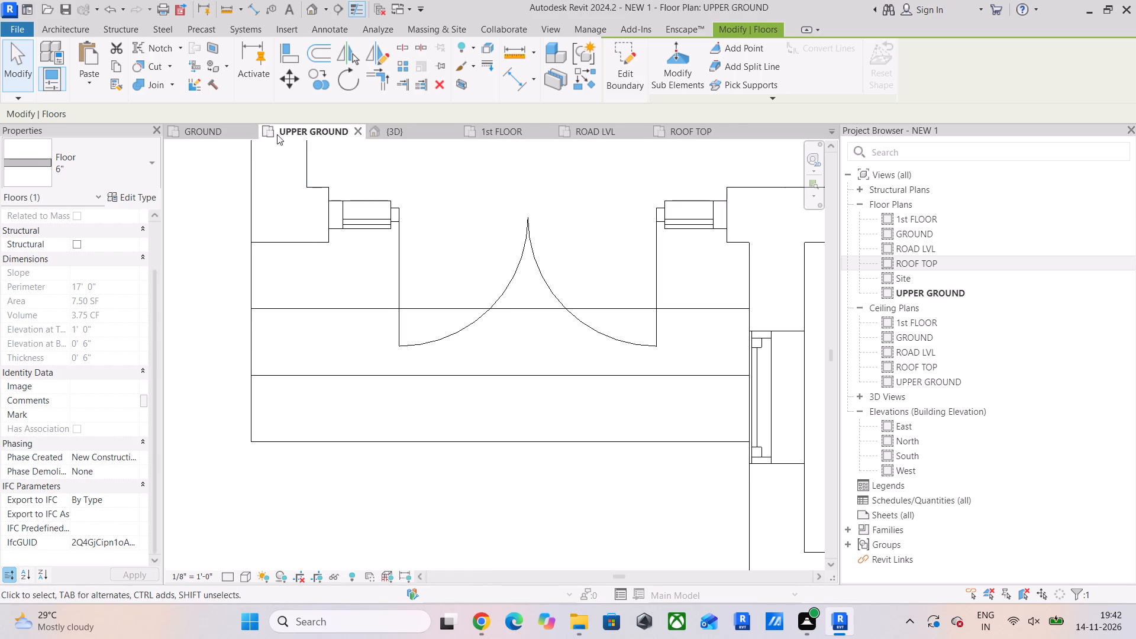
click(202, 133)
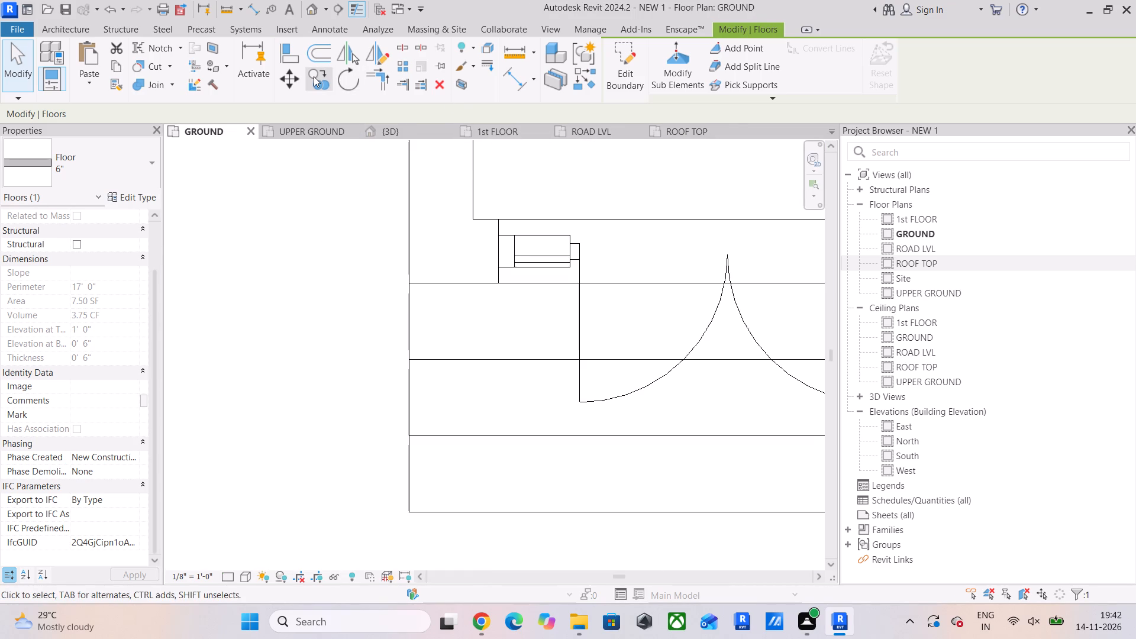
click(314, 76)
click(411, 359)
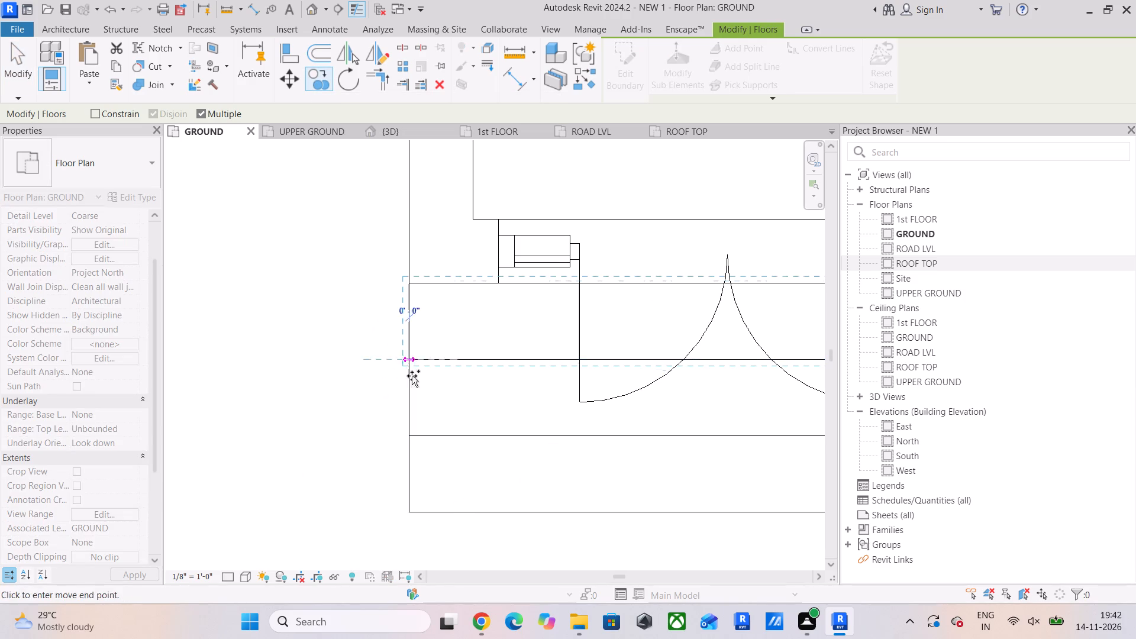
click(411, 434)
click(310, 397)
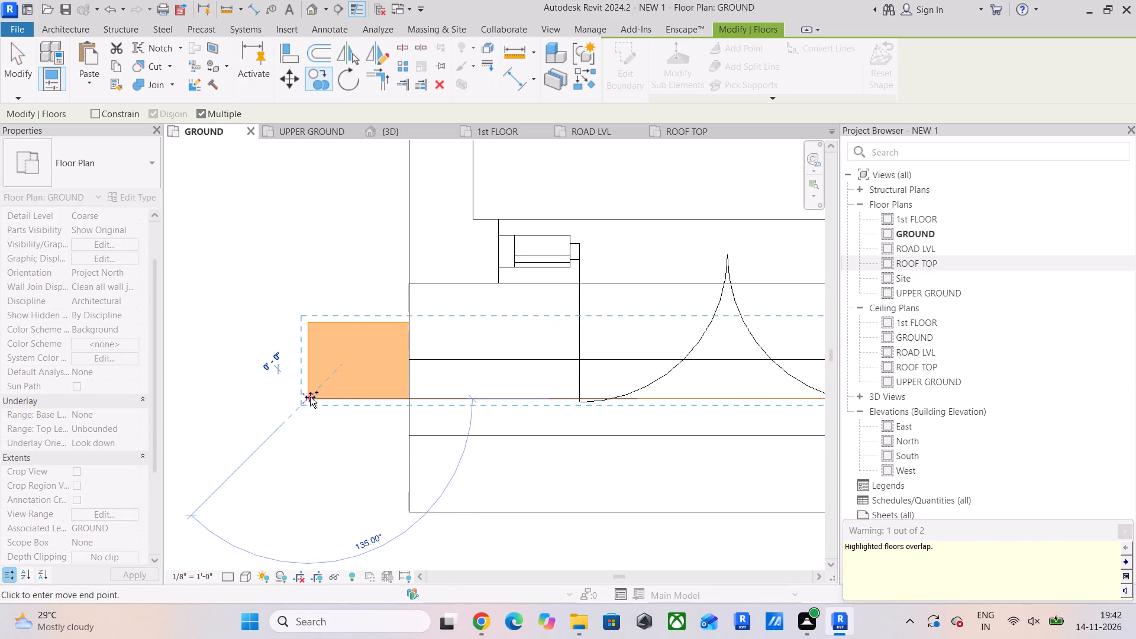
key(ctrl+z)
key(Escape)
key(Escape)
key(Escape)
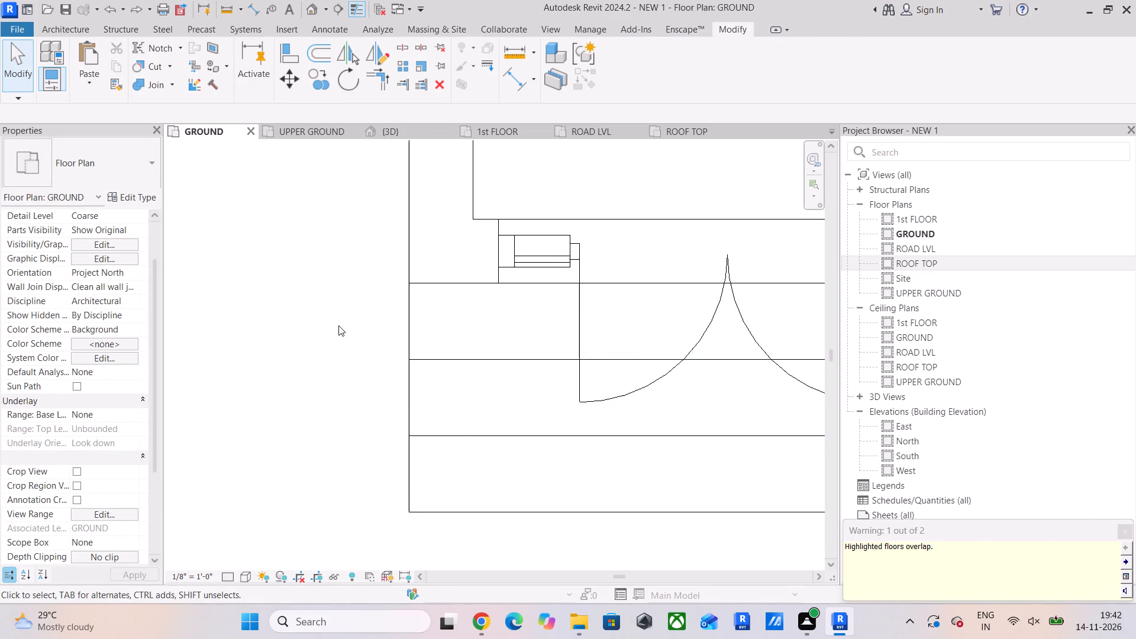
key(Escape)
Examine the double-door entry steps and their surroundings inside the boundary wall from several sides in the 3D view.
scroll(338, 325, down, 4)
click(417, 125)
scroll(431, 289, down, 6)
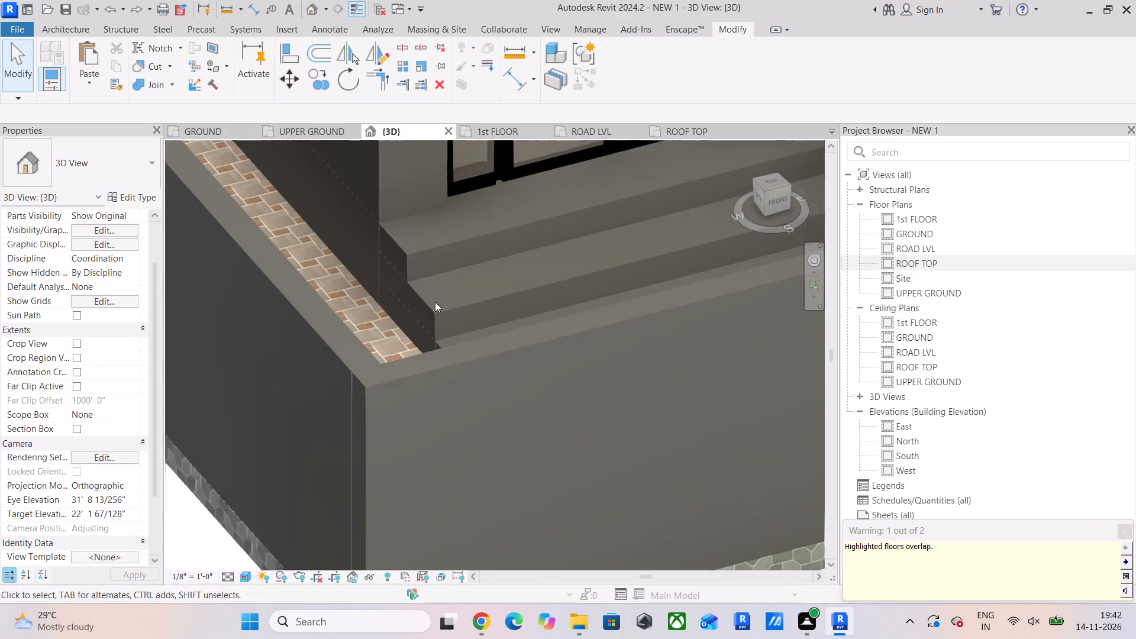
scroll(435, 302, down, 1)
shift+middle_drag(448, 311, 534, 330)
middle_drag(541, 327, 475, 353)
scroll(462, 360, down, 4)
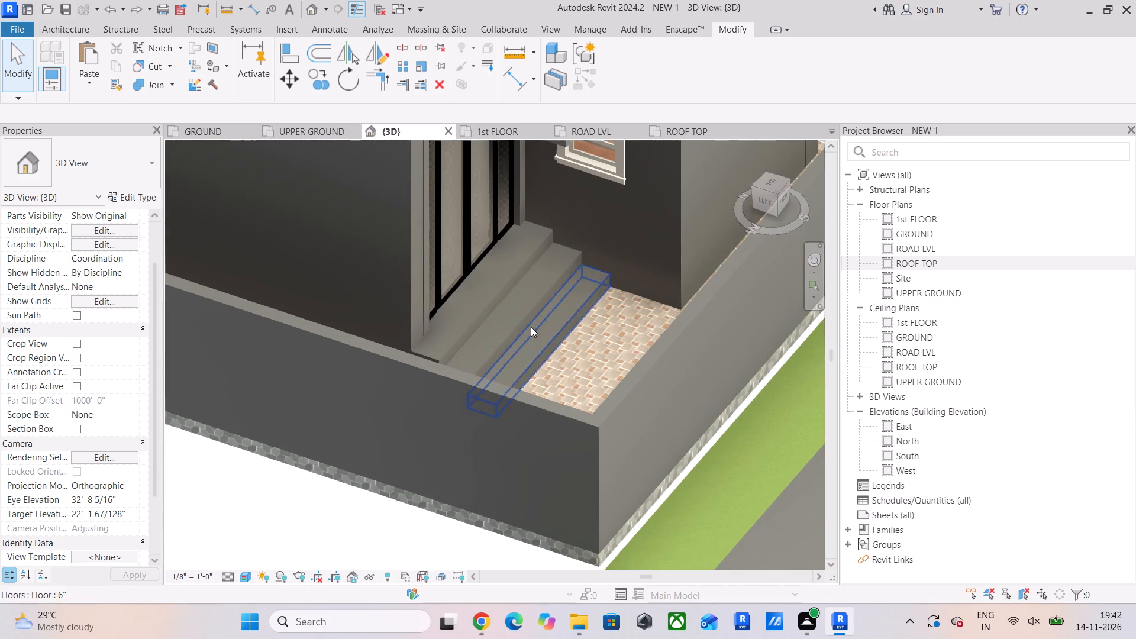
middle_drag(548, 349, 570, 383)
shift+scroll(570, 383, down, 1)
shift+middle_drag(570, 387, 495, 424)
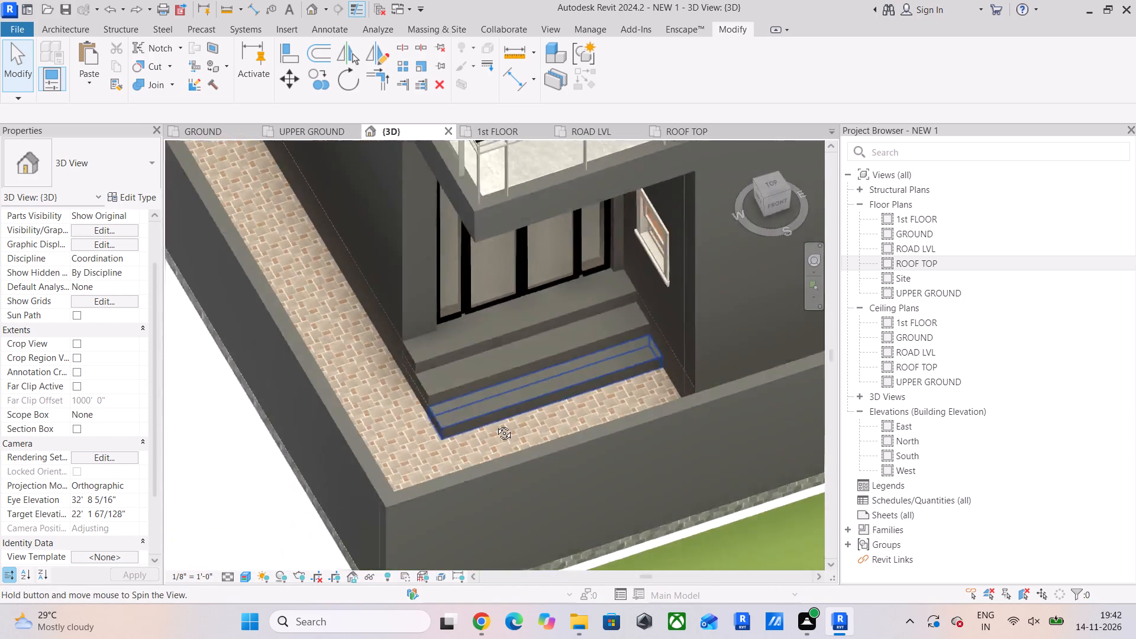
shift+middle_drag(495, 424, 601, 406)
scroll(563, 317, down, 7)
shift+middle_drag(596, 320, 512, 327)
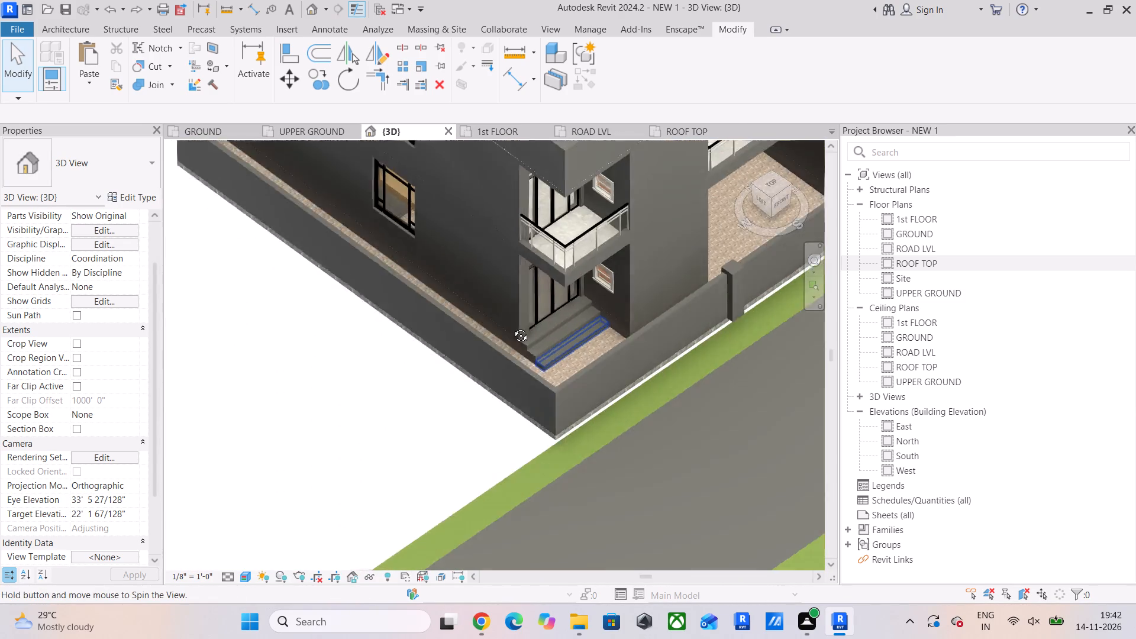
shift+middle_drag(512, 327, 424, 268)
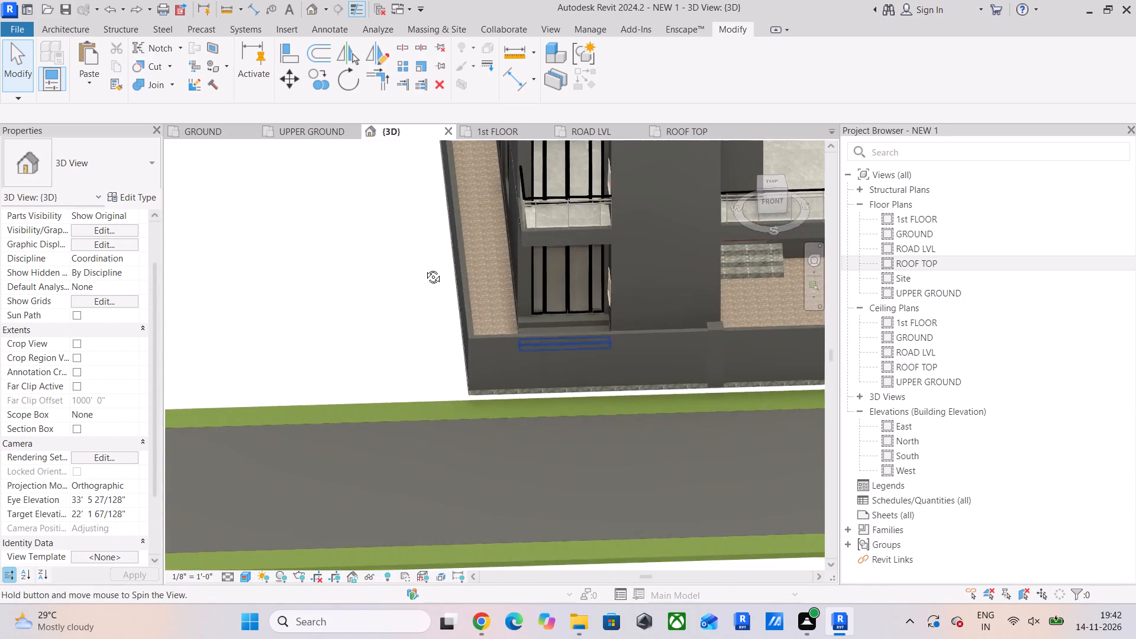
shift+middle_drag(424, 268, 489, 361)
shift+middle_drag(602, 369, 488, 372)
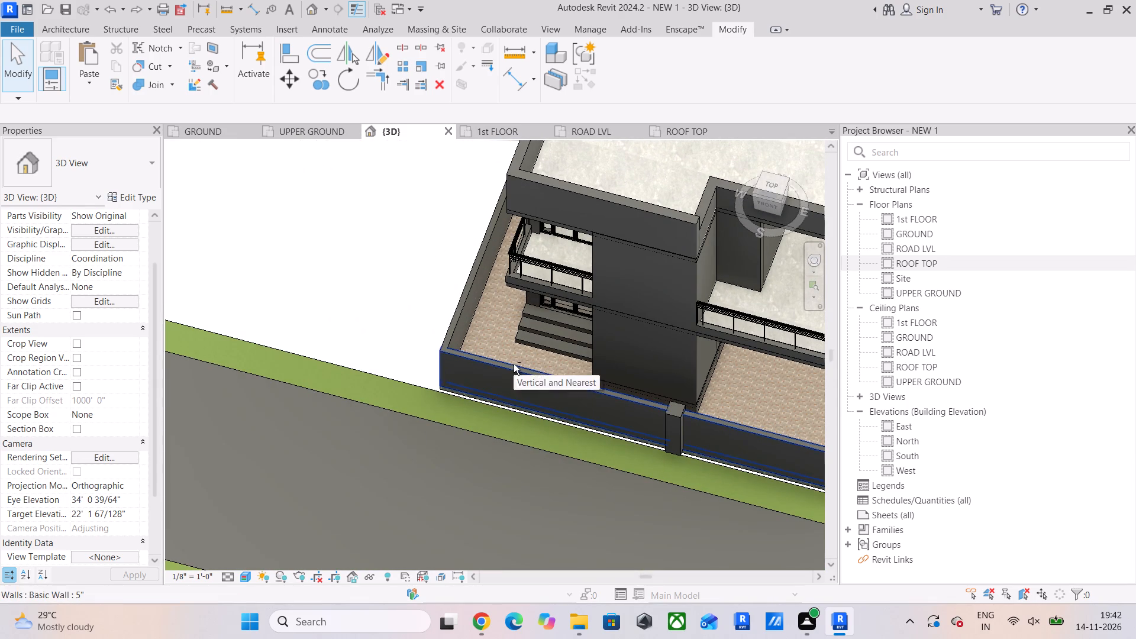
shift+middle_drag(514, 364, 716, 352)
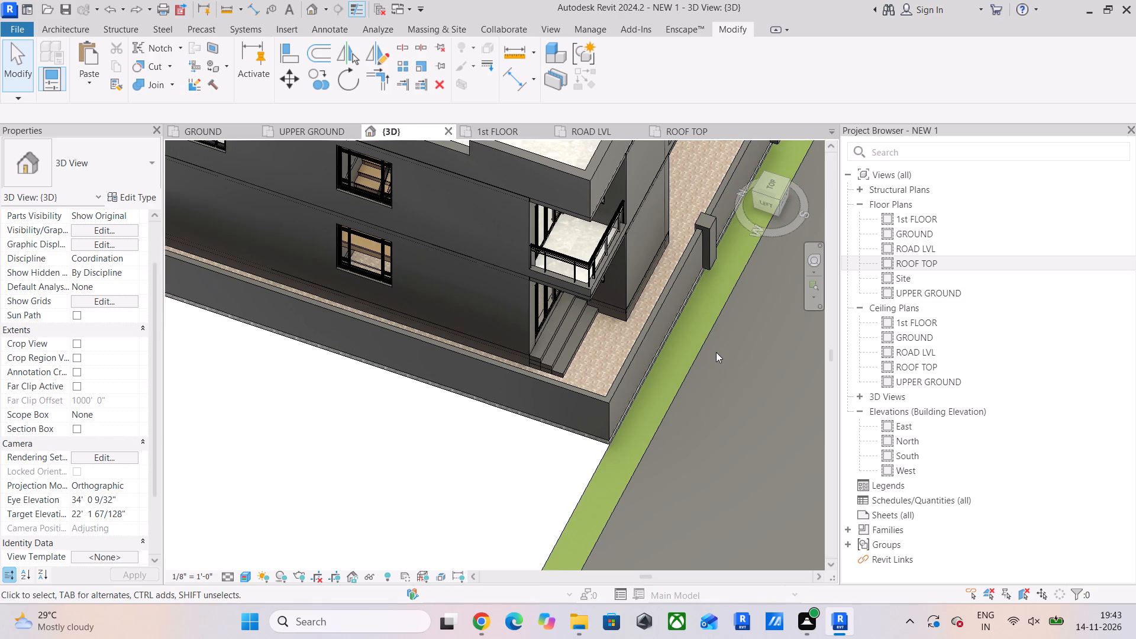
scroll(638, 333, up, 6)
middle_drag(639, 336, 631, 386)
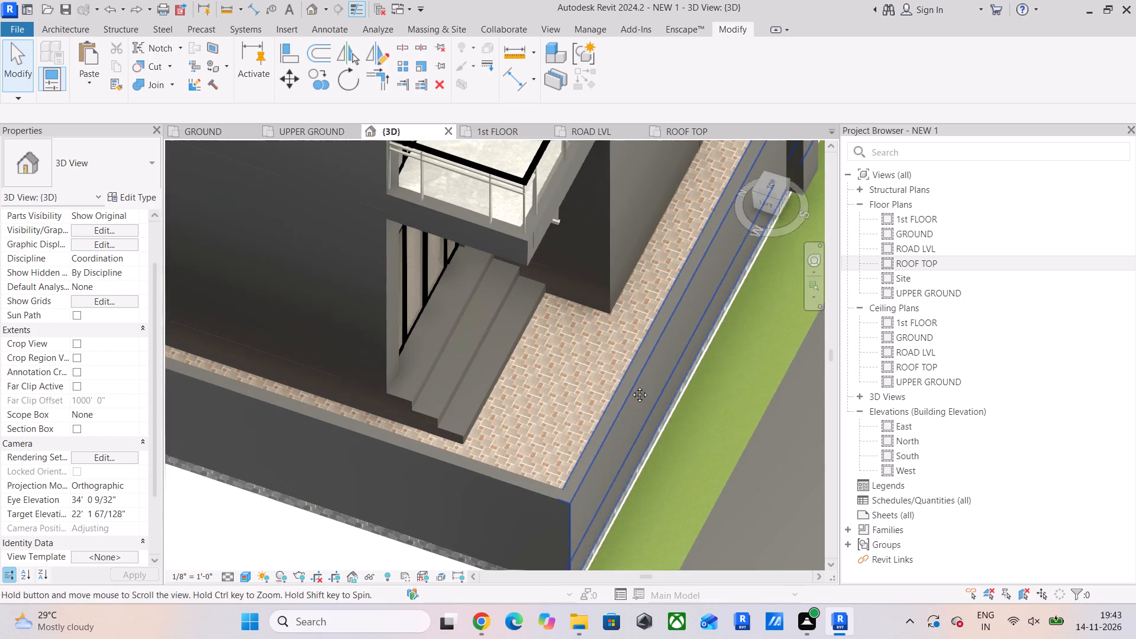
middle_drag(631, 386, 625, 413)
scroll(627, 400, down, 3)
middle_drag(631, 411, 608, 464)
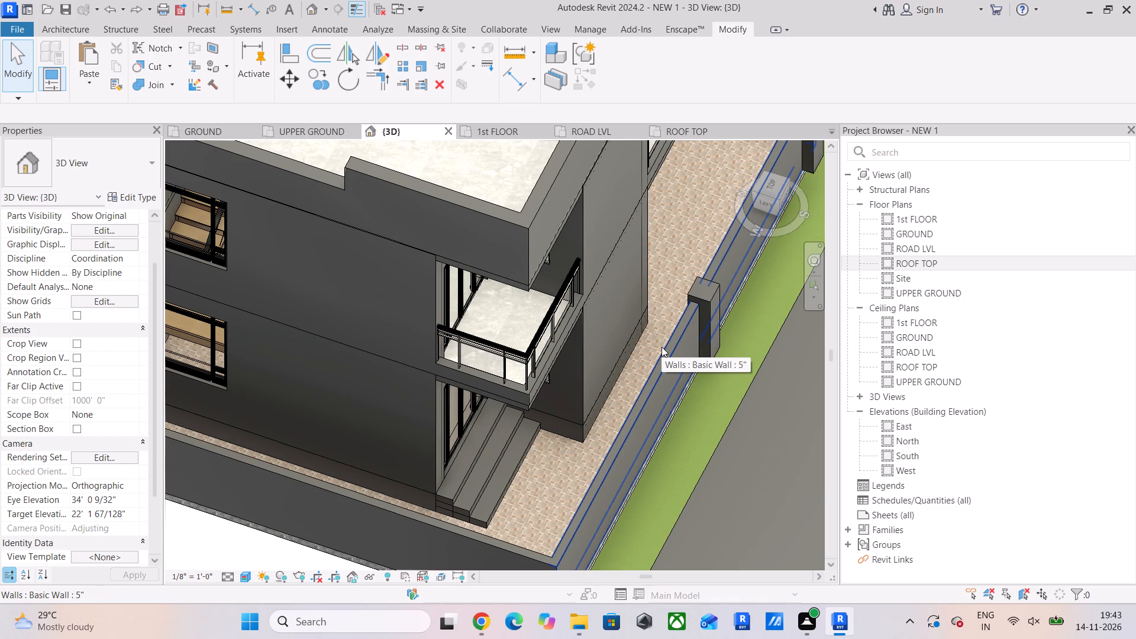
scroll(591, 394, down, 2)
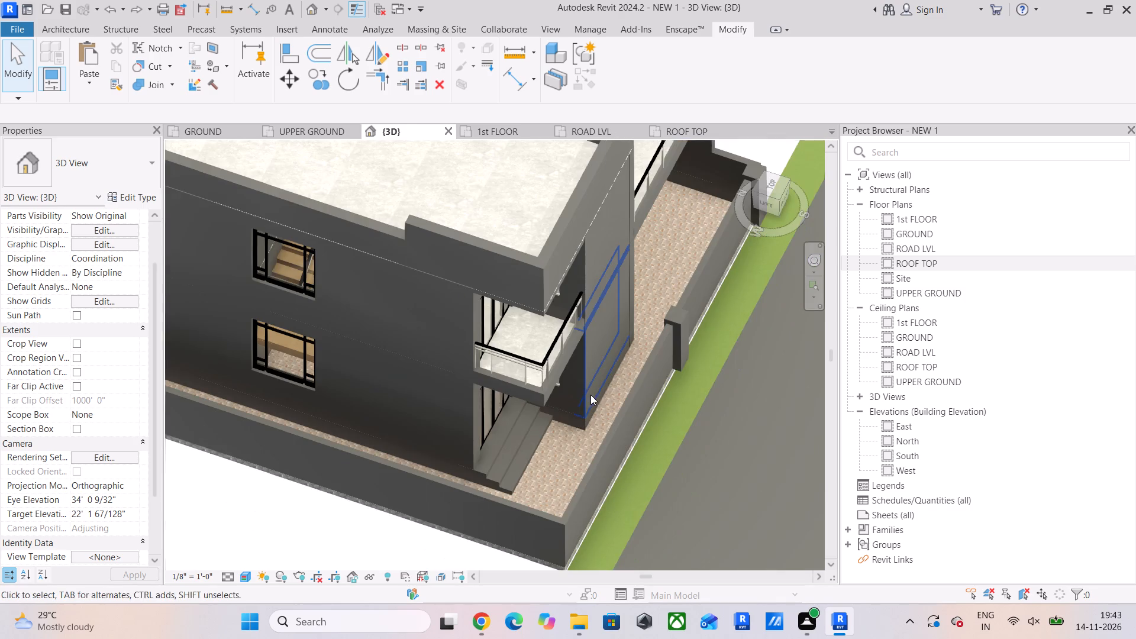
In the GROUND floor plan, temporarily hide the front boundary wall along the road.
middle_drag(590, 395, 644, 365)
shift+middle_drag(600, 419, 470, 451)
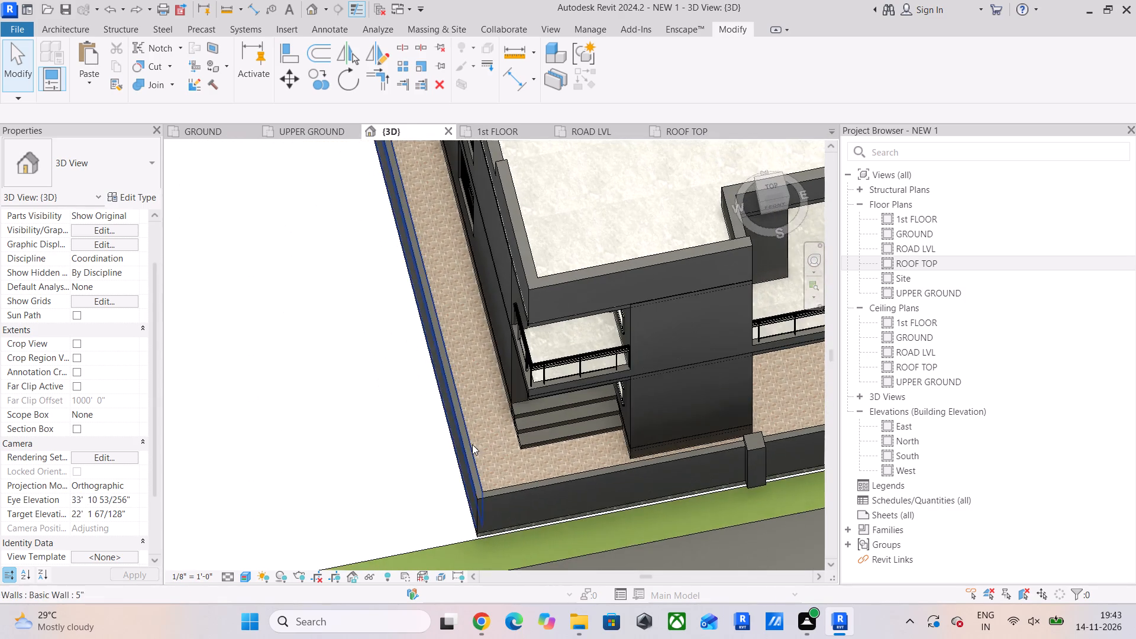
middle_drag(670, 441, 630, 459)
shift+middle_drag(721, 447, 701, 481)
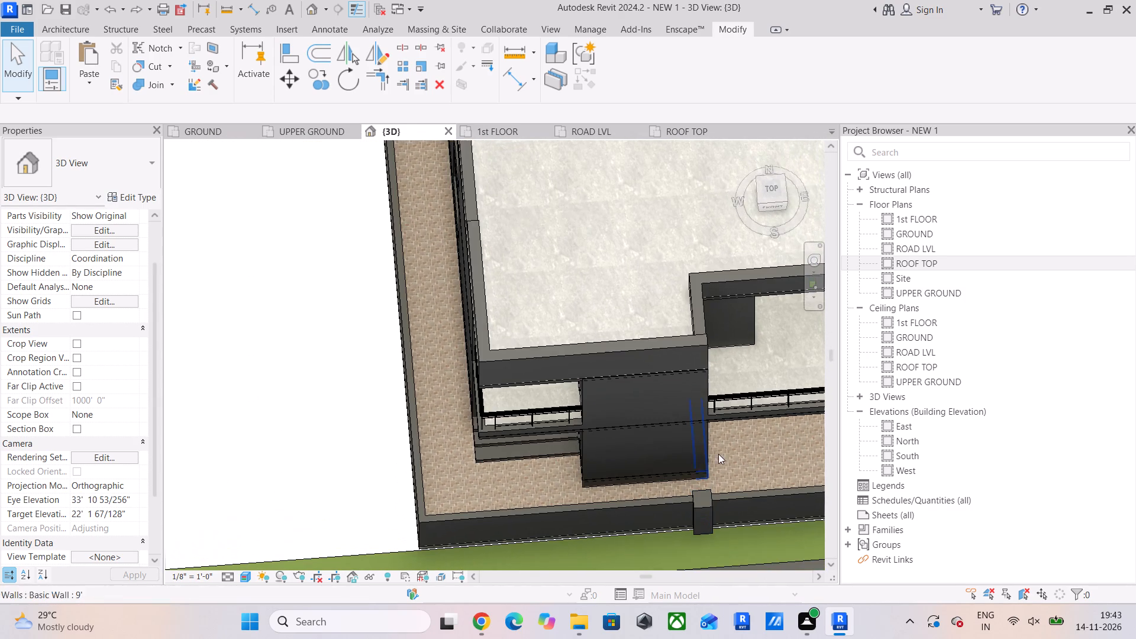
click(205, 127)
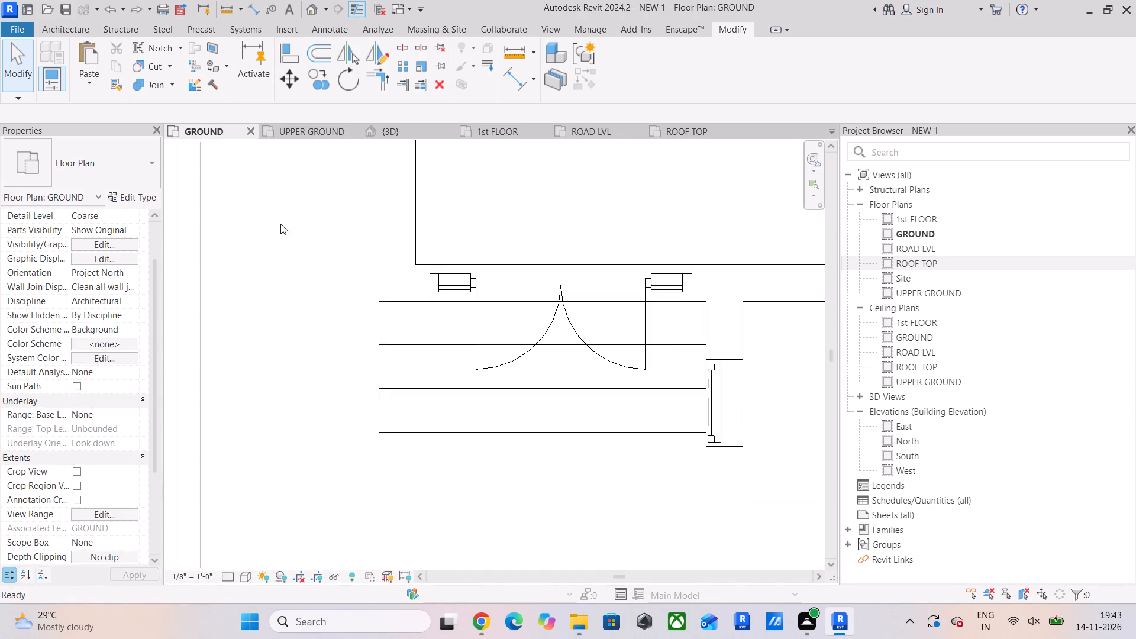
scroll(339, 266, down, 5)
scroll(413, 293, down, 3)
middle_drag(447, 280, 445, 375)
scroll(417, 366, down, 5)
middle_drag(417, 366, 401, 350)
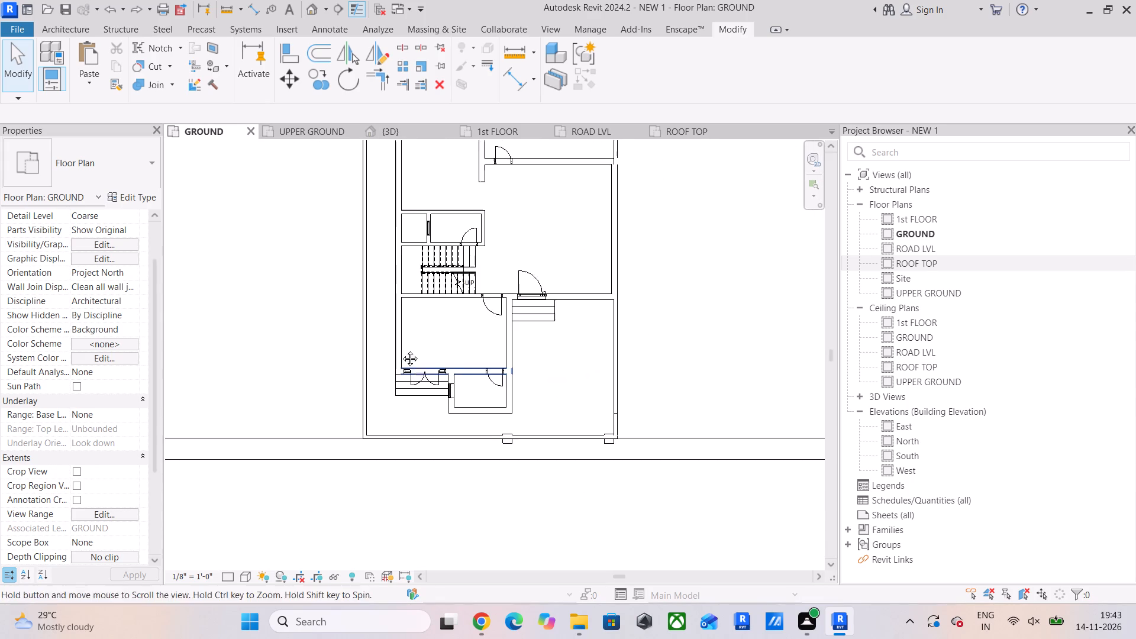
middle_drag(401, 350, 393, 323)
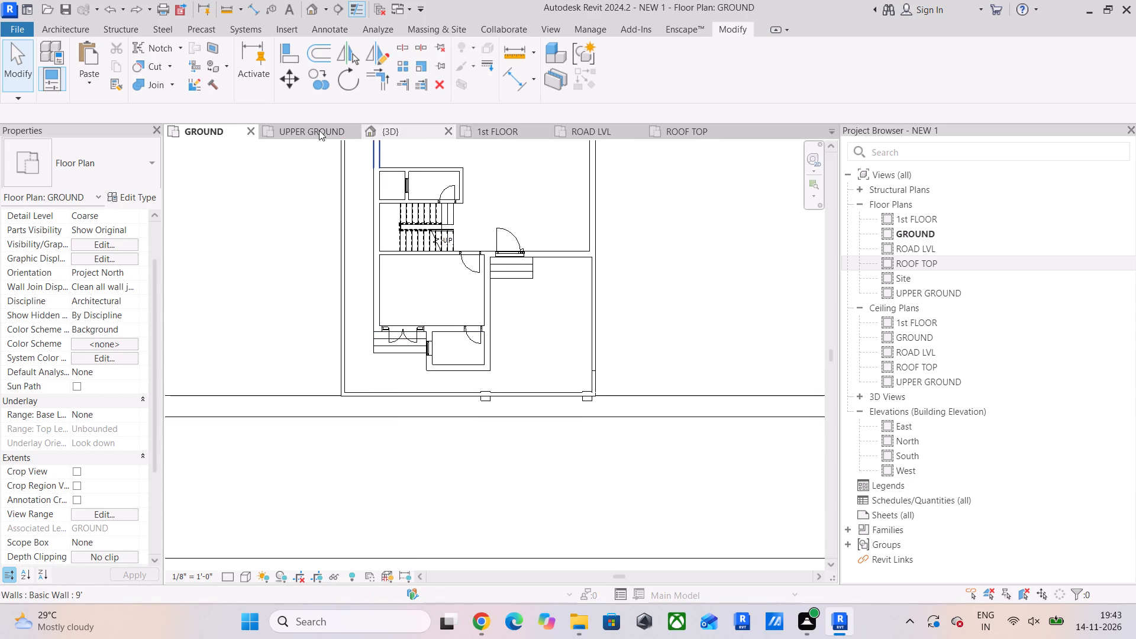
scroll(456, 284, down, 5)
scroll(495, 346, up, 6)
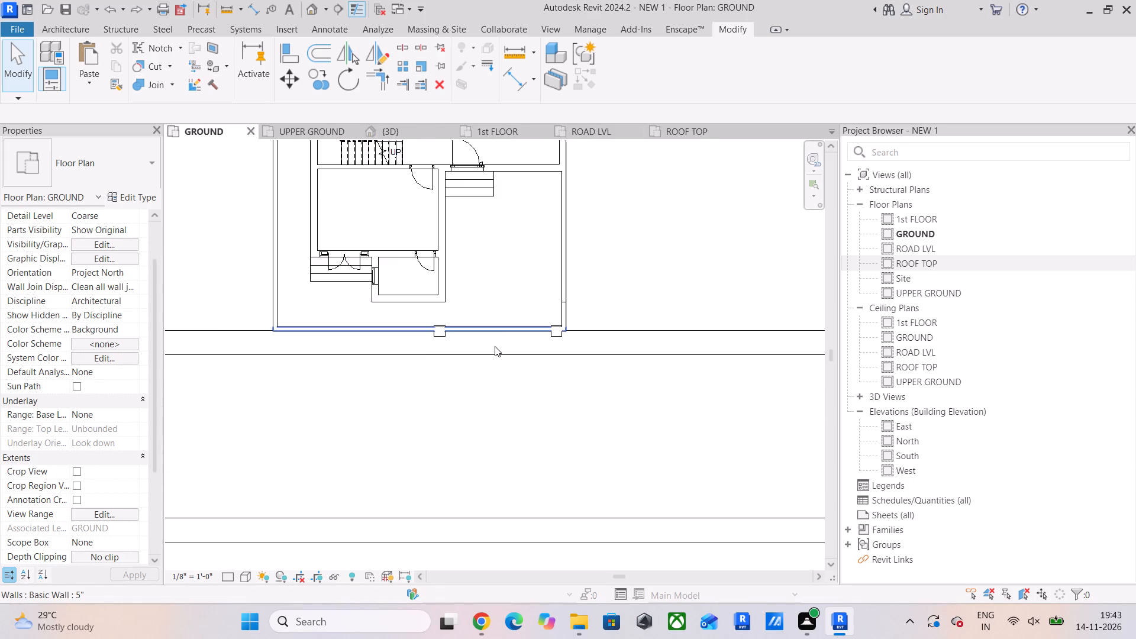
click(345, 327)
text(hh)
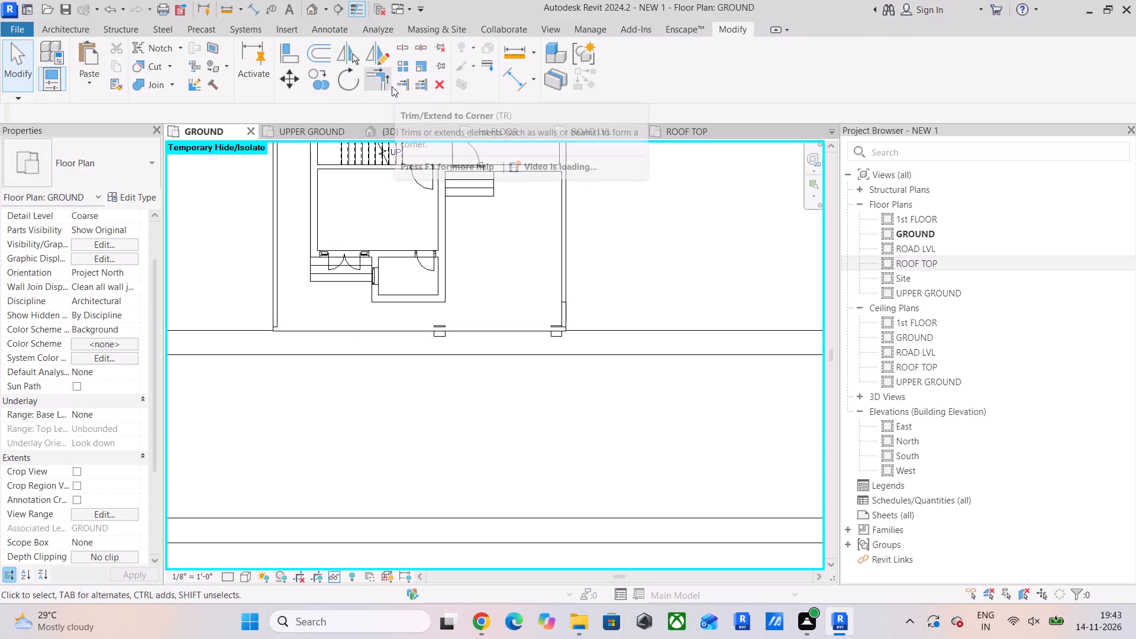
Save the project while starting the Split Face command.
click(214, 43)
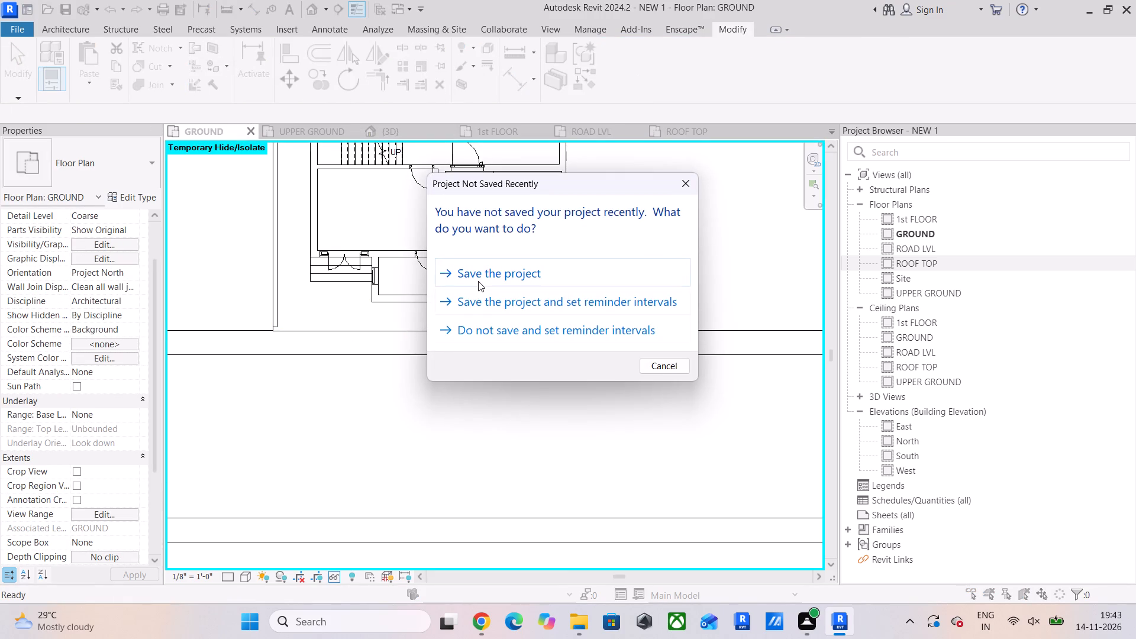
click(478, 280)
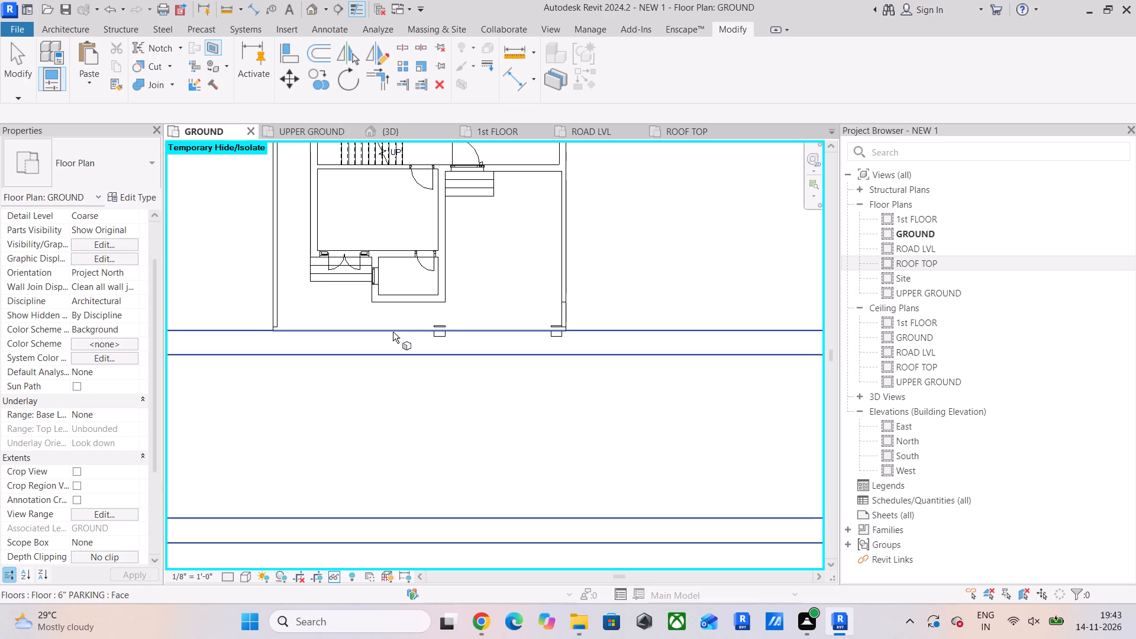
Split the 6" PARKING floor's face from the middle front column along the house's outer walls (3'-7", 9'-0", 5'-6" segments) to the rear edge.
click(394, 329)
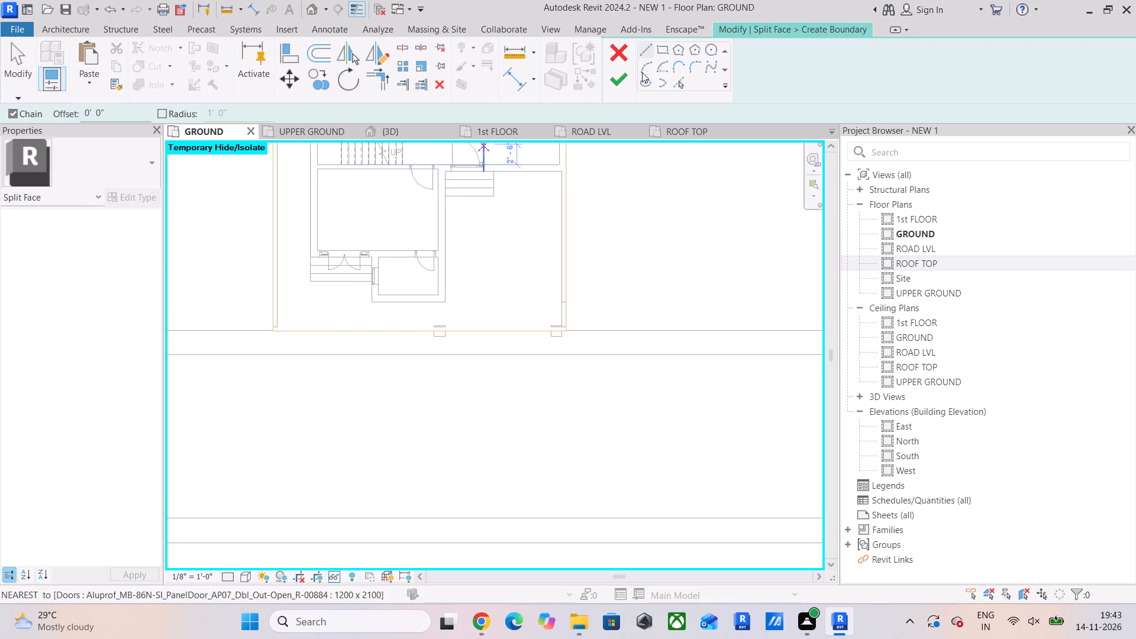
scroll(388, 296, up, 5)
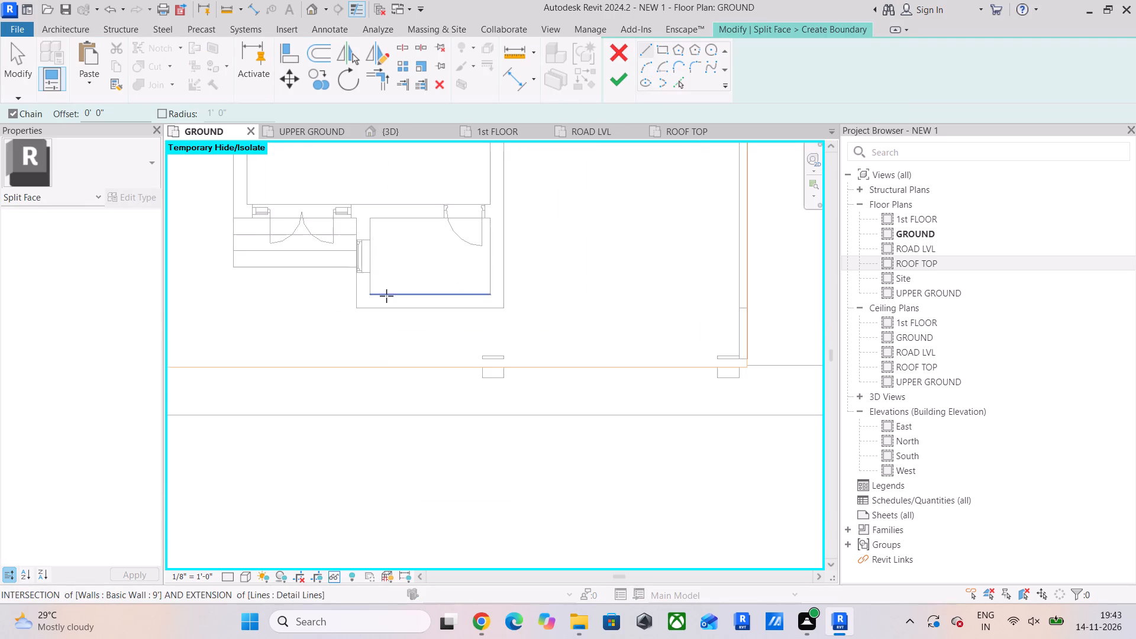
click(502, 369)
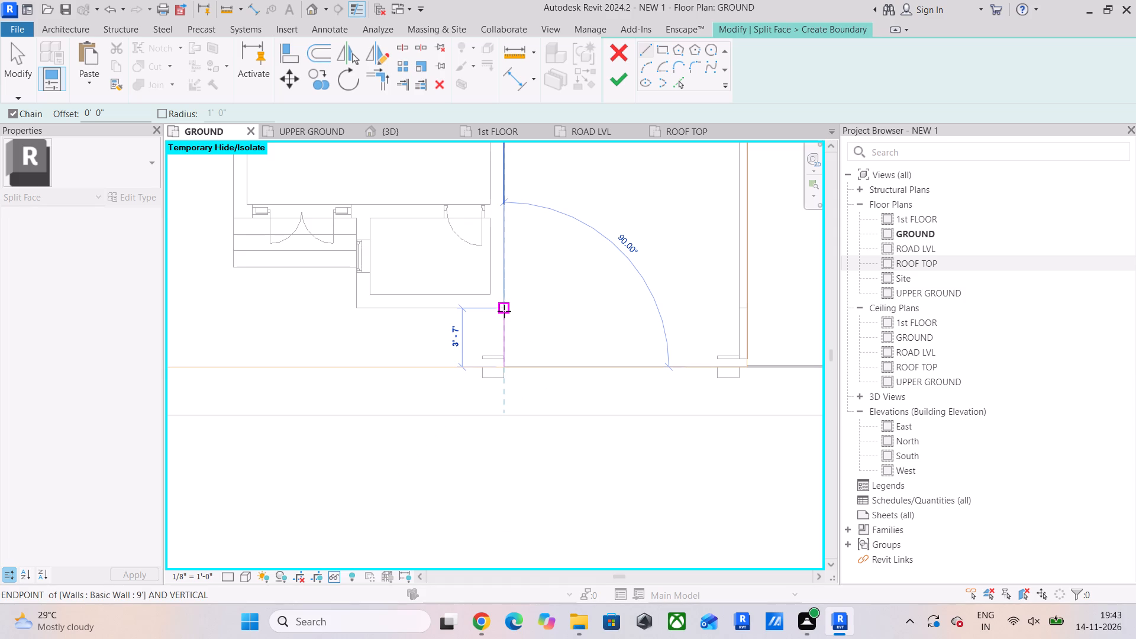
scroll(504, 311, down, 4)
middle_drag(504, 311, 517, 440)
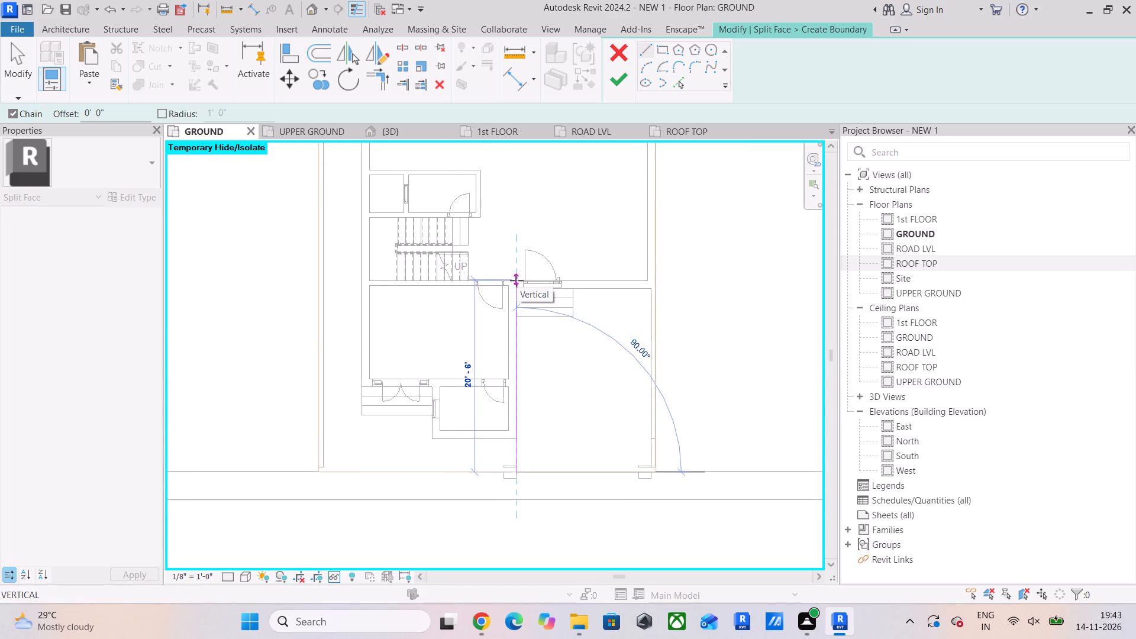
click(515, 438)
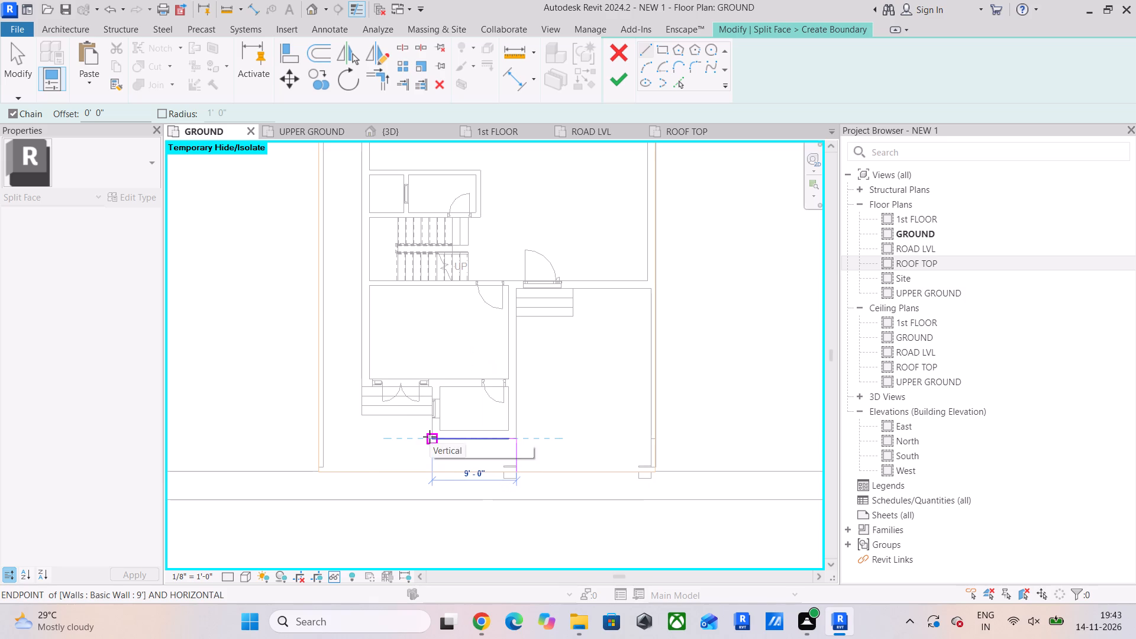
click(430, 437)
scroll(434, 378, up, 4)
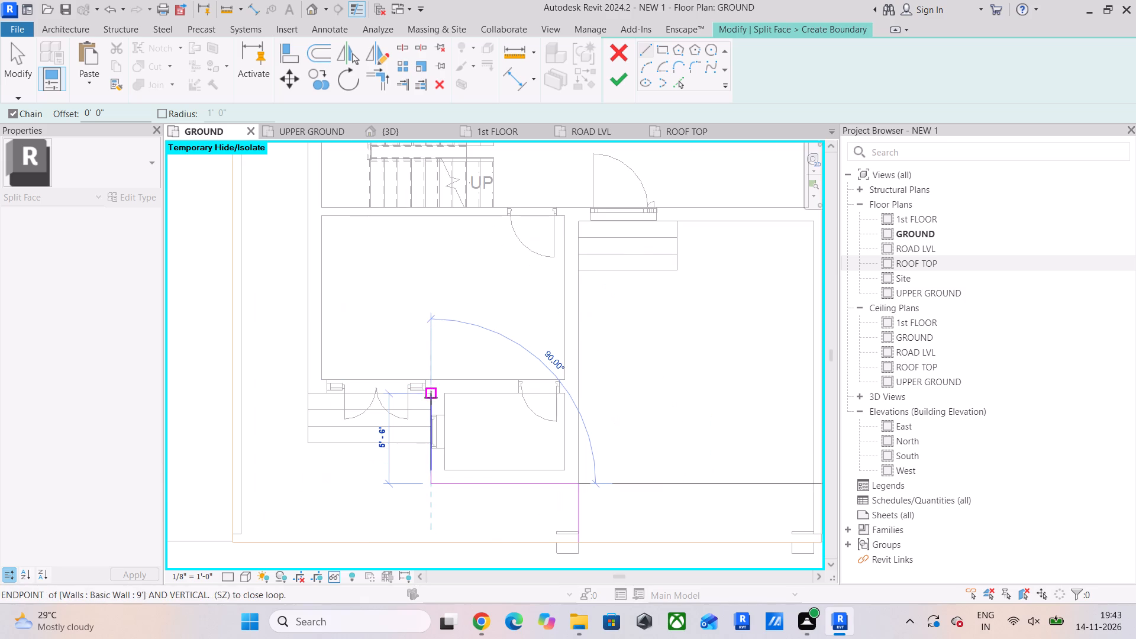
click(431, 395)
click(305, 393)
scroll(314, 250, down, 4)
middle_drag(312, 247, 299, 490)
scroll(298, 262, up, 5)
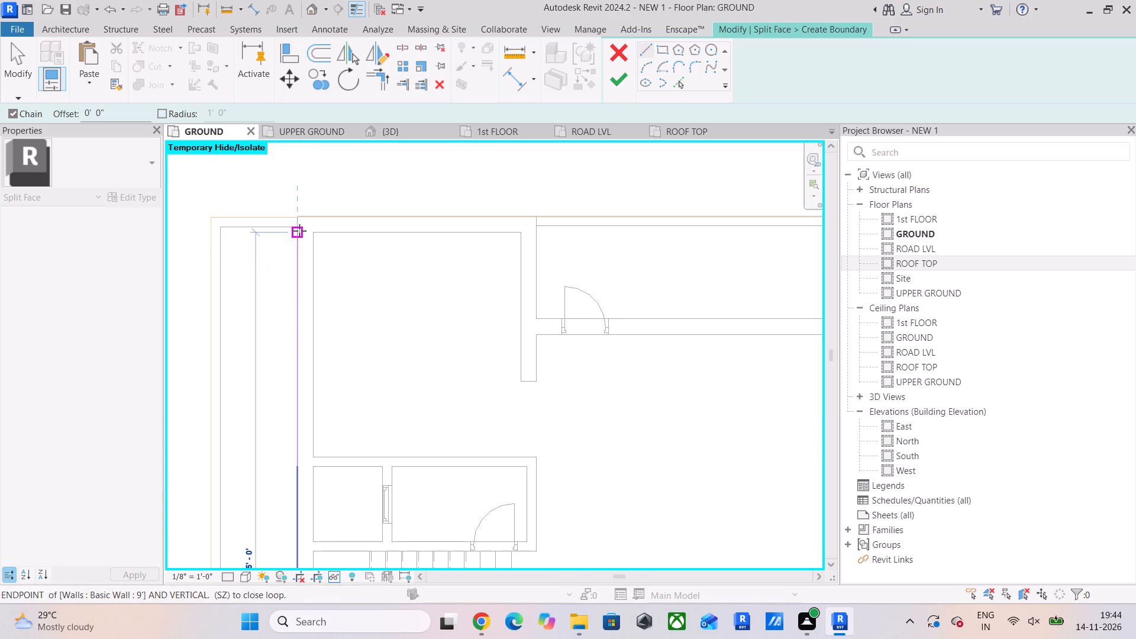
scroll(299, 231, up, 10)
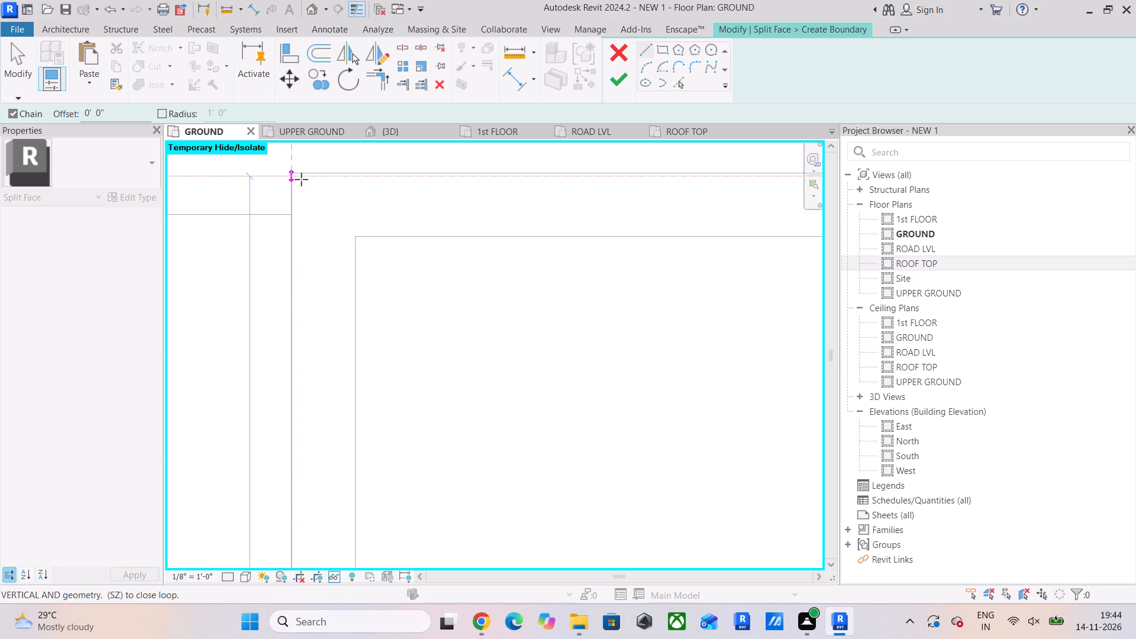
click(301, 179)
key(Escape)
click(612, 84)
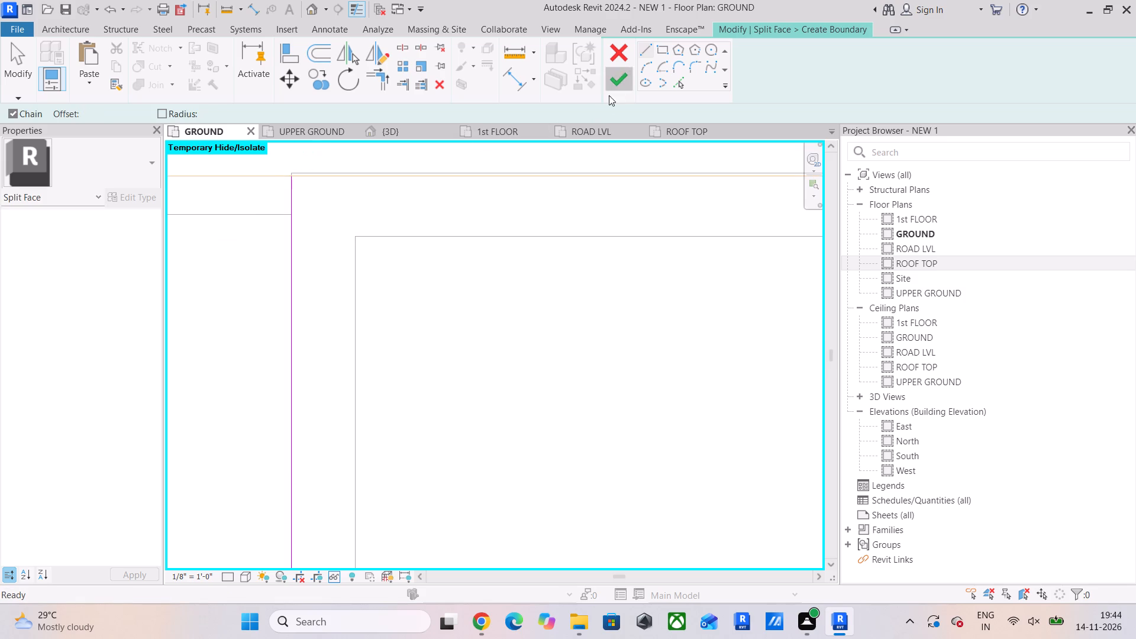
Paint the split floor region along the house's side and front with the 0 BLCK(1) material.
scroll(403, 250, down, 17)
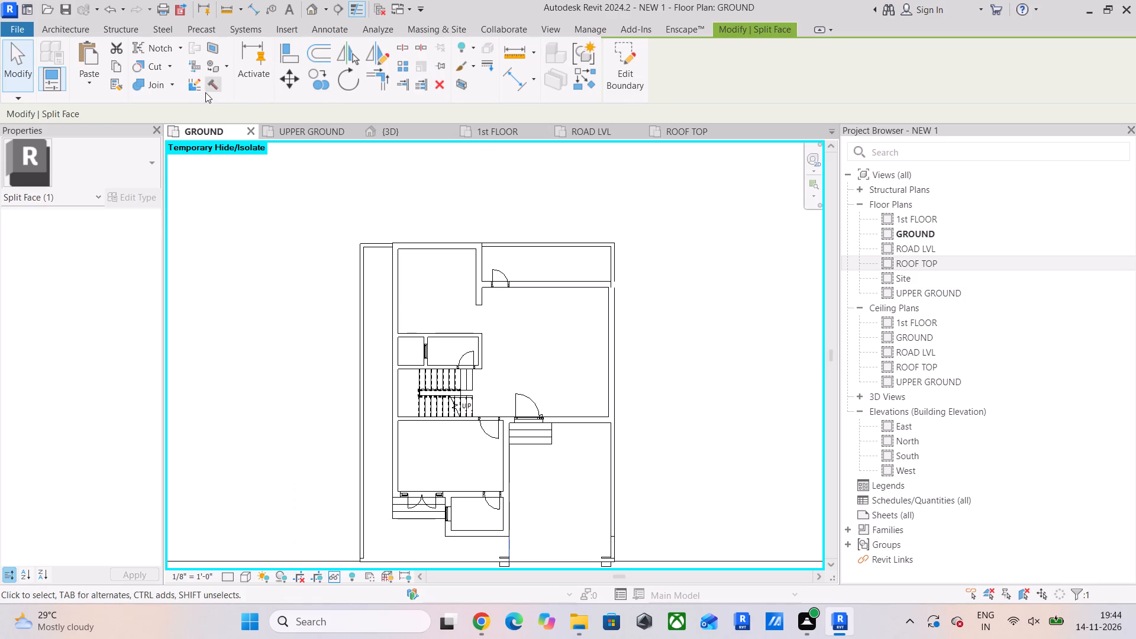
click(212, 66)
click(119, 87)
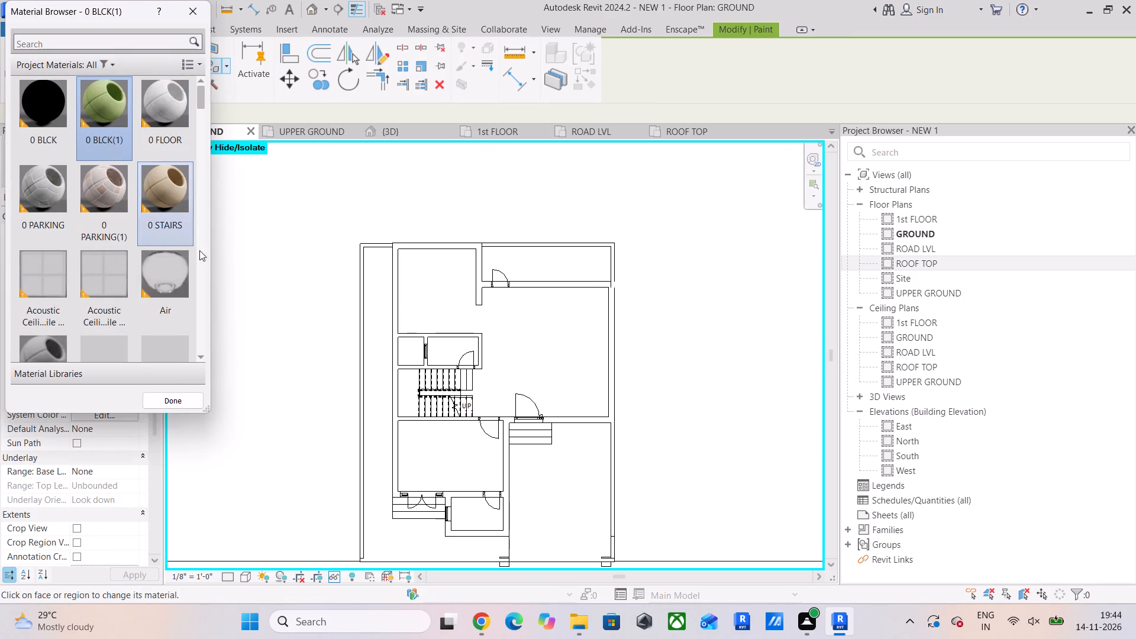
click(378, 325)
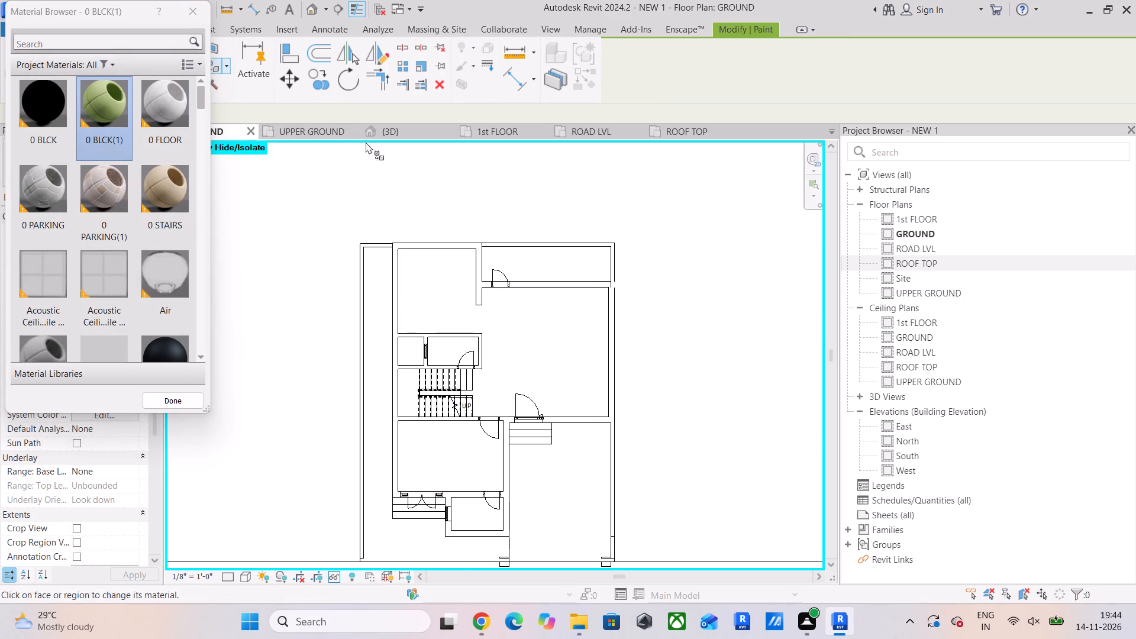
click(402, 131)
scroll(437, 350, down, 5)
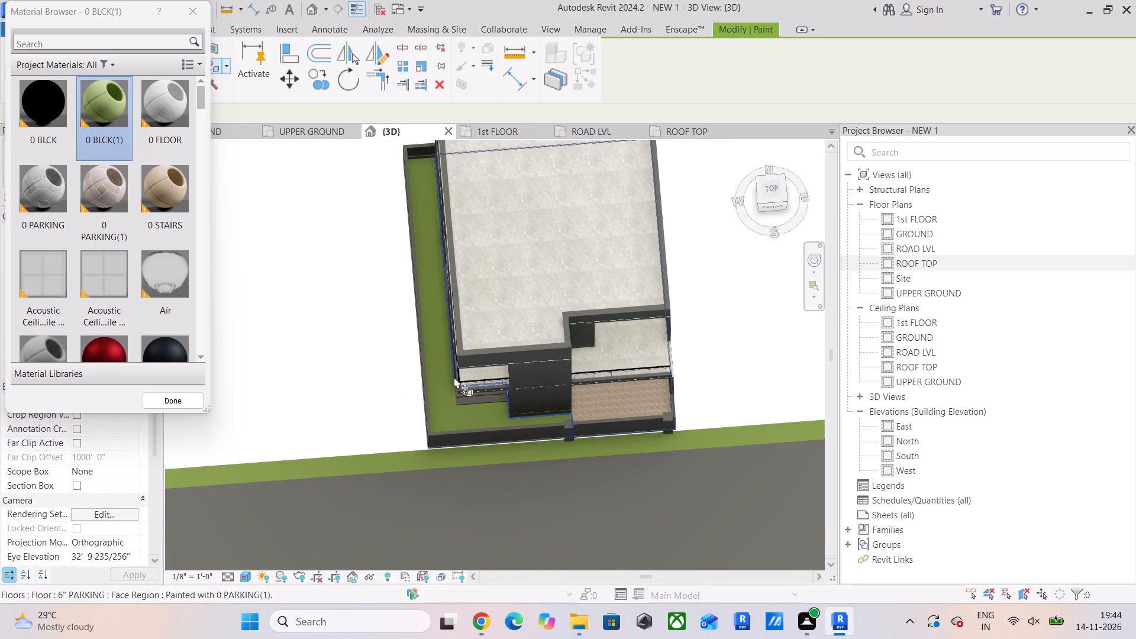
key(Escape)
Examine the painted floor region and the paved porch area from the side and front in the 3D view.
shift+middle_drag(437, 372, 571, 319)
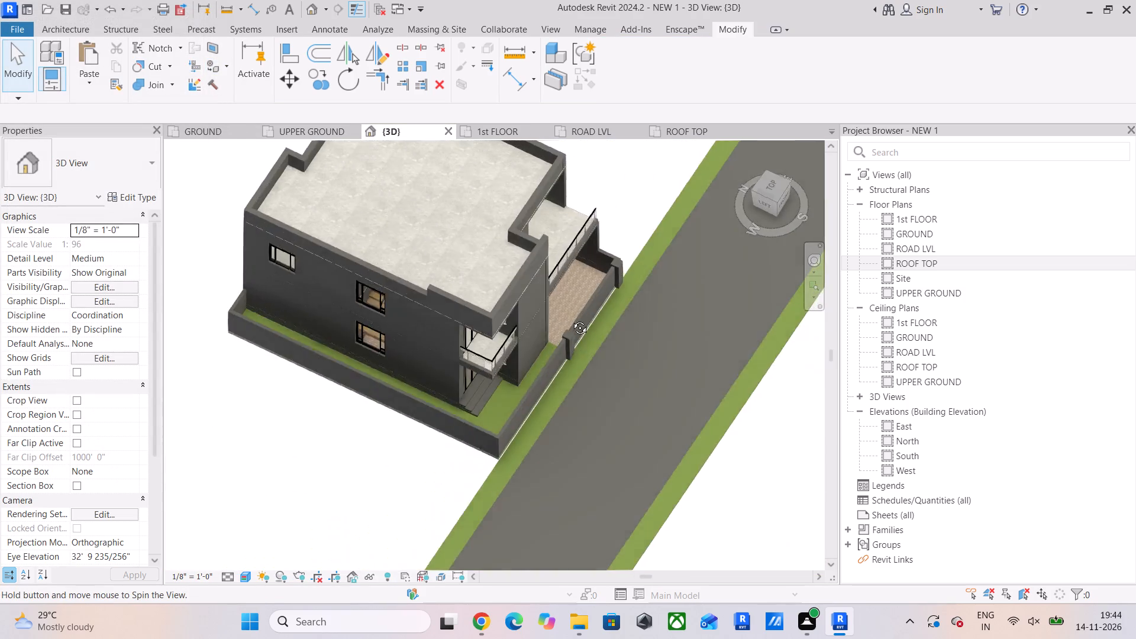
shift+middle_drag(571, 319, 561, 273)
scroll(522, 383, up, 5)
middle_drag(523, 383, 363, 338)
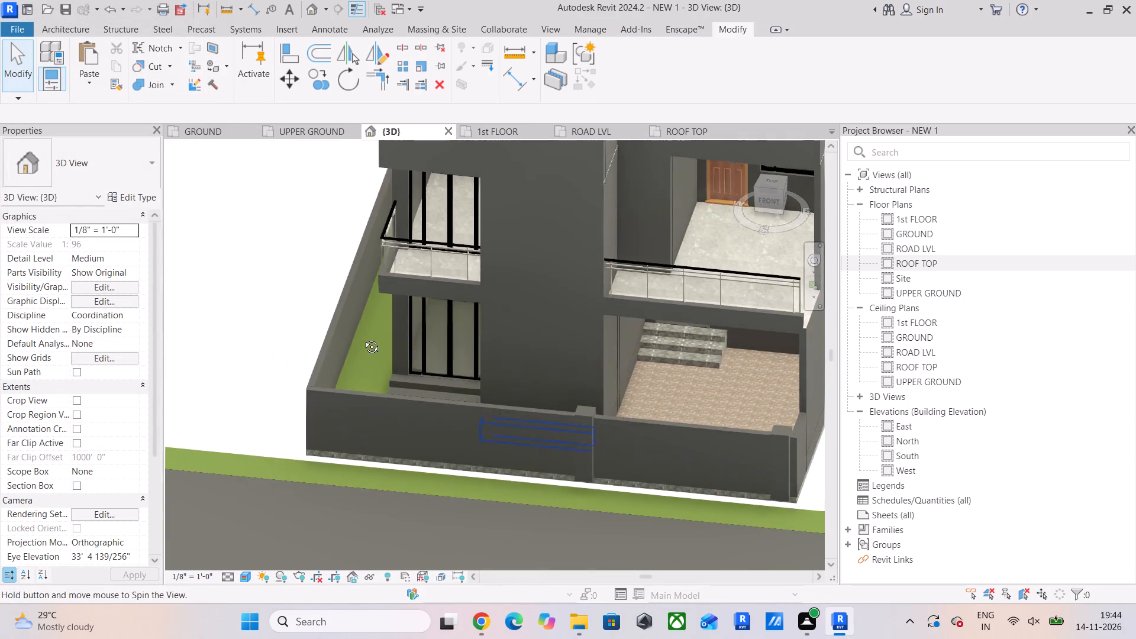
middle_drag(363, 338, 362, 331)
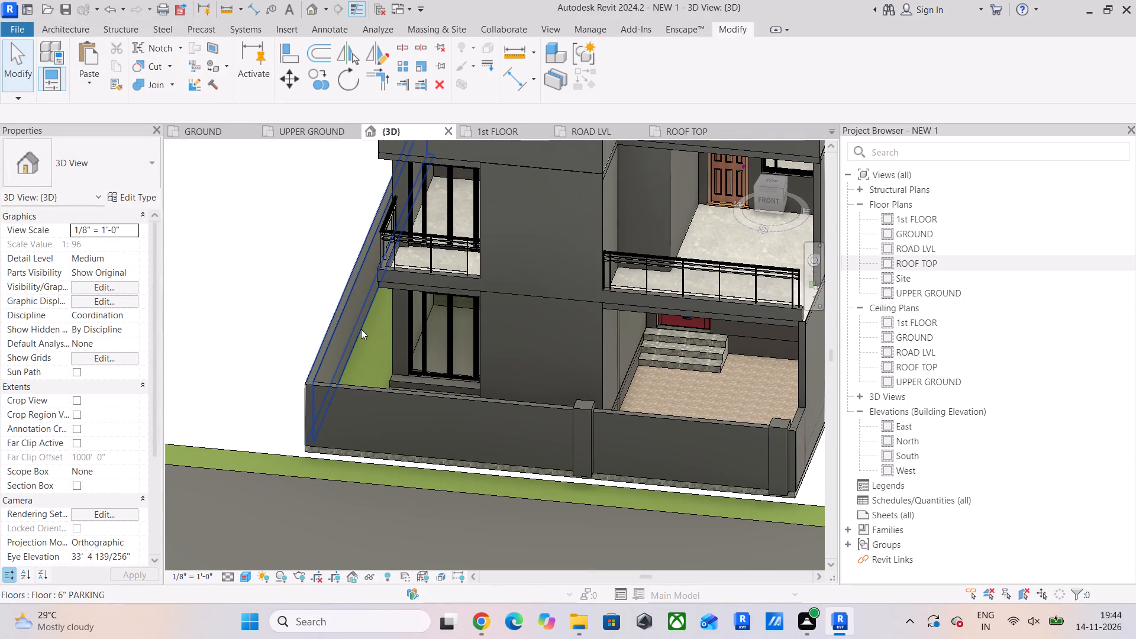
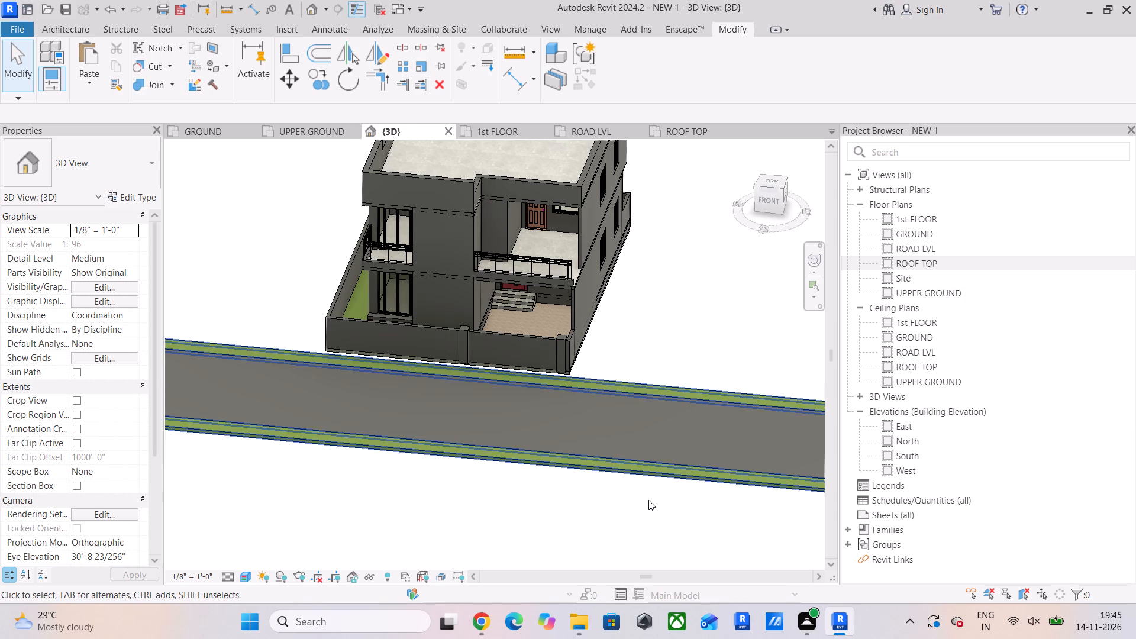
Examine the front boundary wall and its columns around the parking area in the 3D view and the GROUND plan.
scroll(540, 322, up, 5)
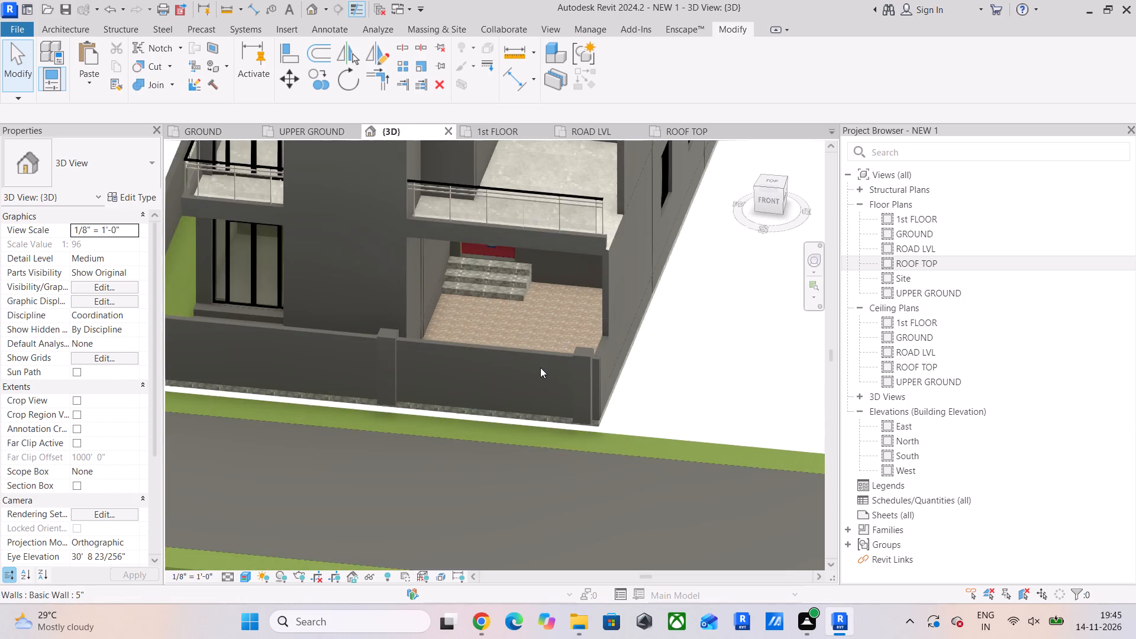
scroll(540, 367, up, 5)
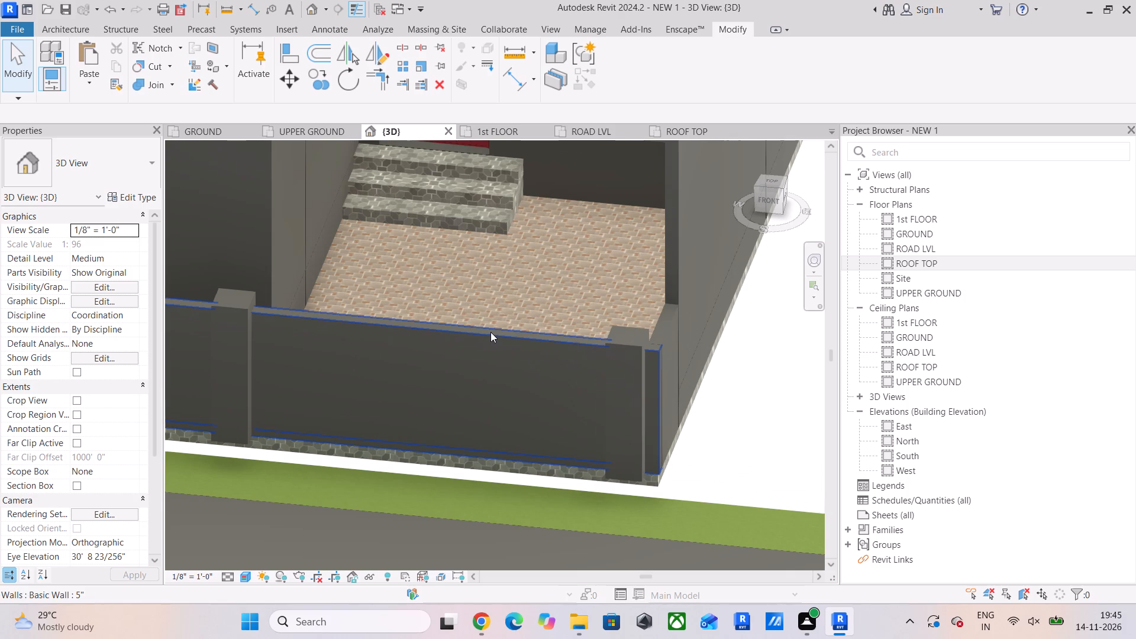
click(197, 132)
scroll(356, 377, down, 1)
middle_drag(356, 379, 419, 223)
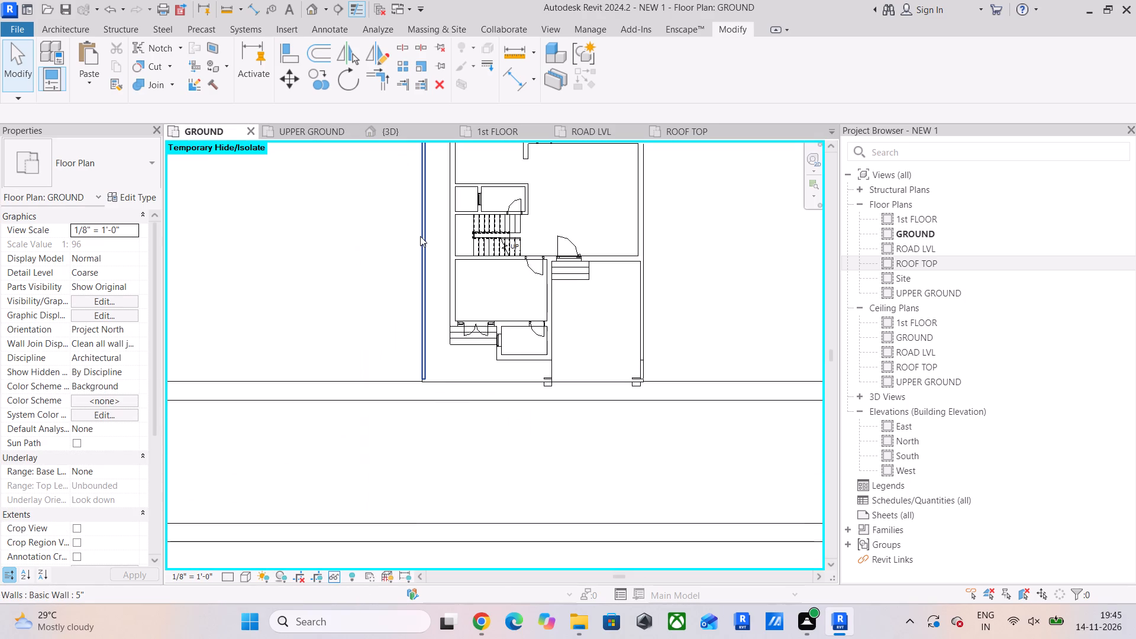
scroll(563, 399, up, 5)
scroll(520, 350, up, 5)
scroll(519, 350, down, 4)
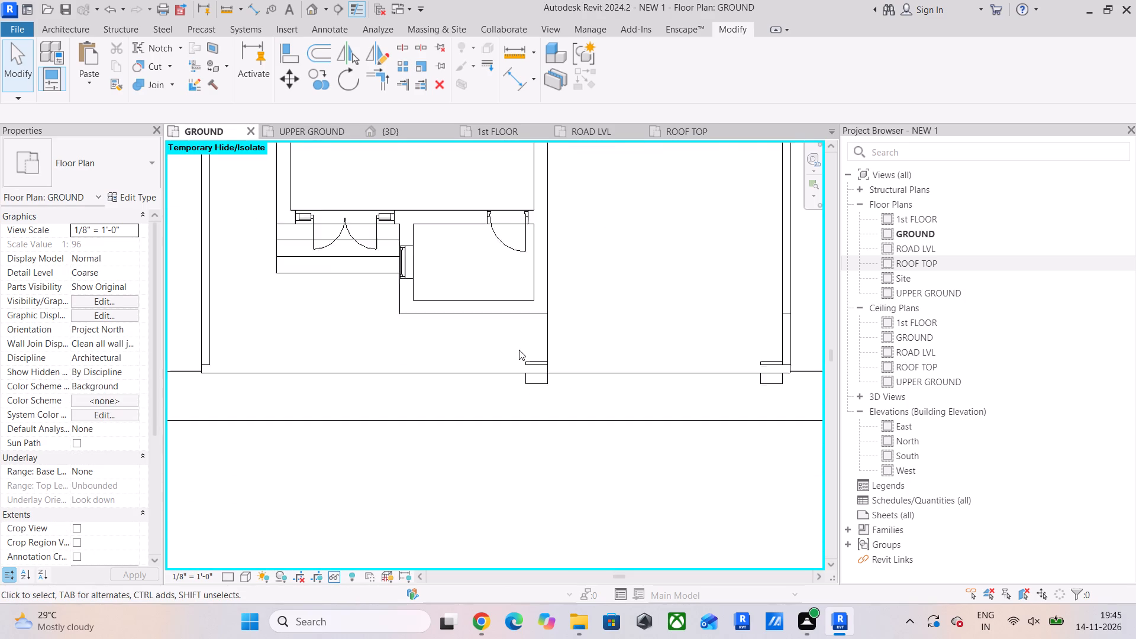
scroll(507, 254, down, 4)
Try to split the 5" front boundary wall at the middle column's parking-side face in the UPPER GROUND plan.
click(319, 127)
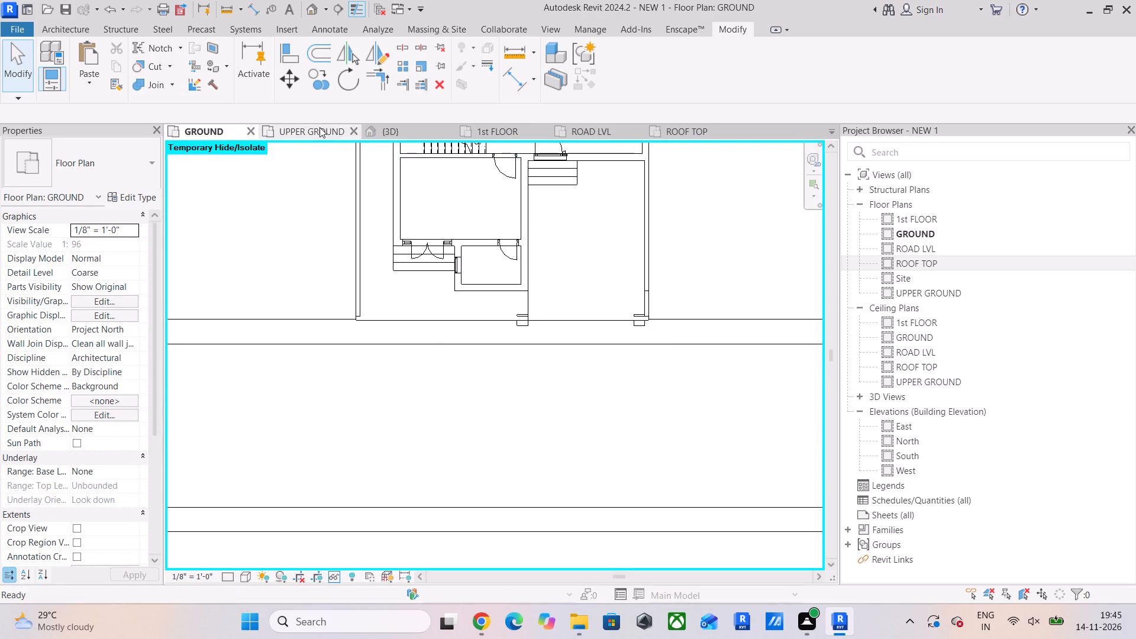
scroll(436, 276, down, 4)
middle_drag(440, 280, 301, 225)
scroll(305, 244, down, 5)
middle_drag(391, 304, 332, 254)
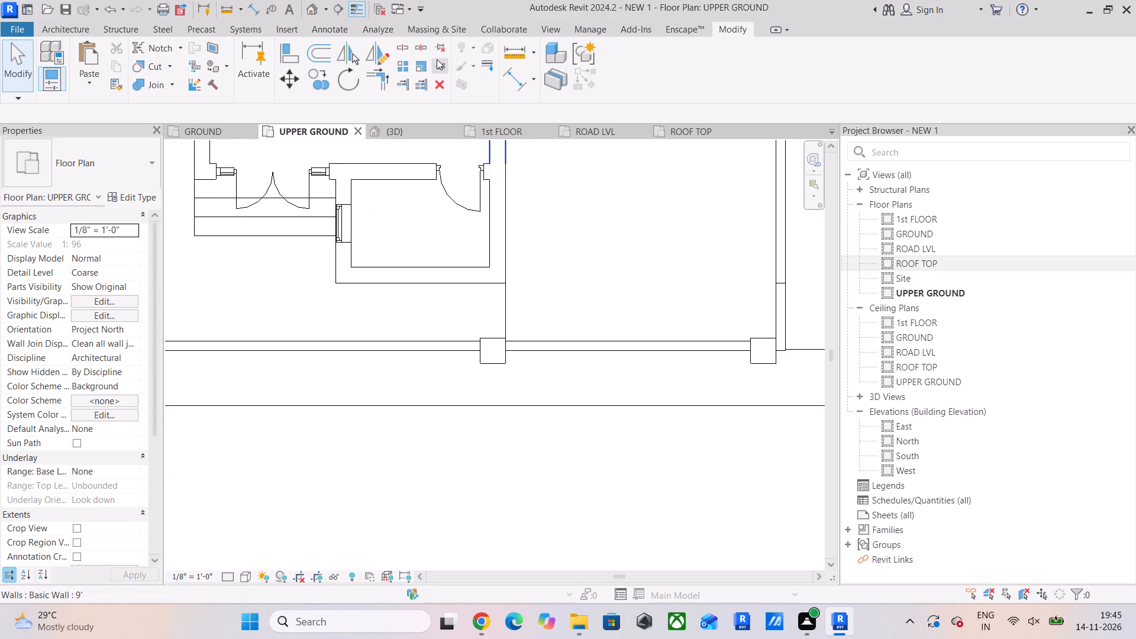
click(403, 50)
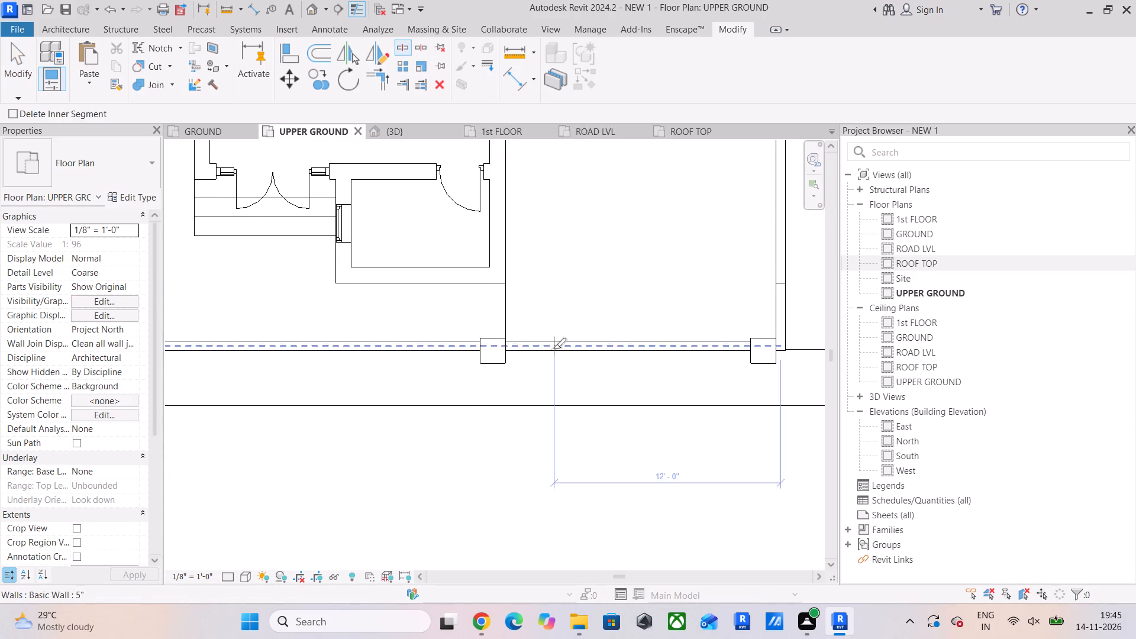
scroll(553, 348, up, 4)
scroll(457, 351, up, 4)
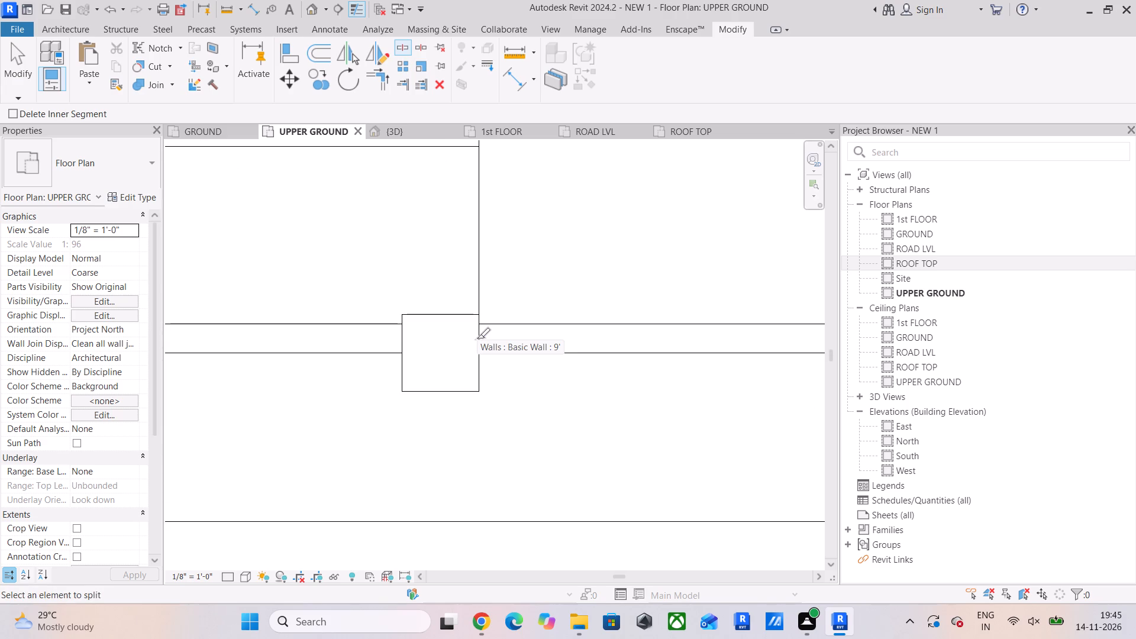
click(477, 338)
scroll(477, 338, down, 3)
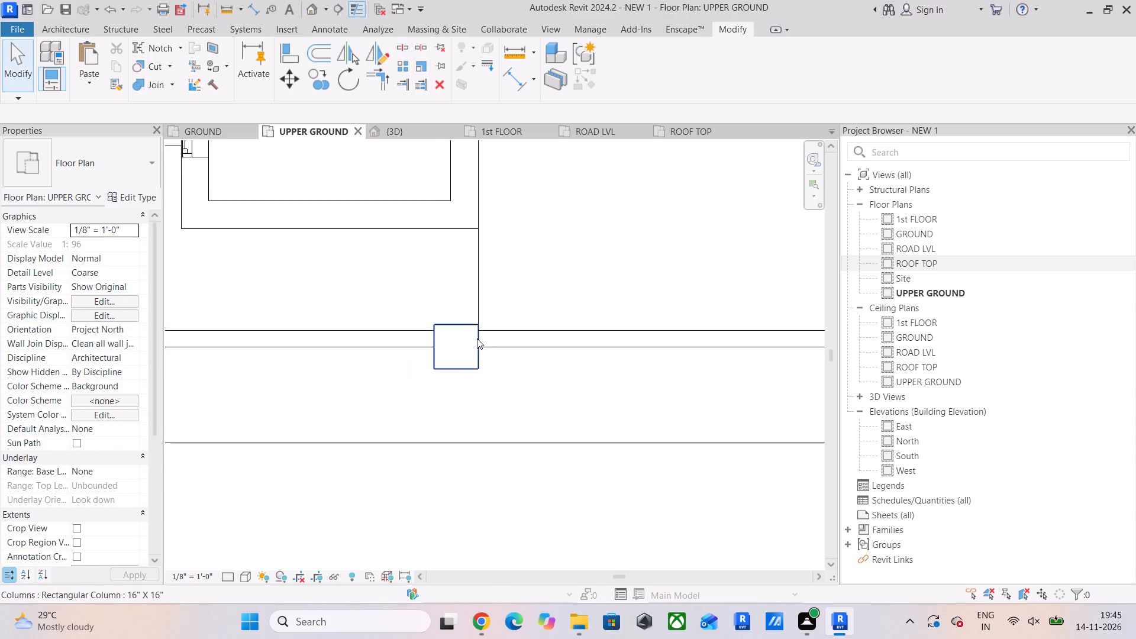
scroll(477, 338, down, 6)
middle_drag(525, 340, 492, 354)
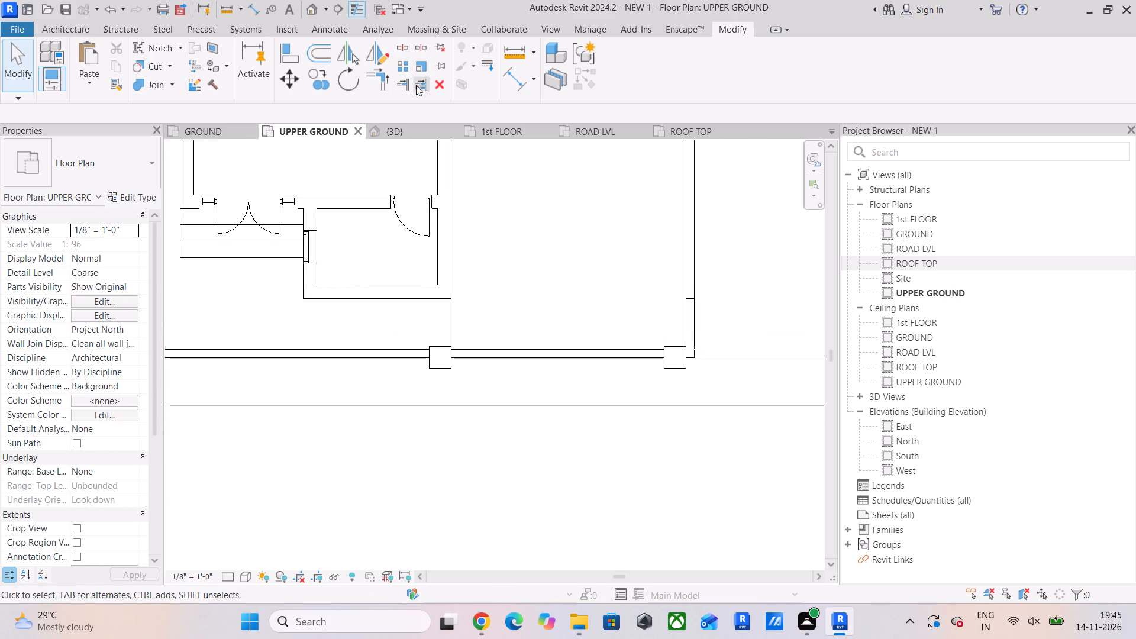
Split the 5" front boundary wall at the inner faces of the middle and corner columns, separating a 13'-0" segment across the parking.
click(402, 50)
scroll(493, 347, up, 9)
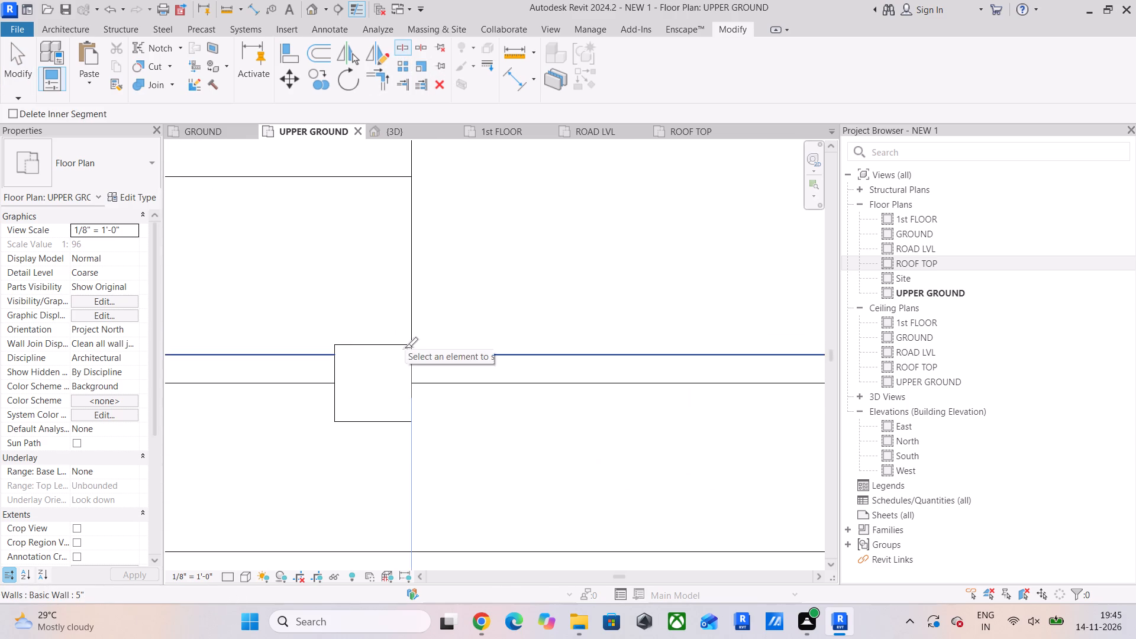
scroll(415, 366, up, 4)
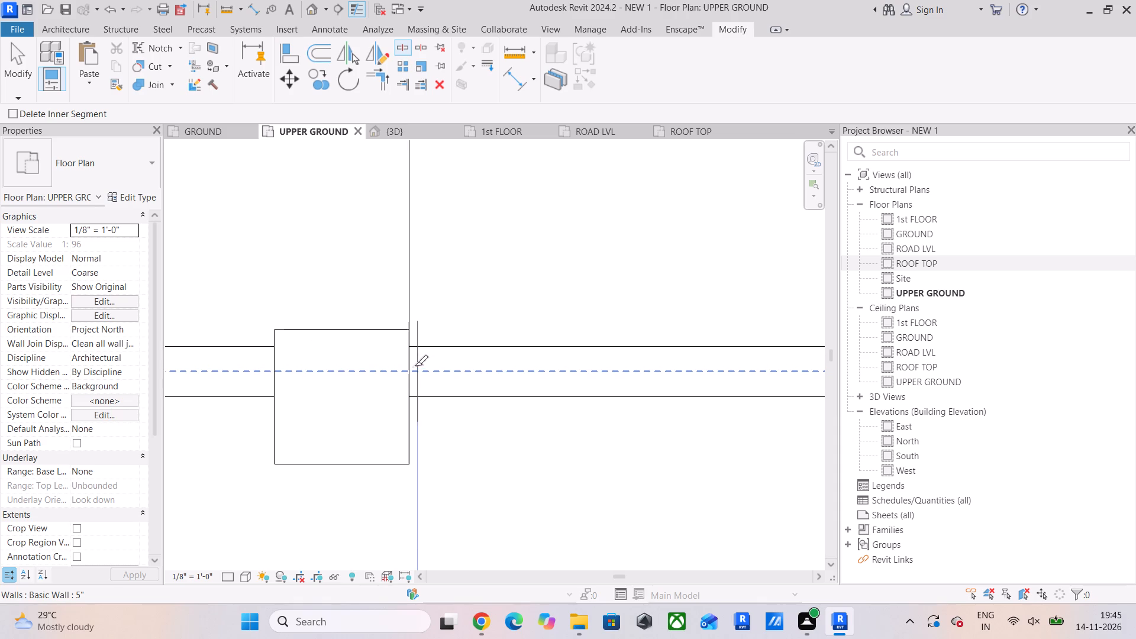
click(411, 372)
scroll(532, 370, down, 5)
middle_drag(607, 369, 607, 368)
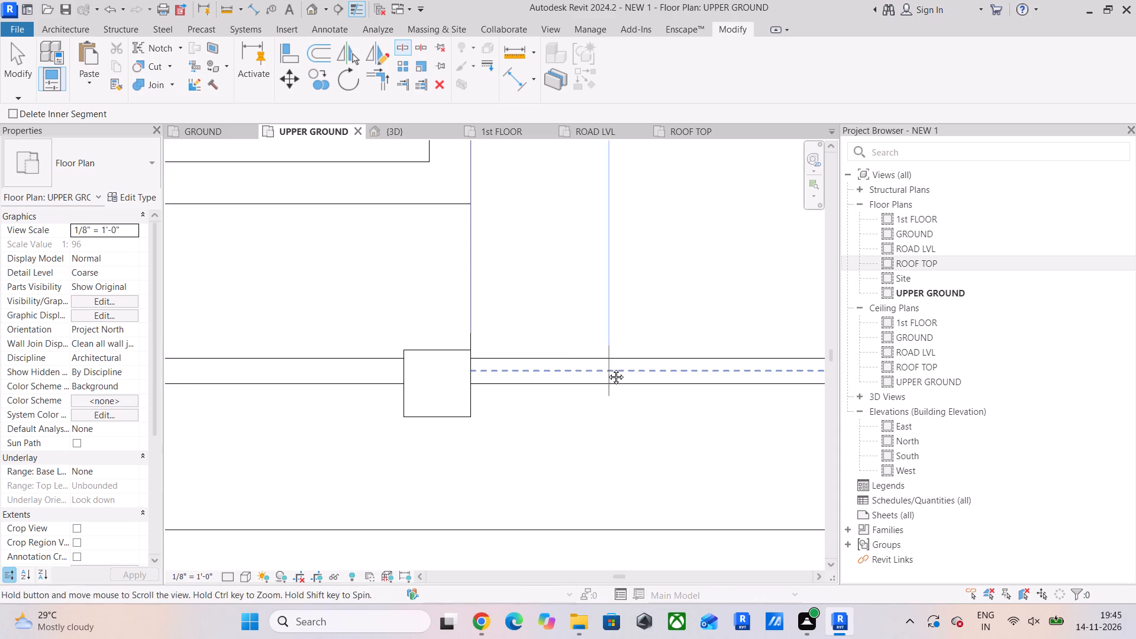
middle_drag(607, 368, 225, 395)
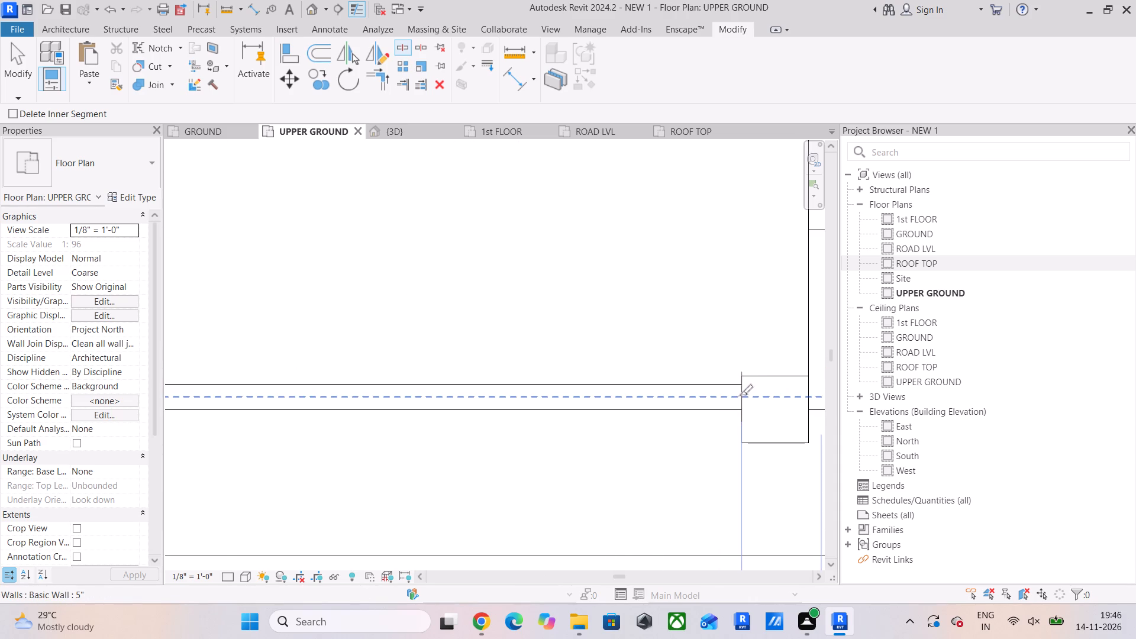
click(741, 395)
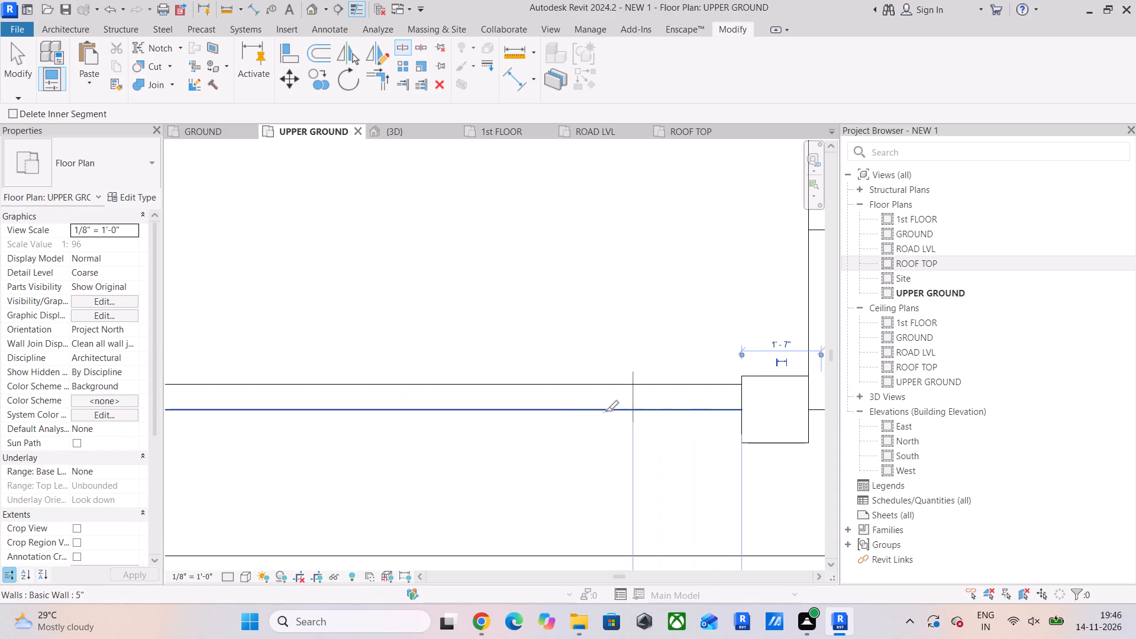
scroll(560, 411, down, 5)
key(Escape)
key(Escape)
key(Escape)
click(506, 406)
scroll(399, 425, down, 5)
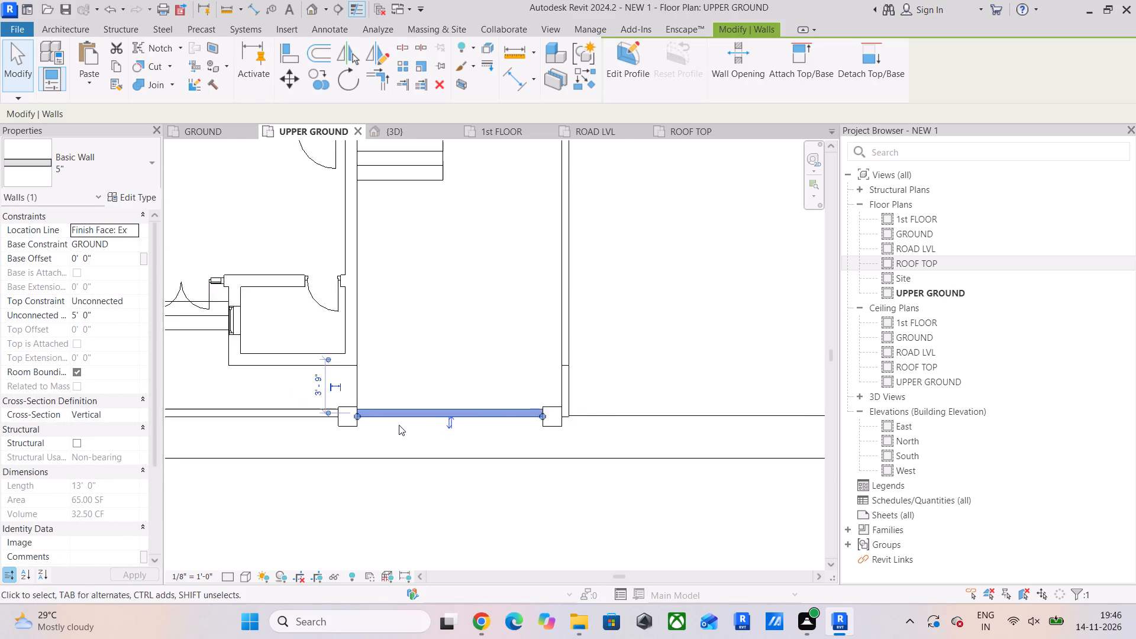
scroll(451, 385, down, 4)
click(454, 369)
scroll(311, 406, up, 5)
scroll(311, 406, down, 3)
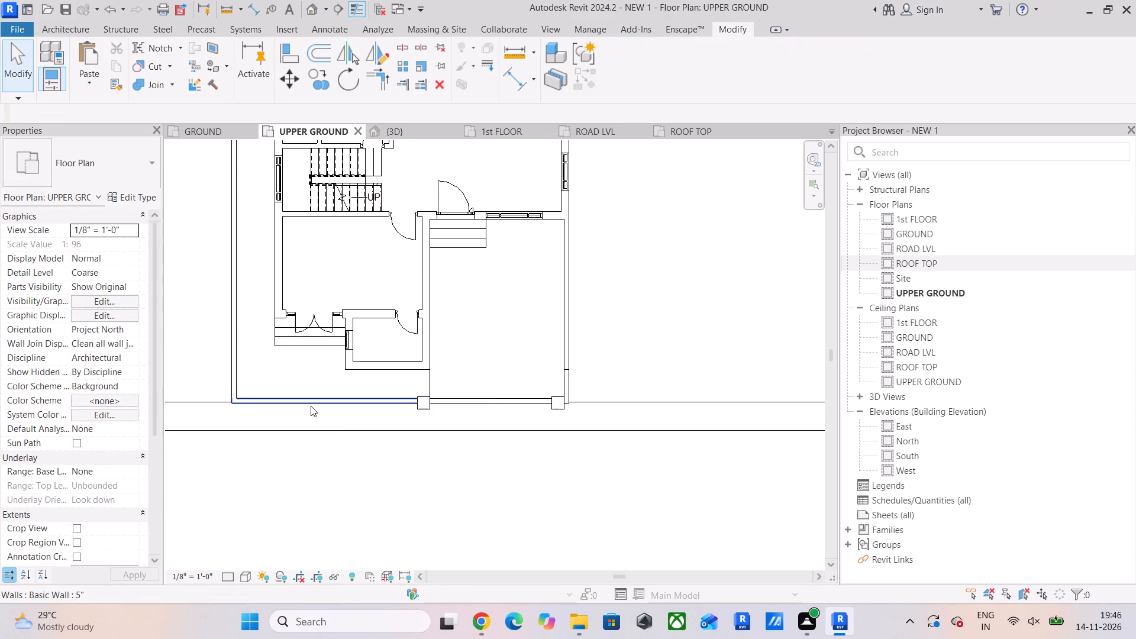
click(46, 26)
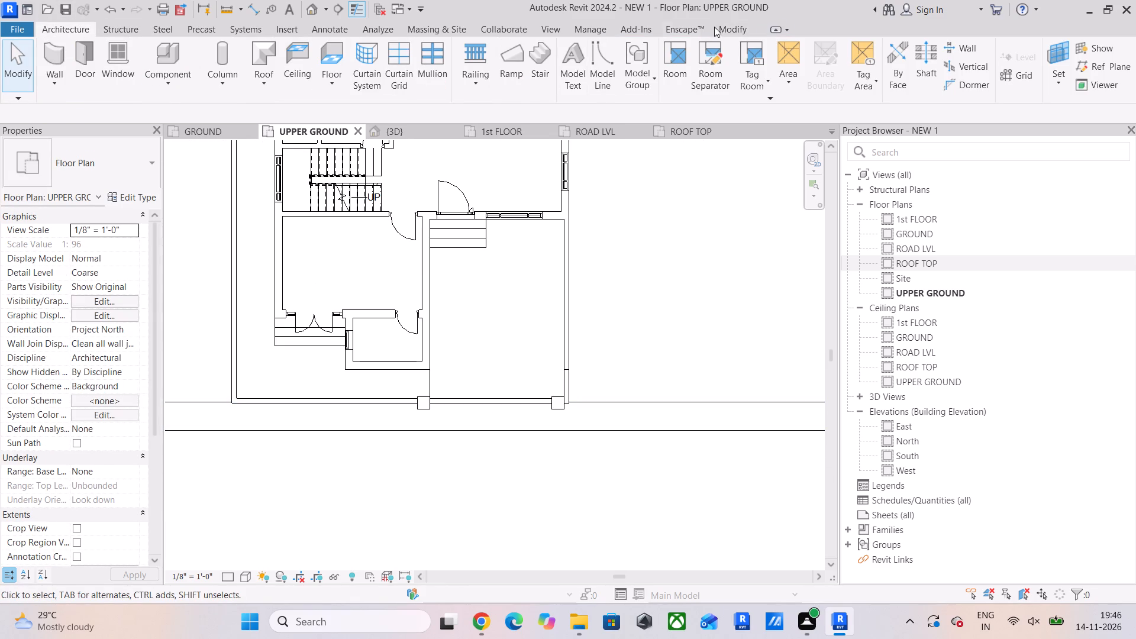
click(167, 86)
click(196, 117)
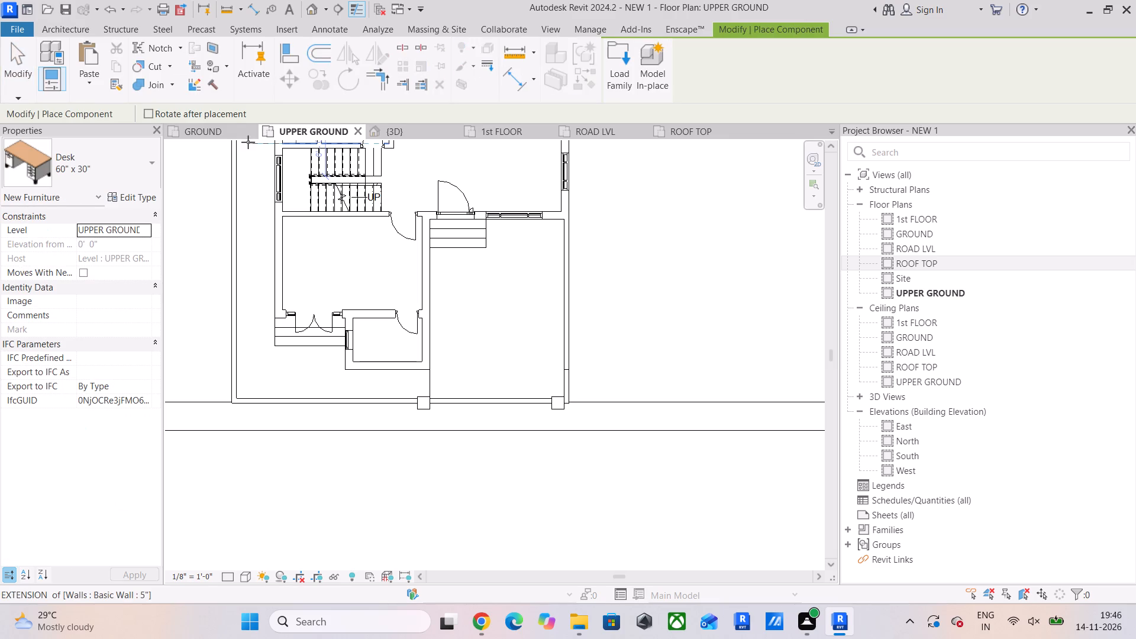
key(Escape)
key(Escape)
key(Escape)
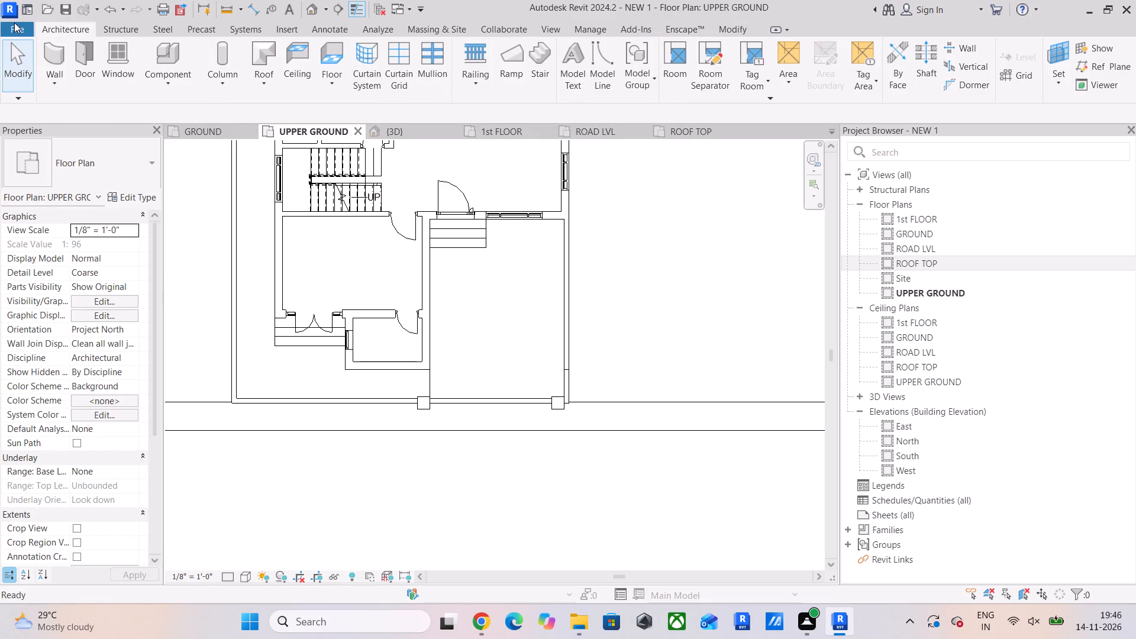
Create a new family from the Door template in the English-Imperial folder.
click(13, 25)
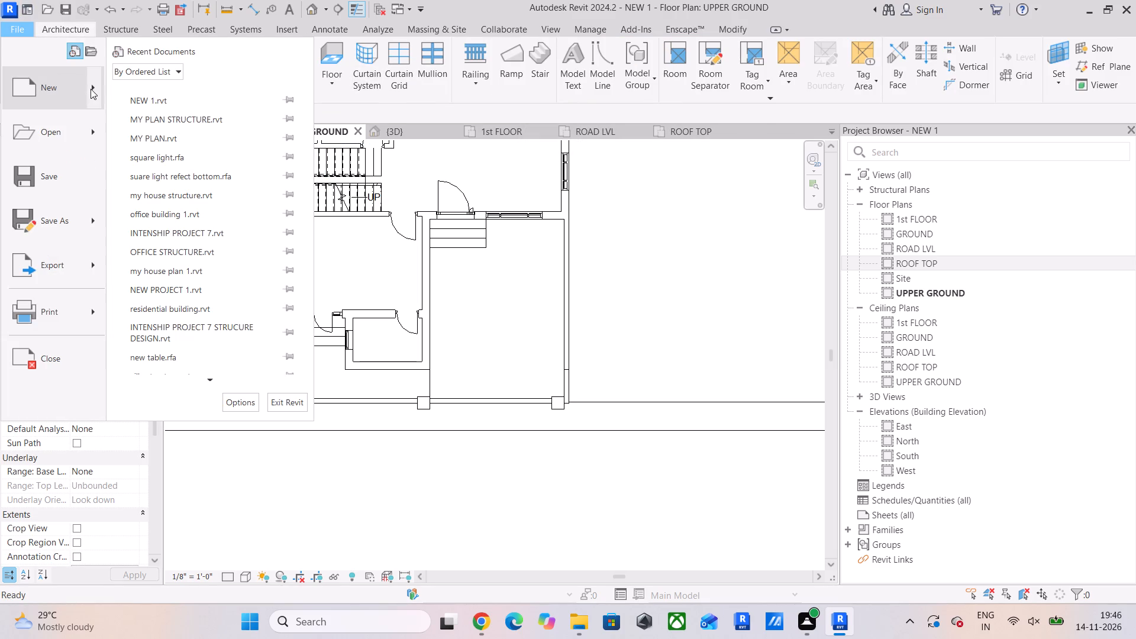
click(96, 85)
click(208, 122)
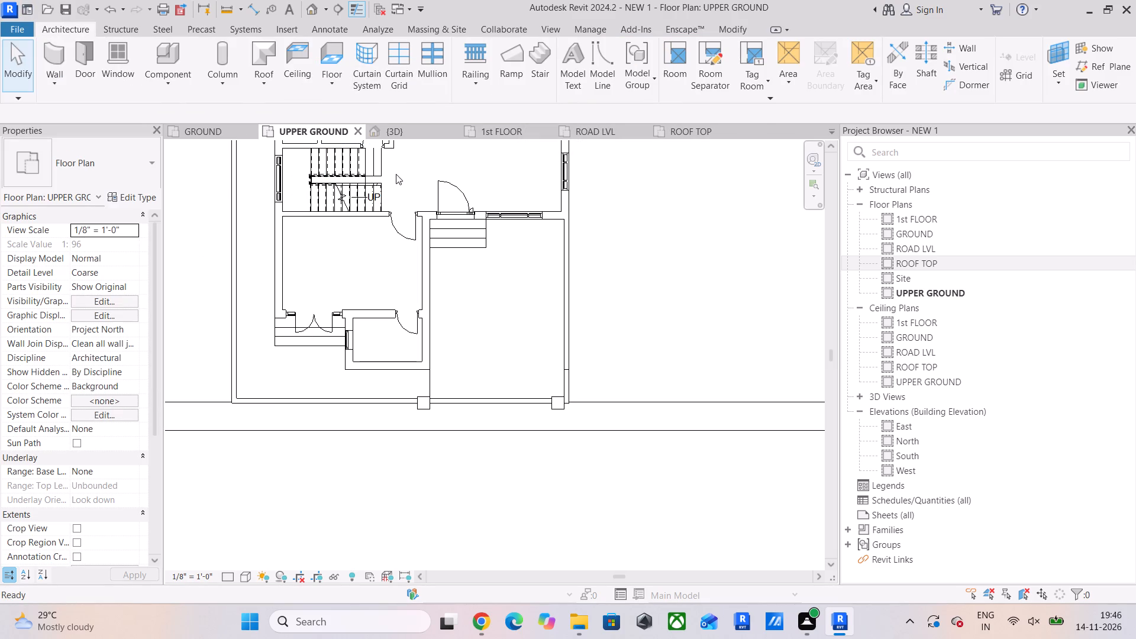
scroll(466, 267, down, 5)
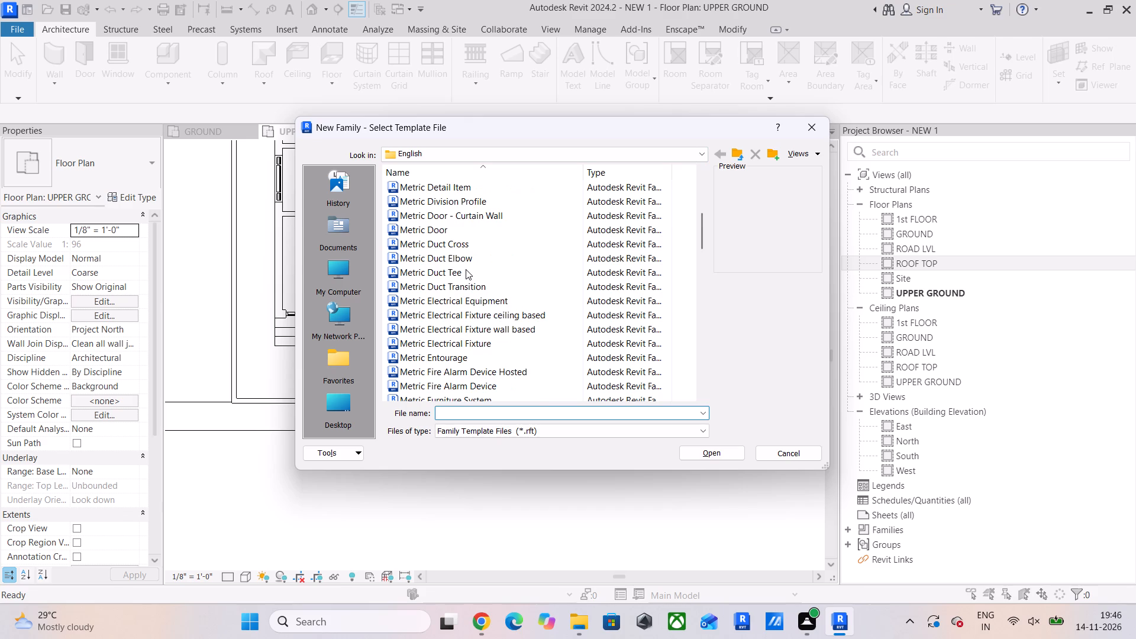
scroll(466, 269, down, 12)
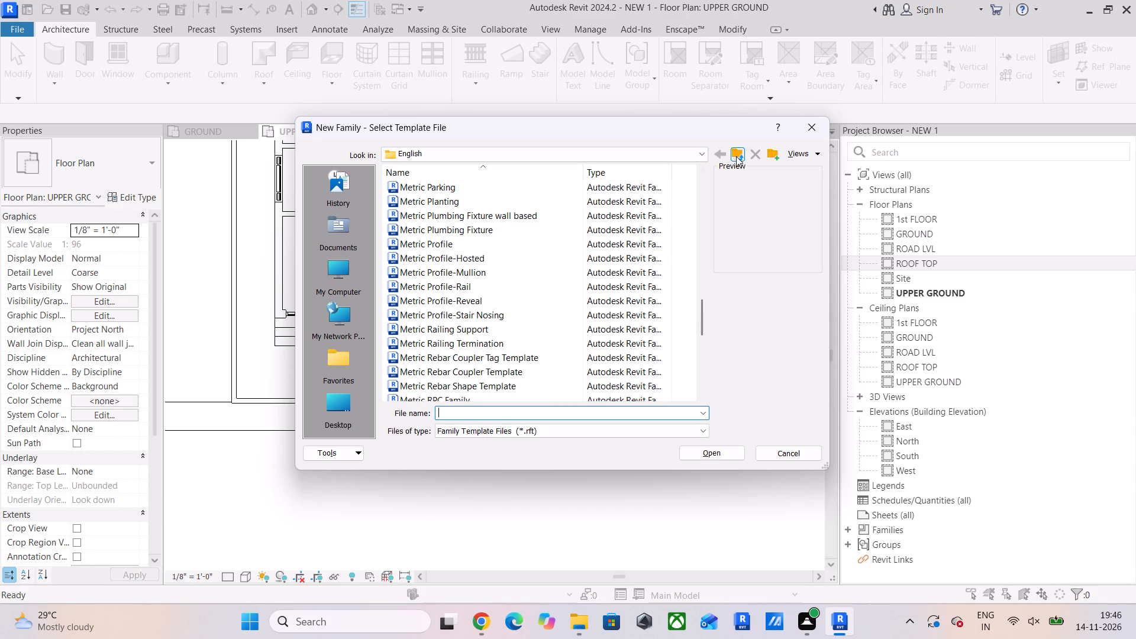
click(736, 156)
double_click(460, 228)
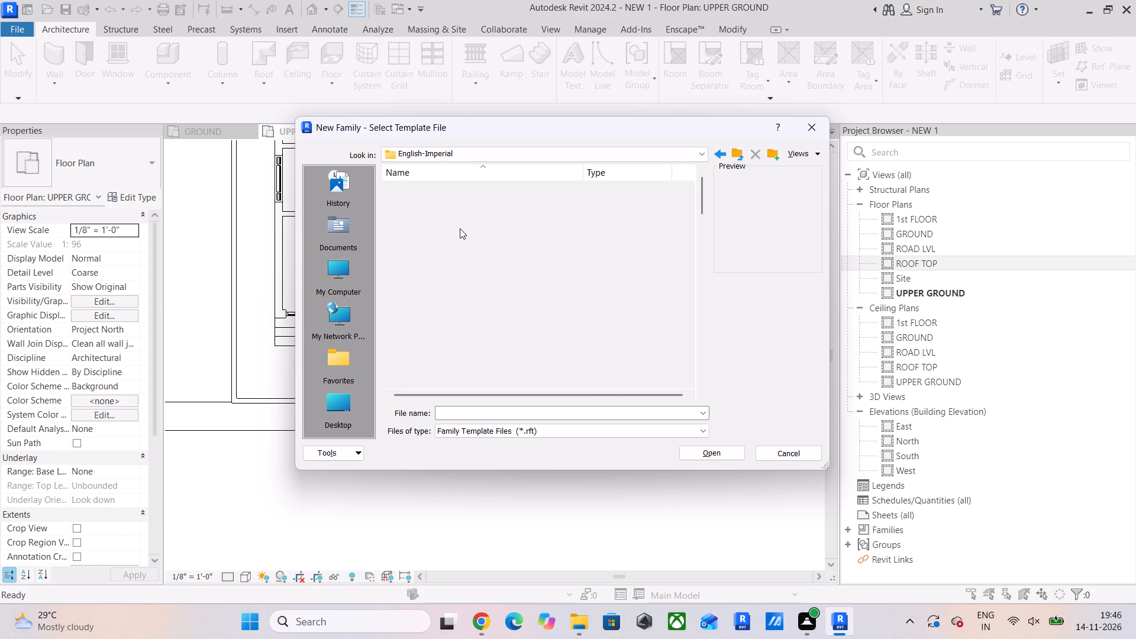
scroll(460, 228, down, 9)
scroll(460, 241, up, 5)
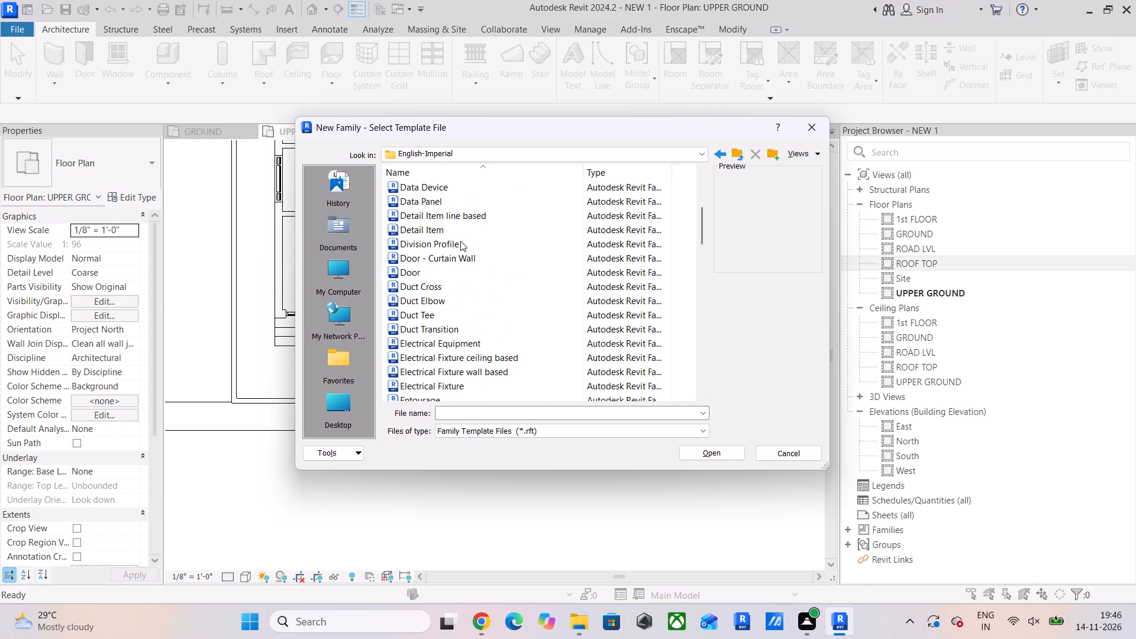
double_click(428, 269)
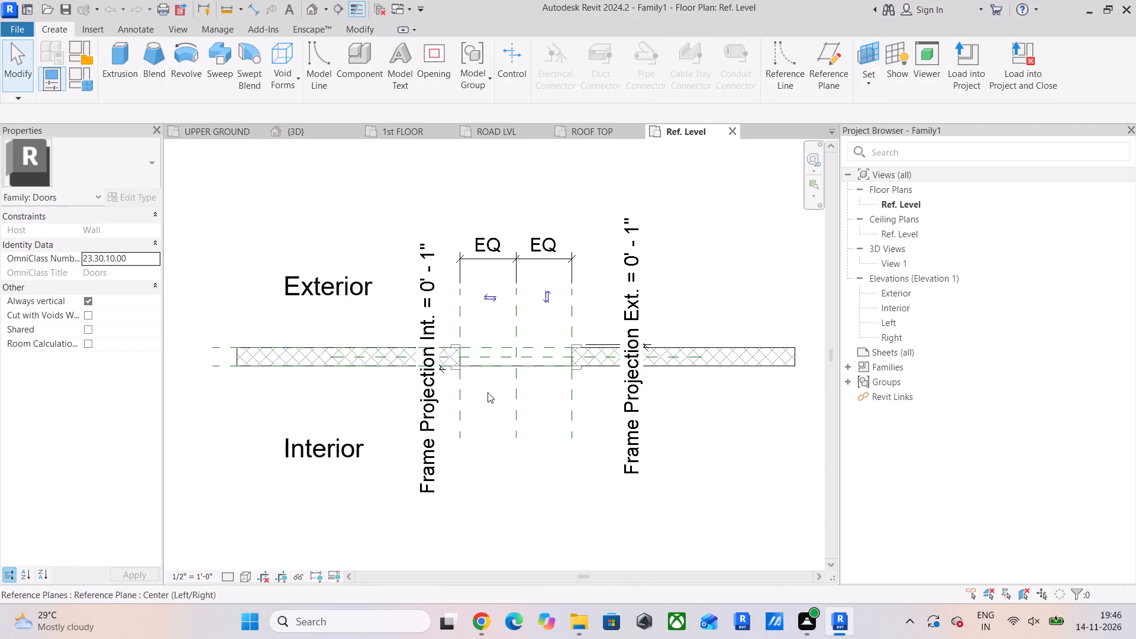
Examine the door template's Ref. Level plan, including the opening, EQ dimensions, frame projections and host wall.
scroll(564, 300, down, 5)
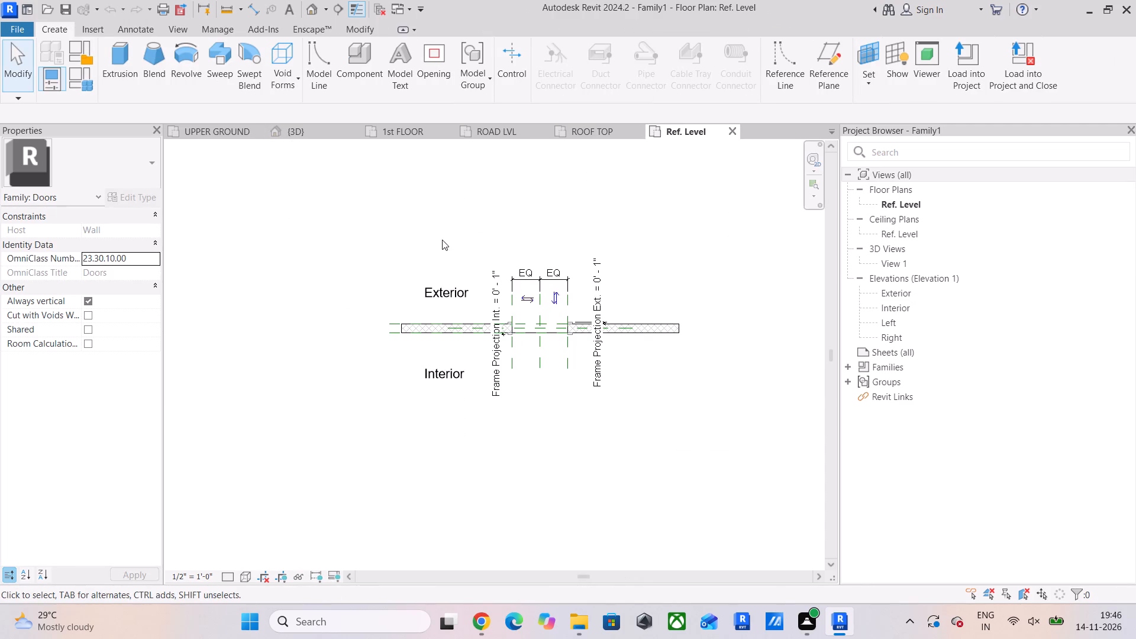
scroll(540, 322, up, 9)
middle_drag(535, 306, 534, 309)
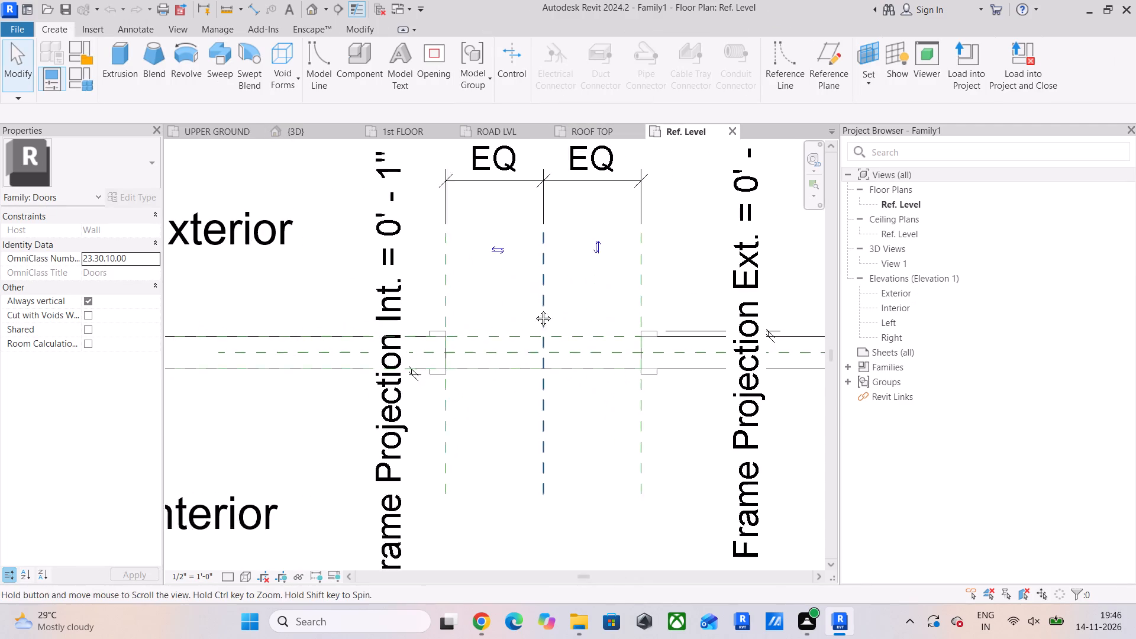
middle_drag(534, 309, 527, 347)
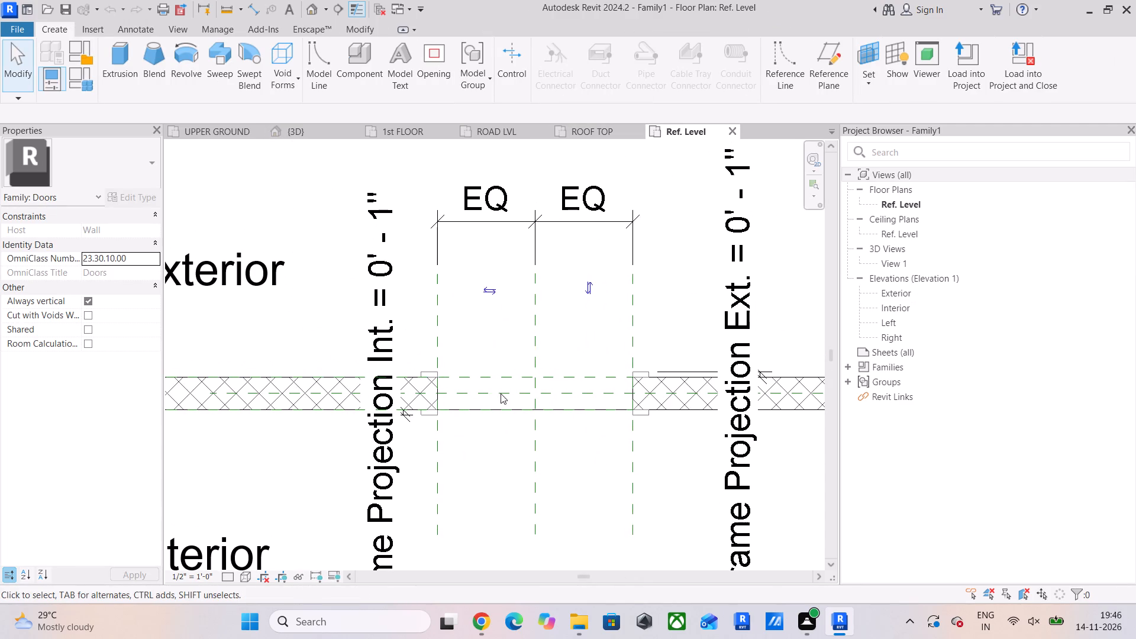
scroll(501, 393, down, 3)
middle_drag(505, 391, 493, 356)
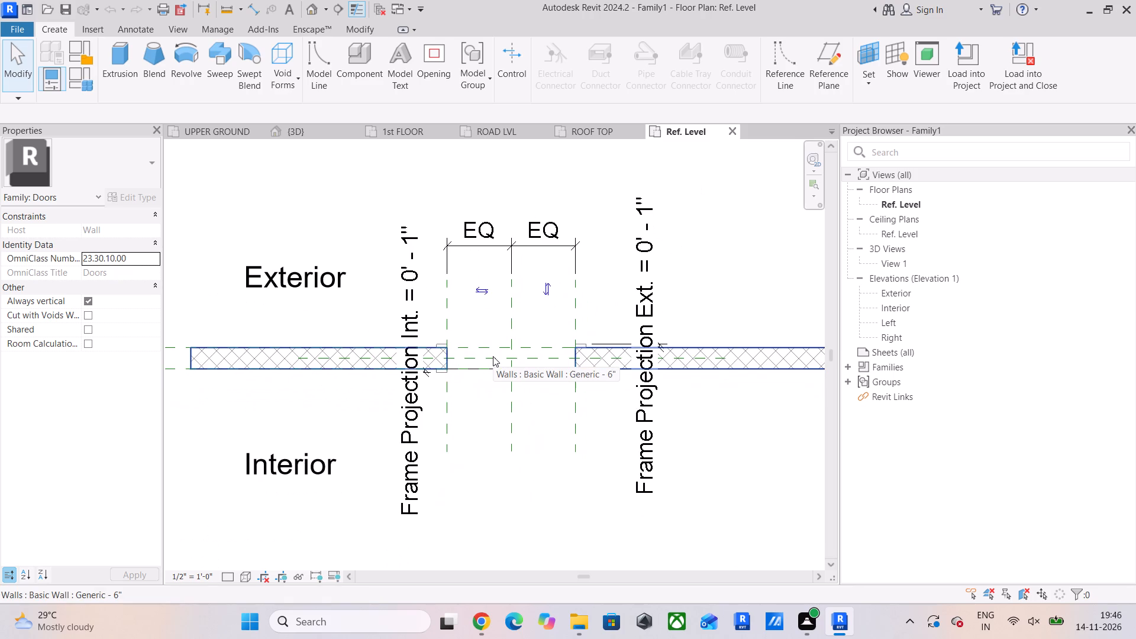
scroll(493, 356, up, 4)
scroll(493, 356, down, 4)
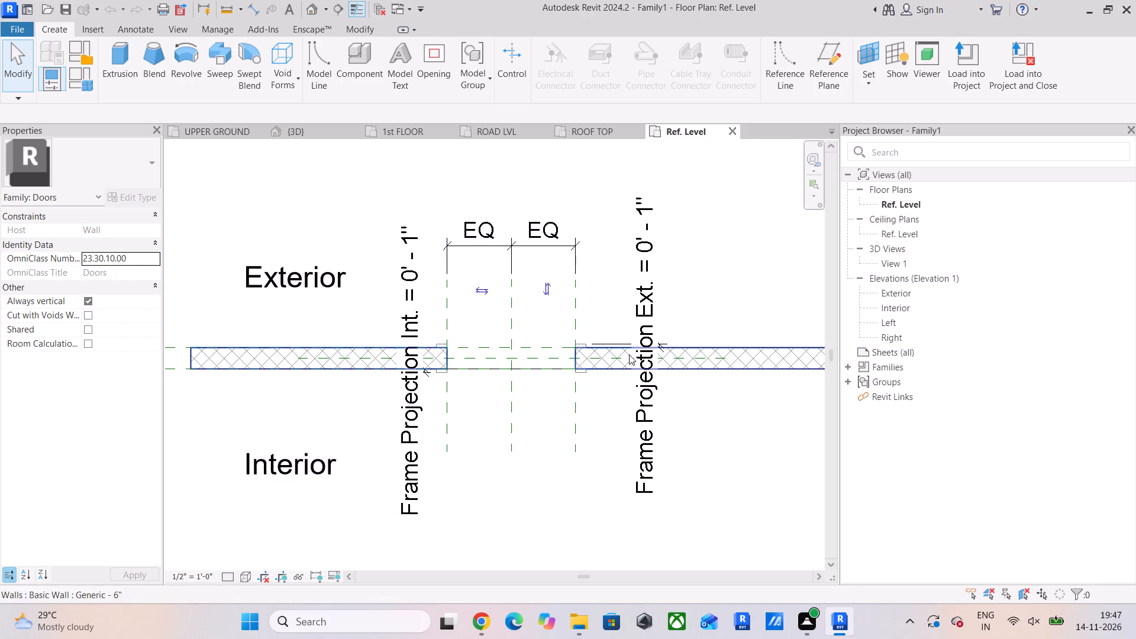
scroll(517, 312, up, 4)
middle_drag(517, 312, 556, 367)
scroll(599, 362, down, 4)
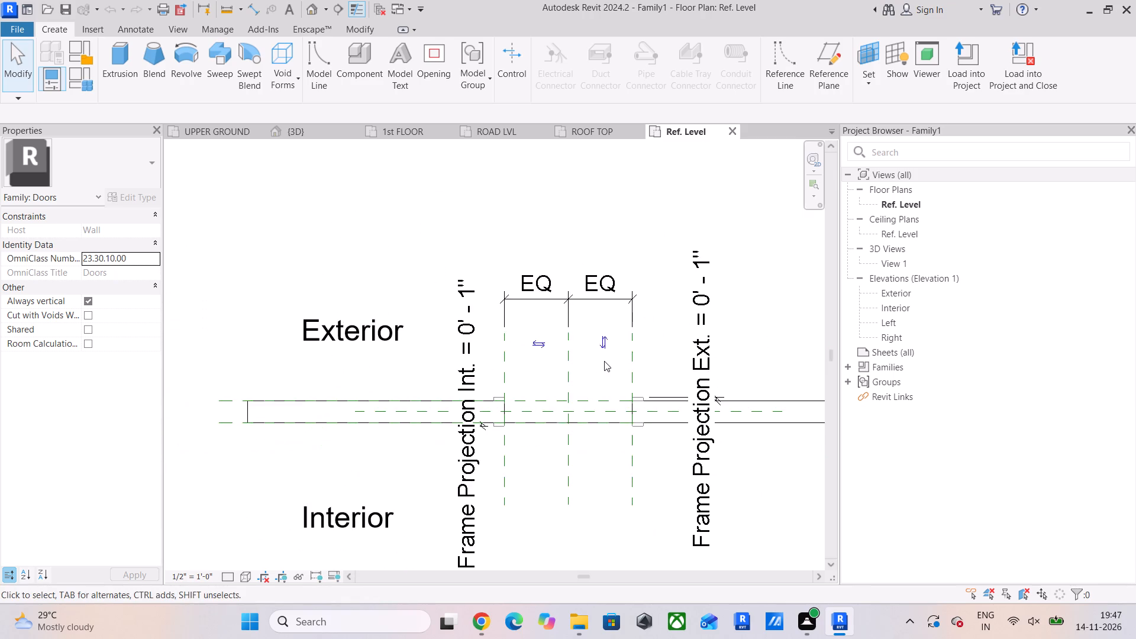
middle_drag(604, 361, 621, 384)
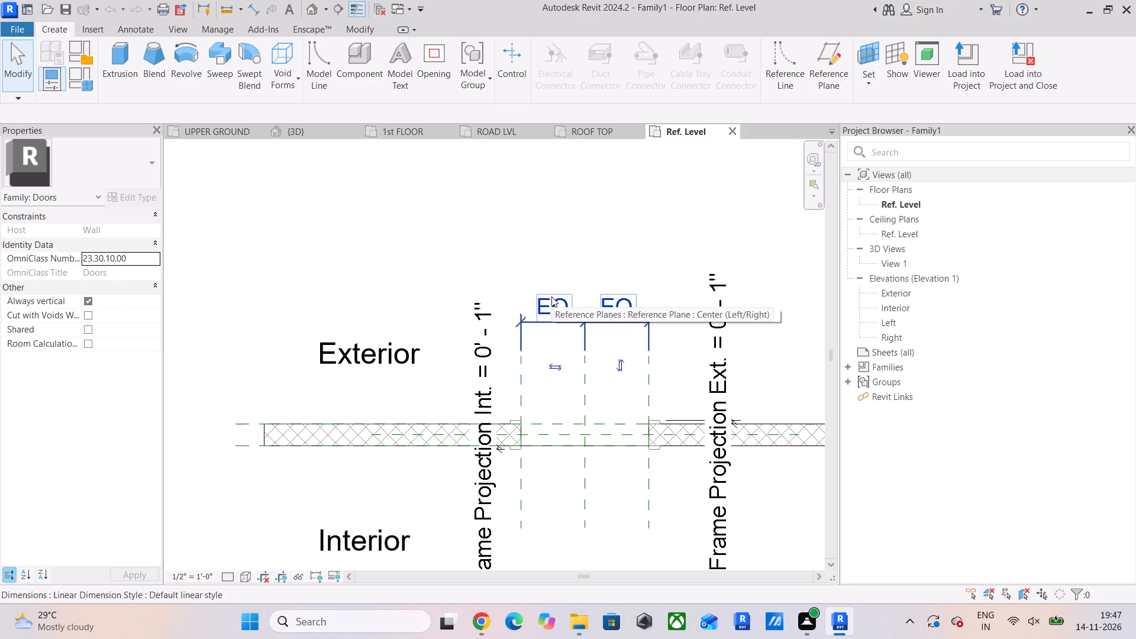